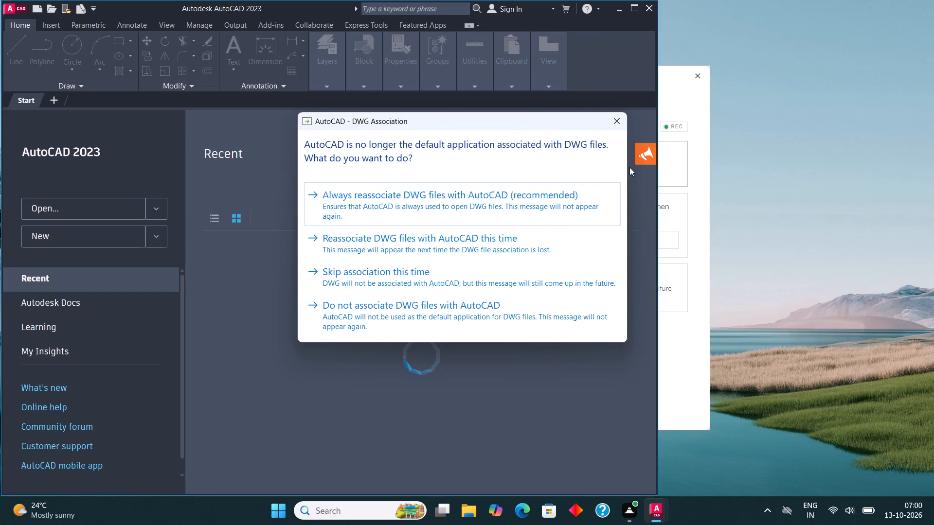
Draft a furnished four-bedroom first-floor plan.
Dismiss the DWG association prompt, maximize the window and start a new drawing.
left_click(611, 123)
left_click(640, 7)
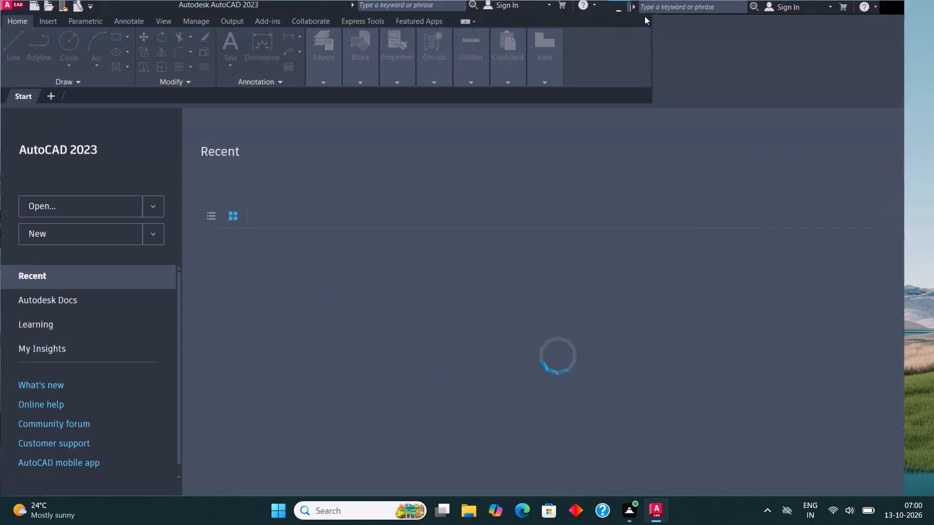
left_click(67, 232)
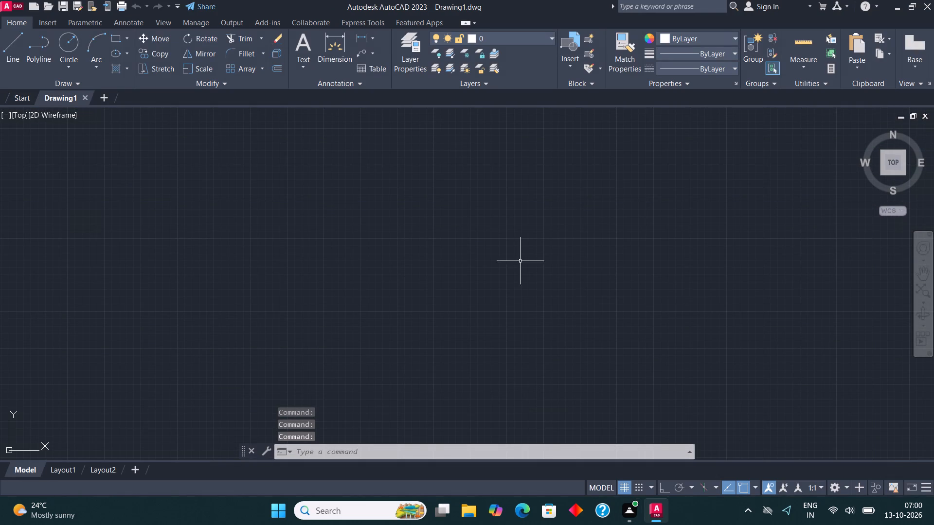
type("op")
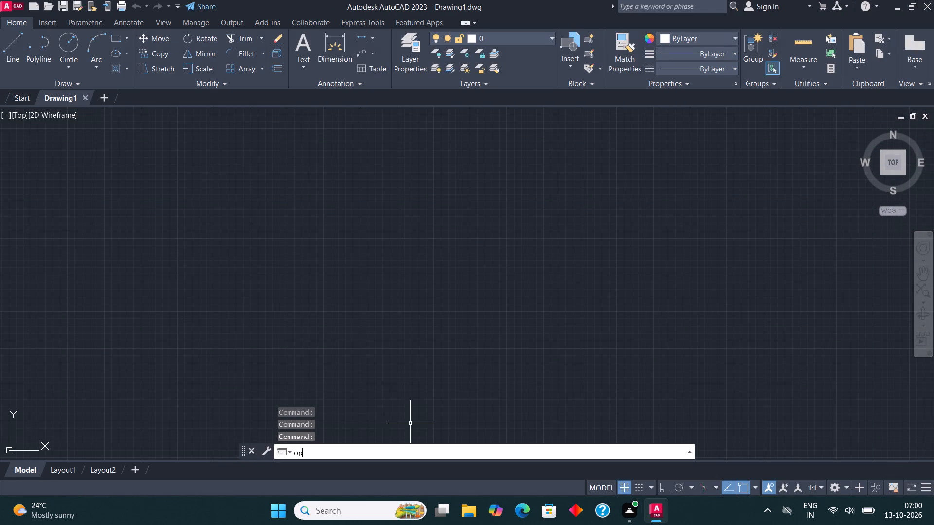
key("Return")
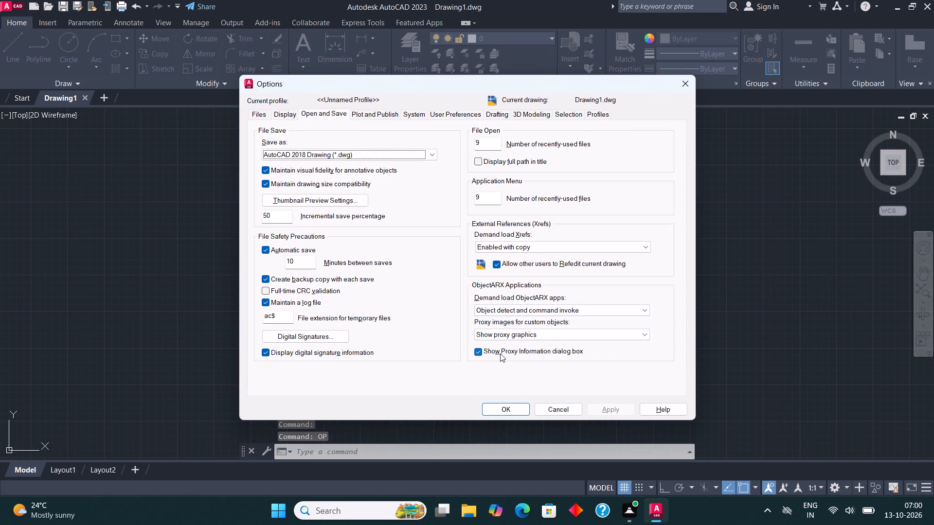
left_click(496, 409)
Configure the drawing units to Architectural length with 0'-0" precision and Inches as the insertion scale.
type("un")
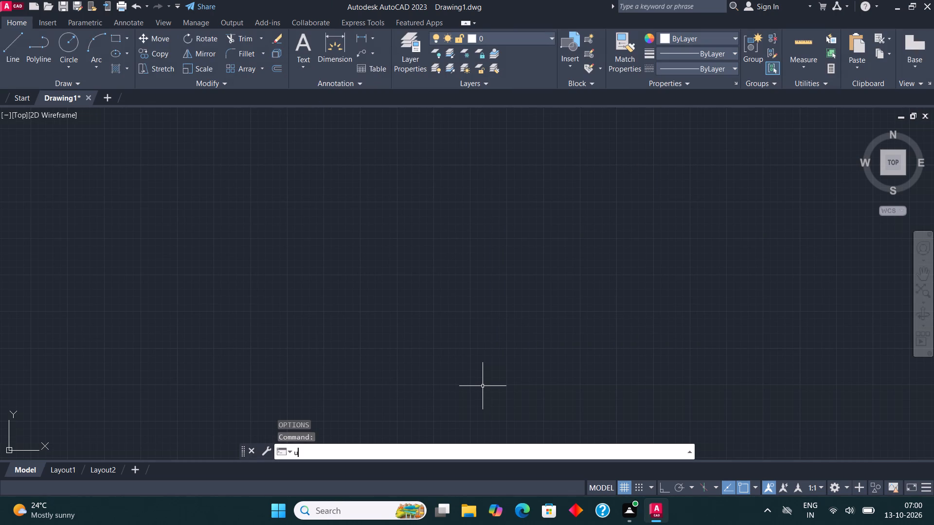
key("Return")
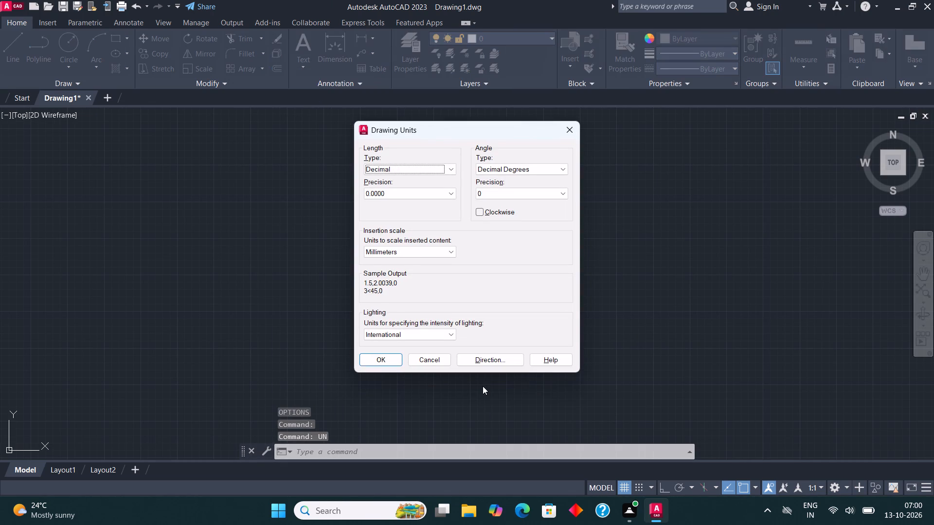
left_click(416, 167)
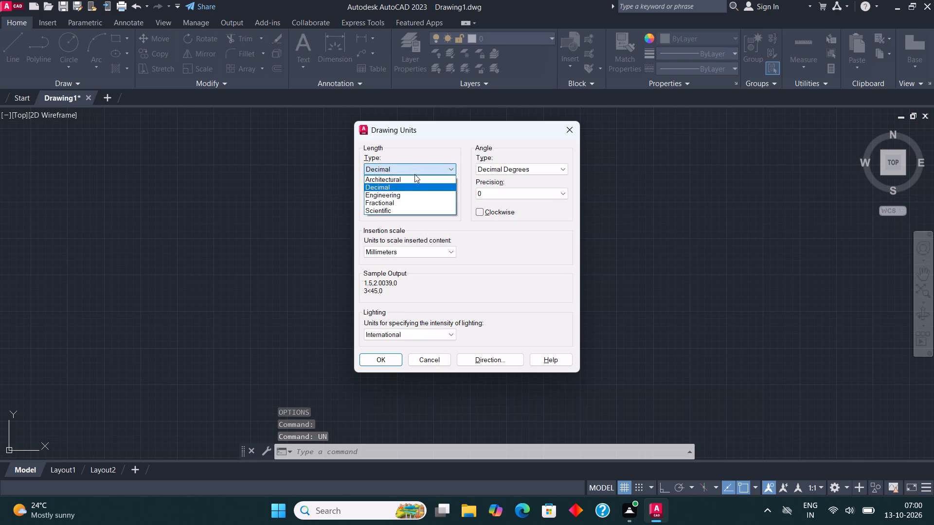
left_click(414, 177)
left_click(415, 189)
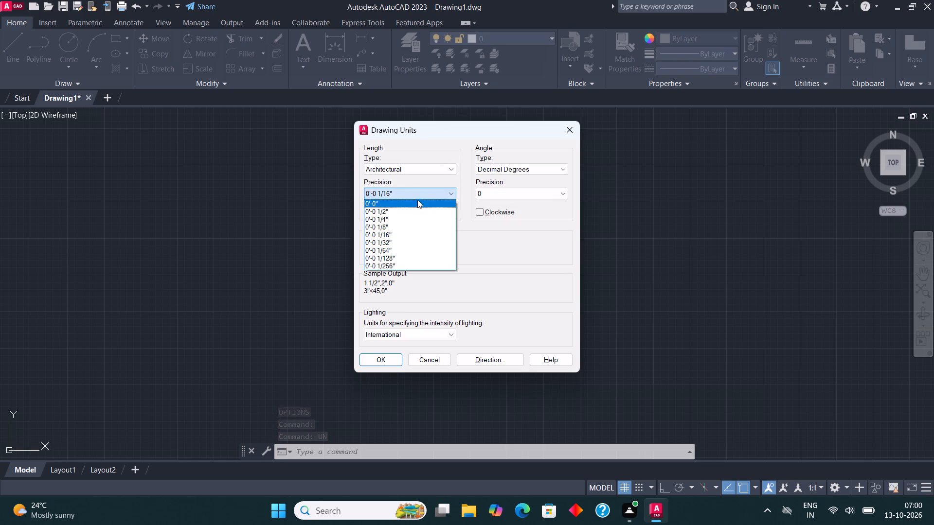
left_click(418, 201)
left_click(424, 244)
left_click(426, 250)
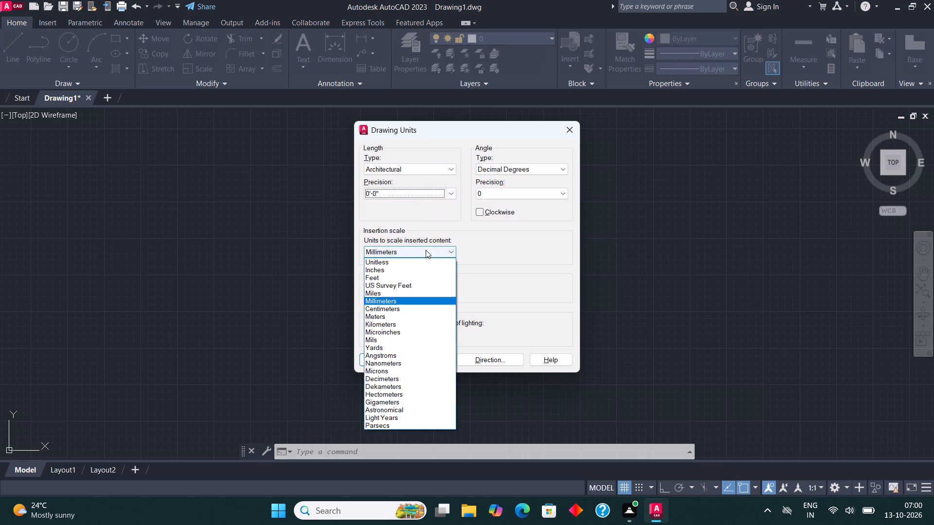
left_click(423, 268)
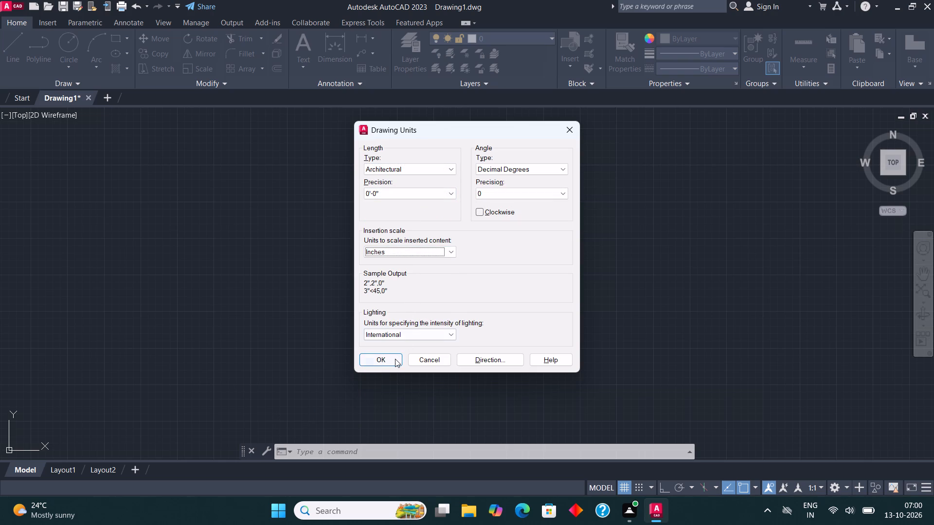
left_click(395, 359)
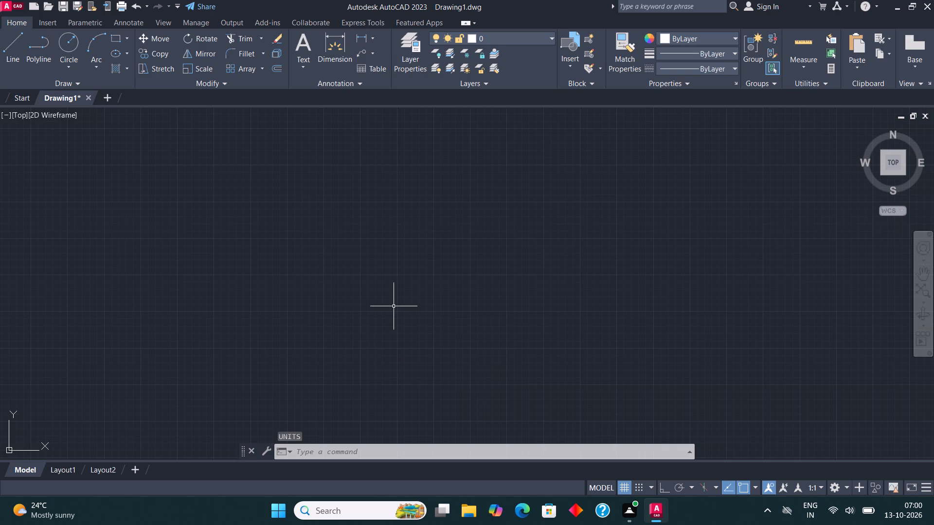
Modify the ISO-25 dimension style's primary units to Architectural format with 0'-0" precision.
type("dim")
left_click(337, 352)
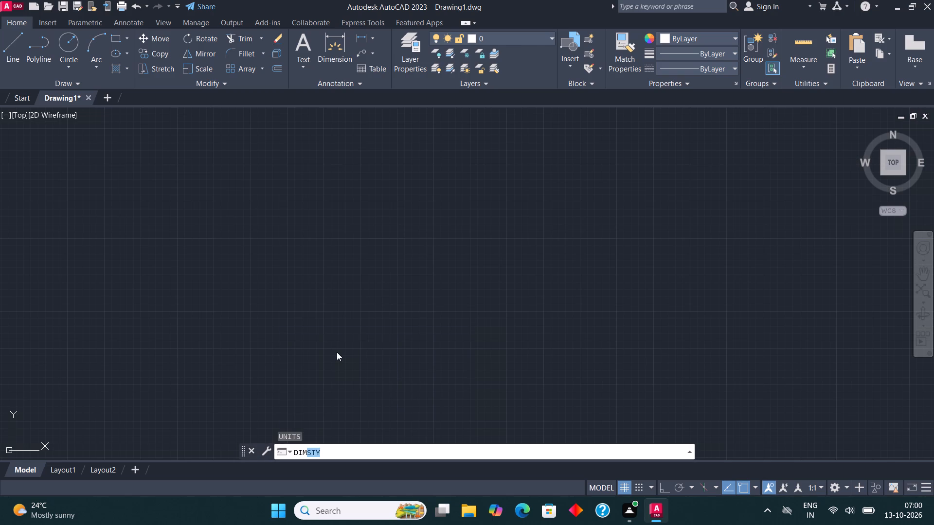
left_click(586, 226)
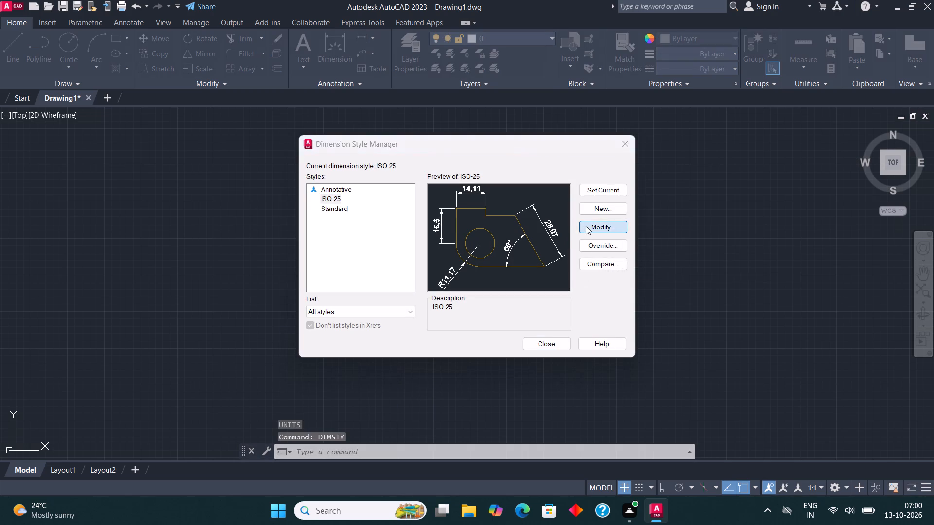
left_click(443, 122)
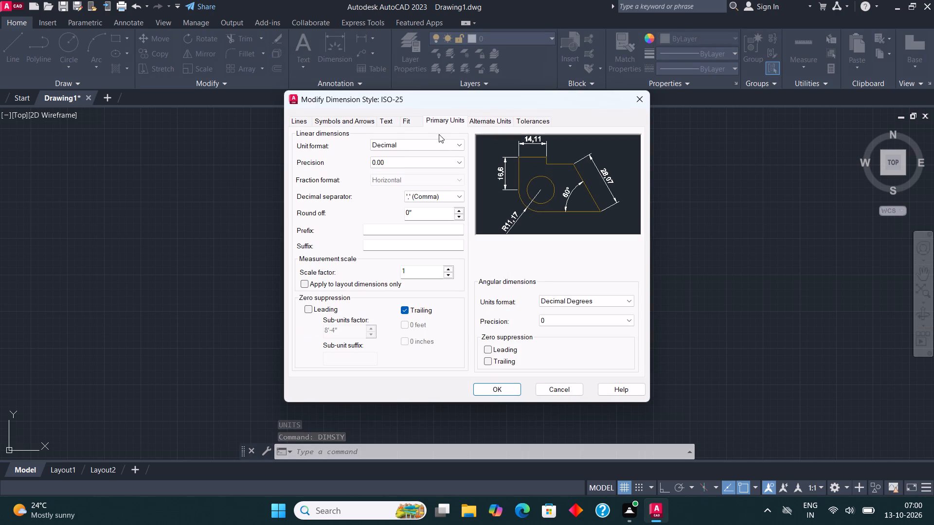
left_click(434, 144)
left_click(429, 175)
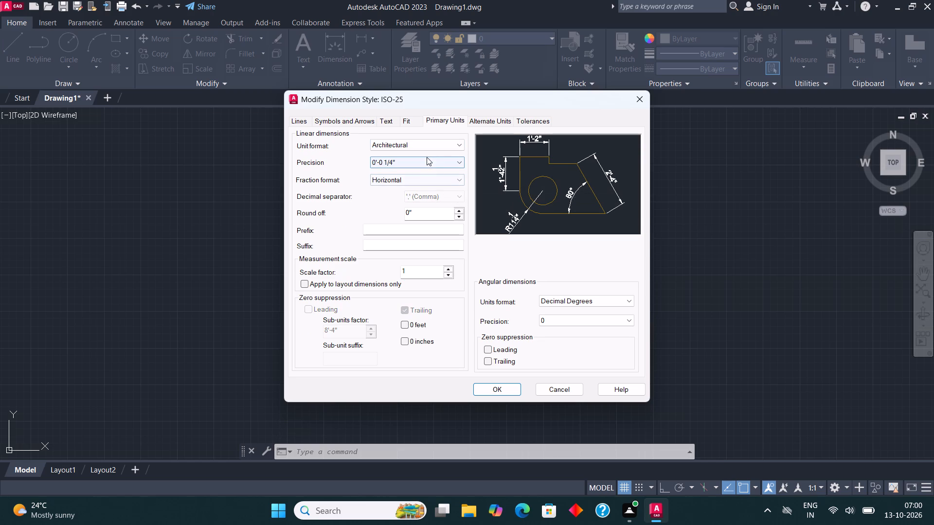
left_click(425, 165)
left_click(423, 171)
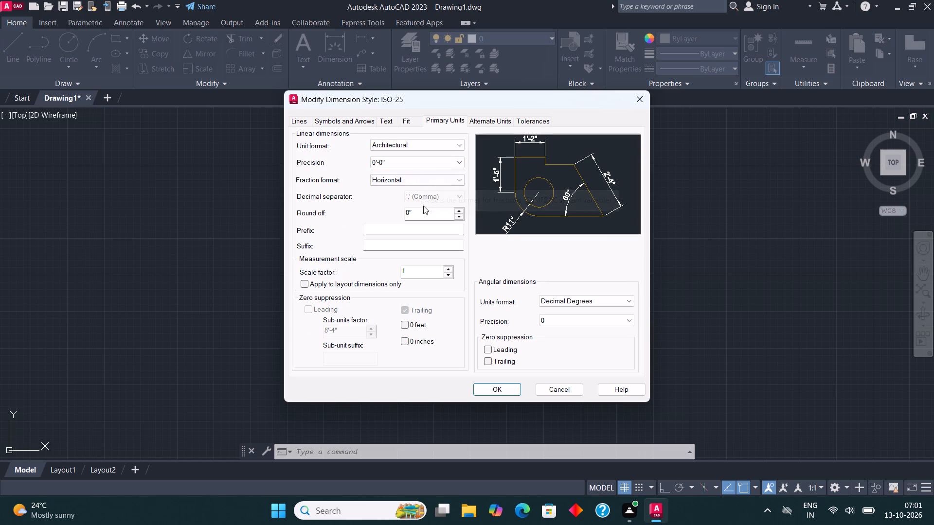
left_click(416, 155)
left_click(416, 163)
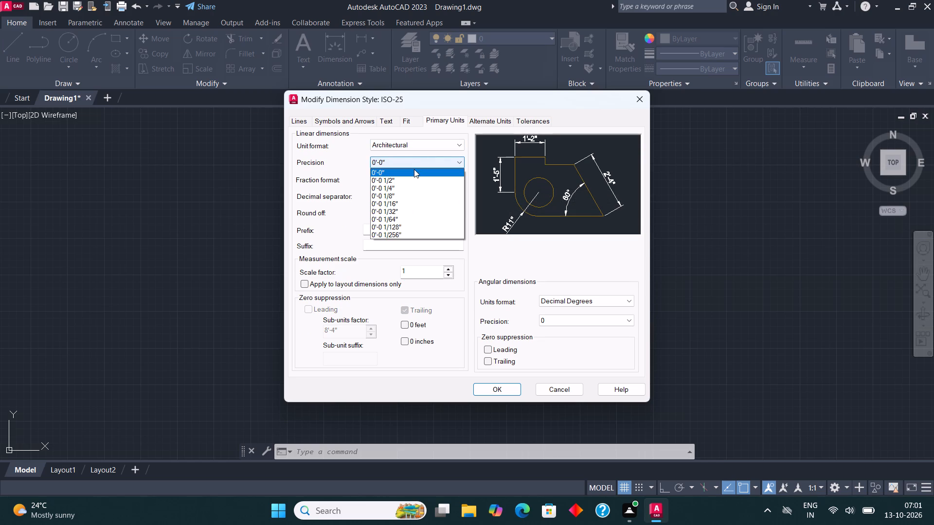
left_click(414, 169)
Set the ISO-25 dimension text height to 5" and make the style current.
left_click(384, 122)
left_click_drag(444, 208, 391, 208)
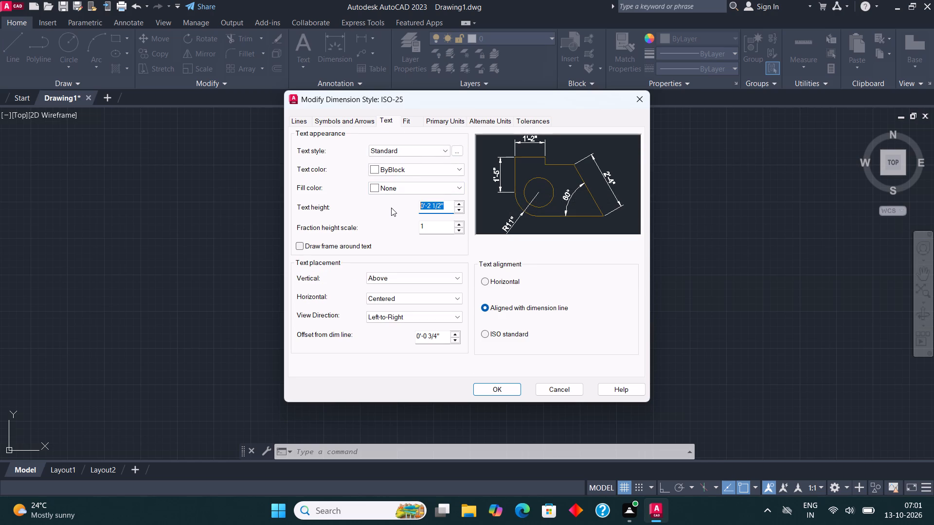
type("5\"")
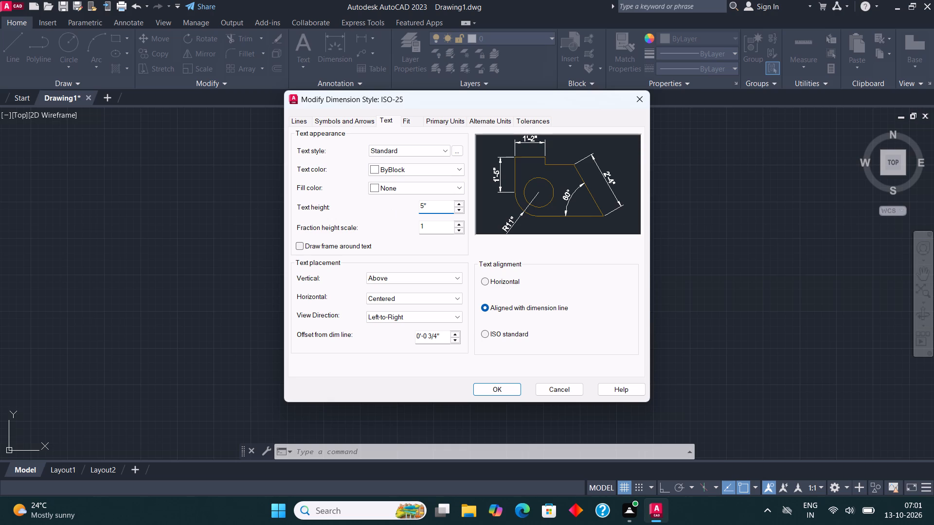
left_click(494, 387)
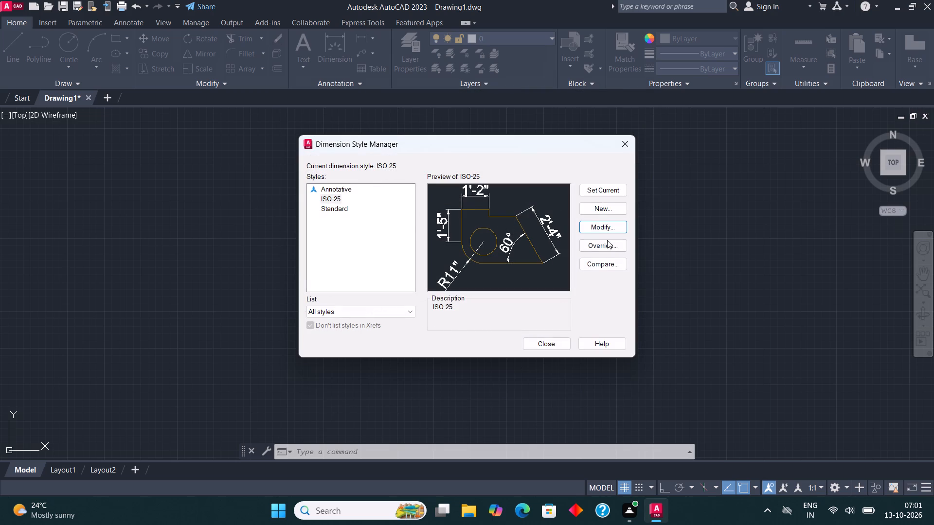
left_click(609, 186)
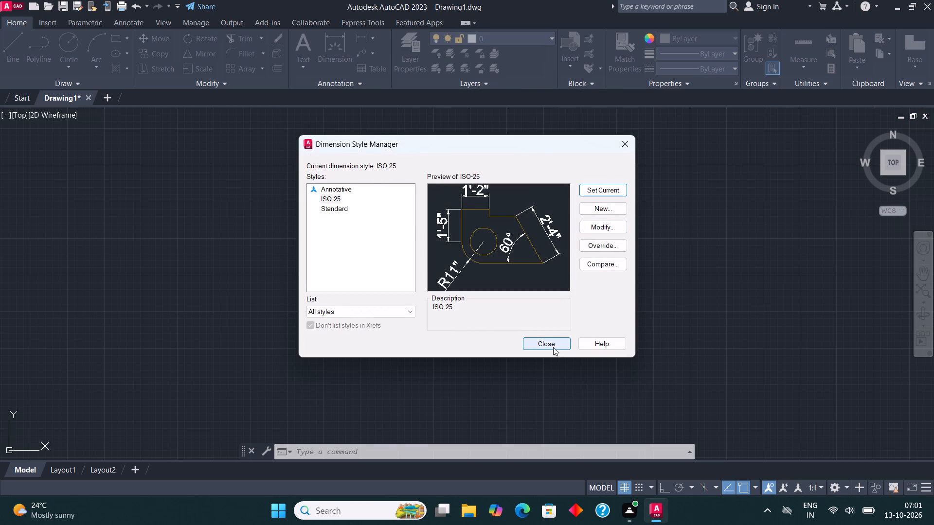
left_click(553, 338)
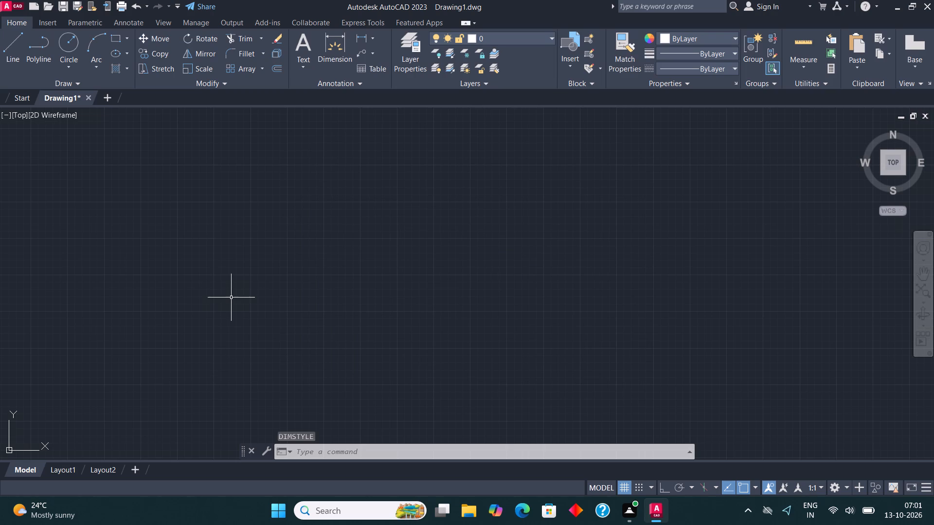
Turn on Ortho mode and draw a 40' horizontal line towards the right.
key("F8")
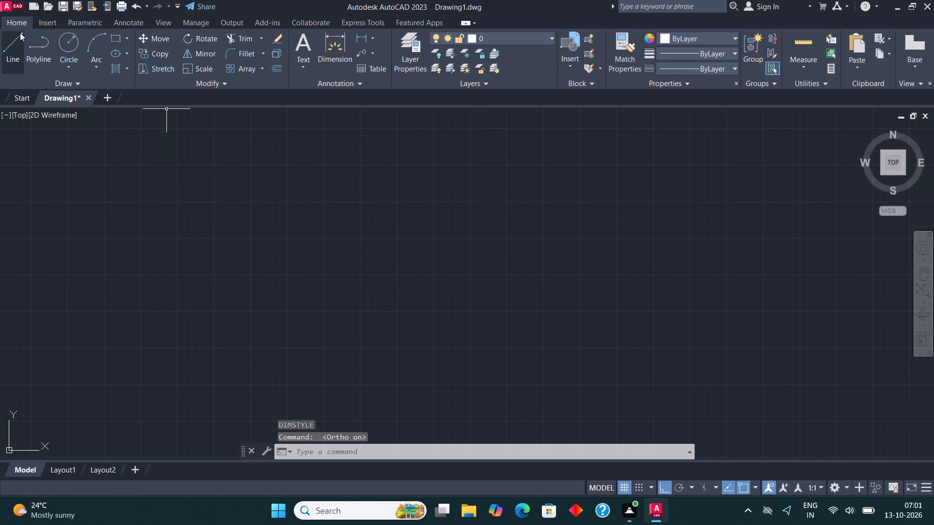
left_click(20, 33)
left_click(265, 220)
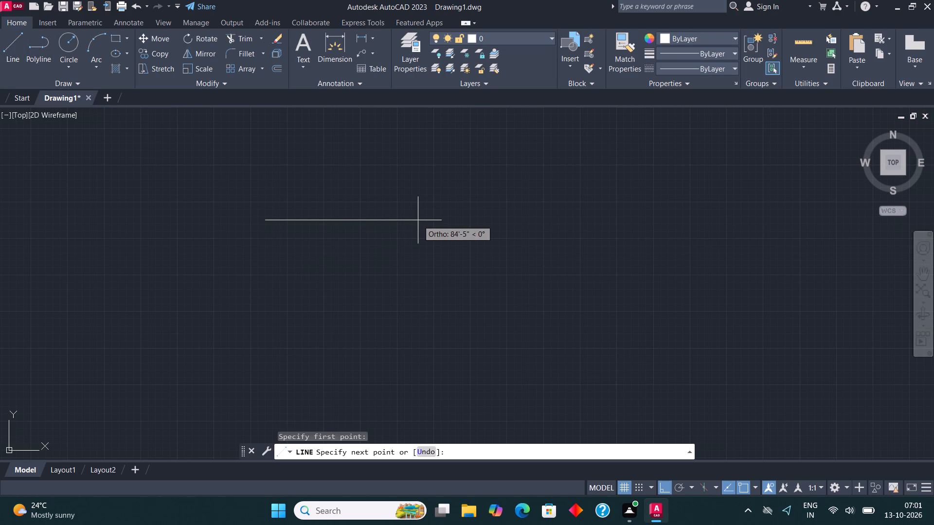
type("410")
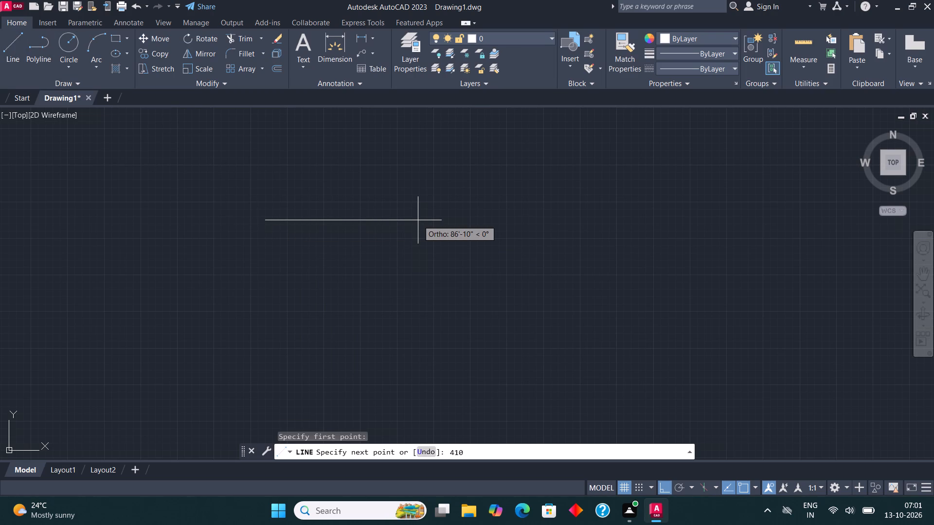
key("BackSpace")
key("BackSpace")
key("0")
key("apostrophe")
key("Return")
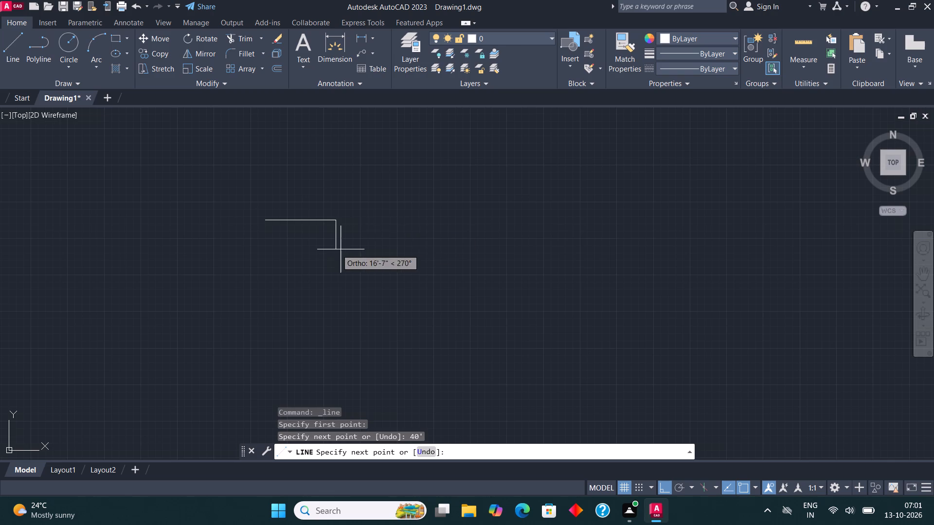
middle_click_drag(372, 247, 862, 316)
middle_click_drag(714, 304, 593, 301)
scroll(590, 299, "up", 1)
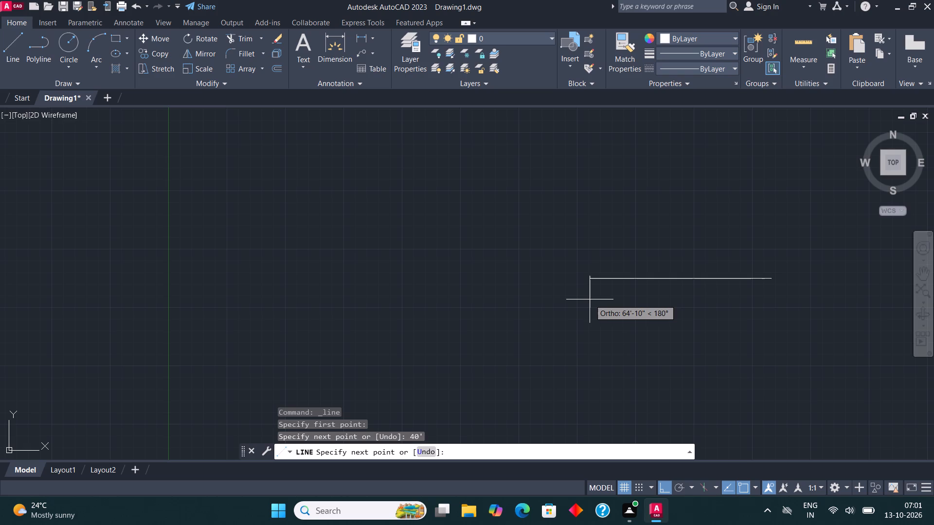
key("Escape")
Draw a closed rectangle of lines, 10'6" wide and 10' deep, below the 40' line from its left endpoint.
middle_click_drag(666, 262, 382, 233)
scroll(384, 245, "up", 5)
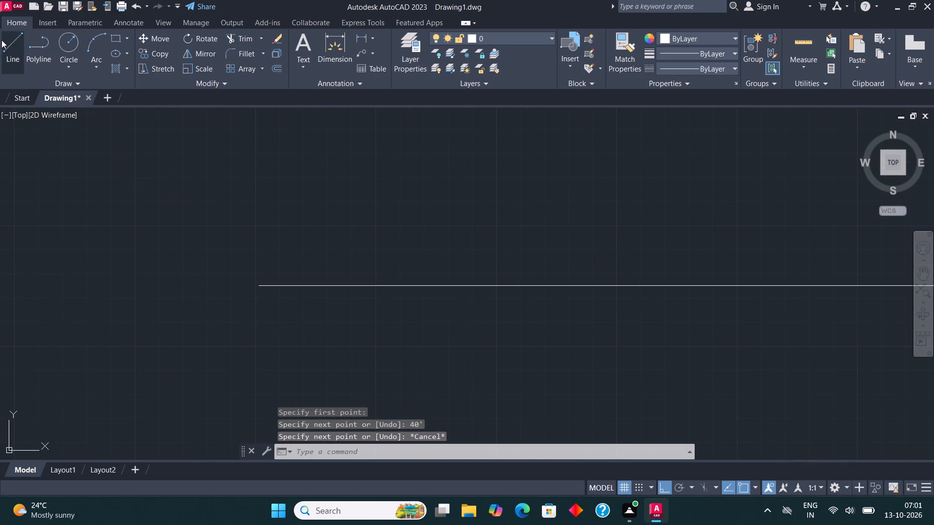
left_click(12, 47)
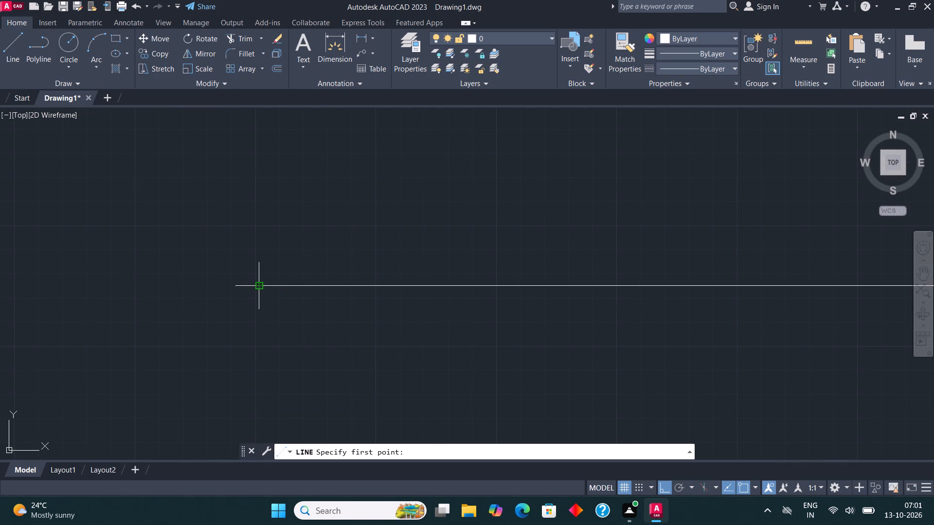
left_click(262, 286)
type("10'6\"")
key("Return")
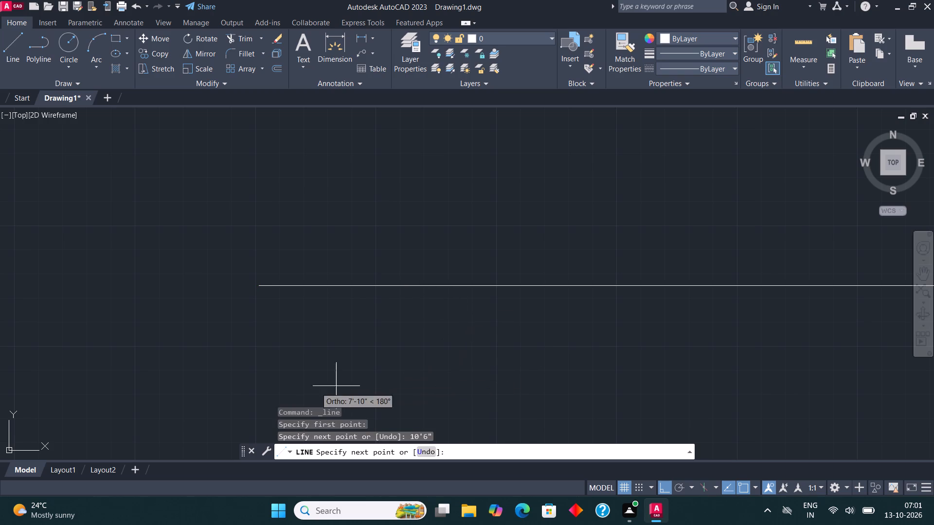
scroll(318, 157, "down", 3)
type("10'")
key("Return")
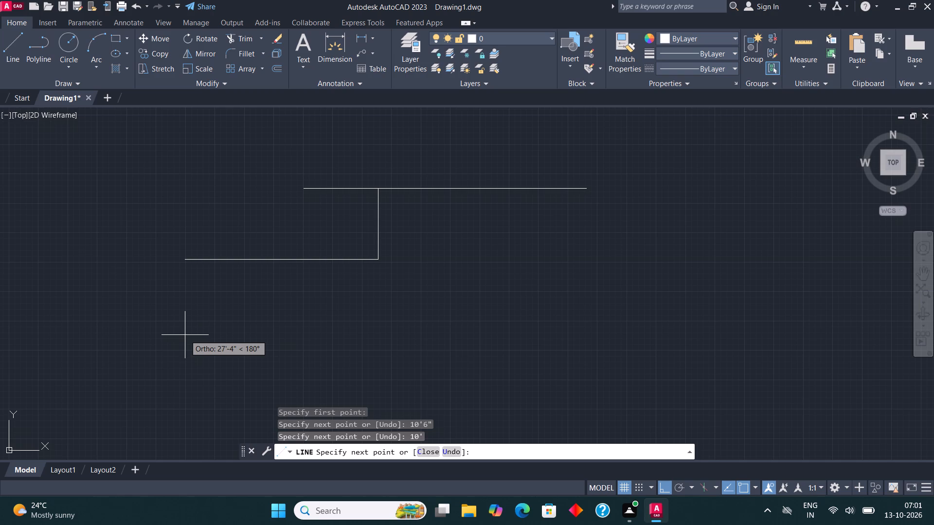
type("10'6\"")
key("Return")
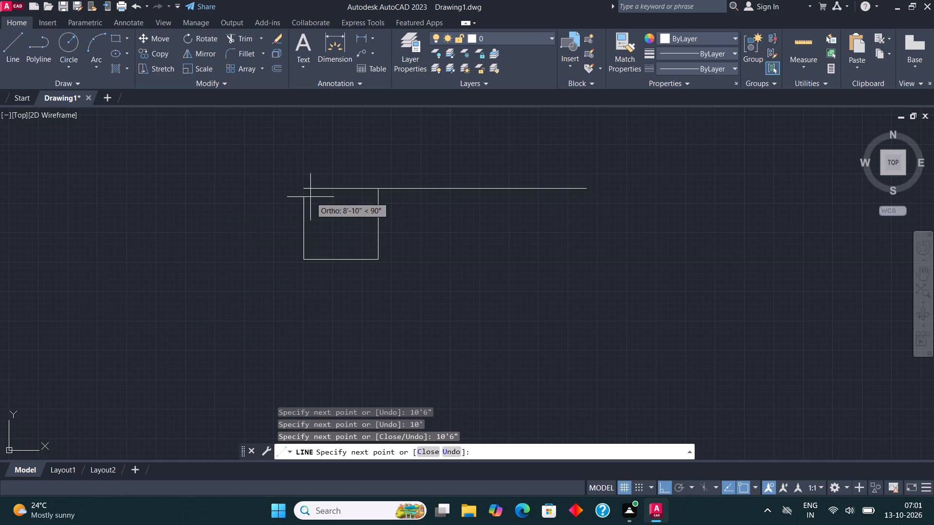
left_click(306, 189)
key("Escape")
scroll(333, 195, "up", 1)
middle_click_drag(341, 192, 380, 195)
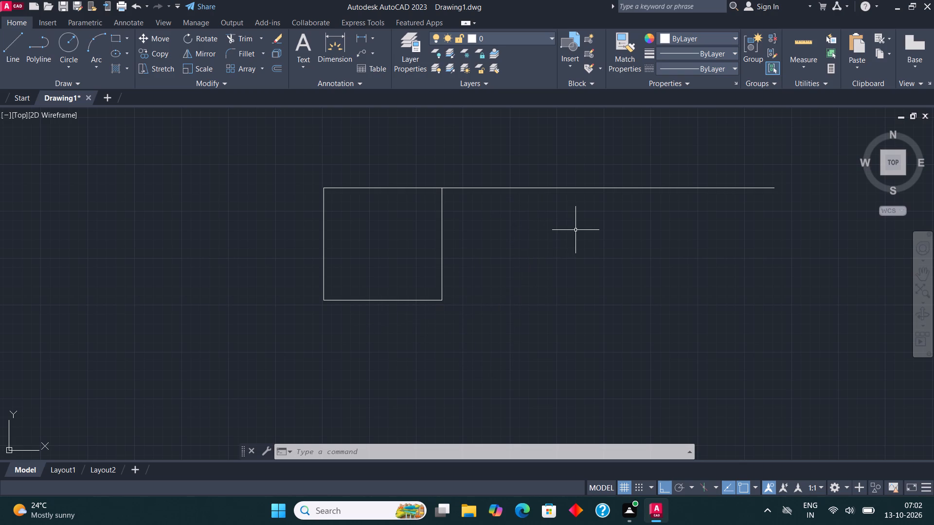
Delete the 40' horizontal line that runs along the top of the rectangle.
left_click_drag(575, 222, 565, 195)
left_click(558, 175)
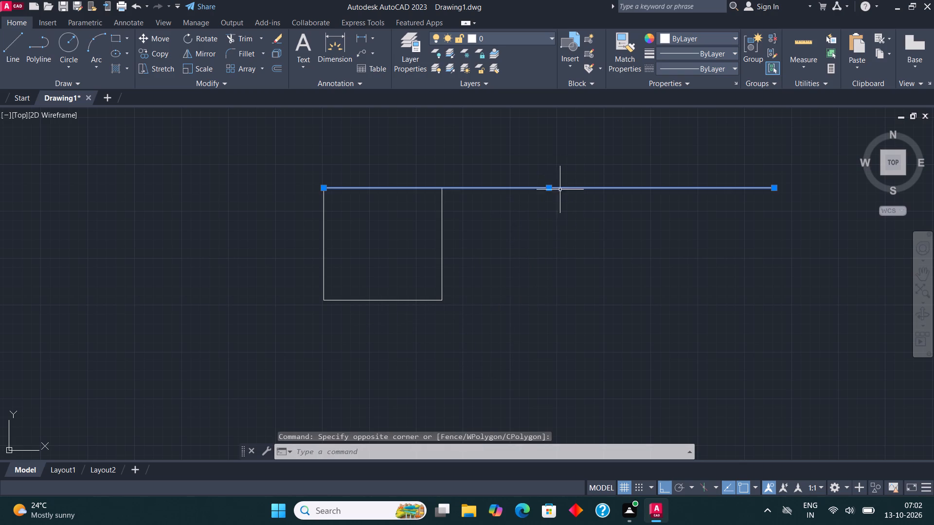
key("Delete")
Offset the rectangle's top and left sides 9" inward.
left_click_drag(481, 350, 478, 341)
left_click(178, 157)
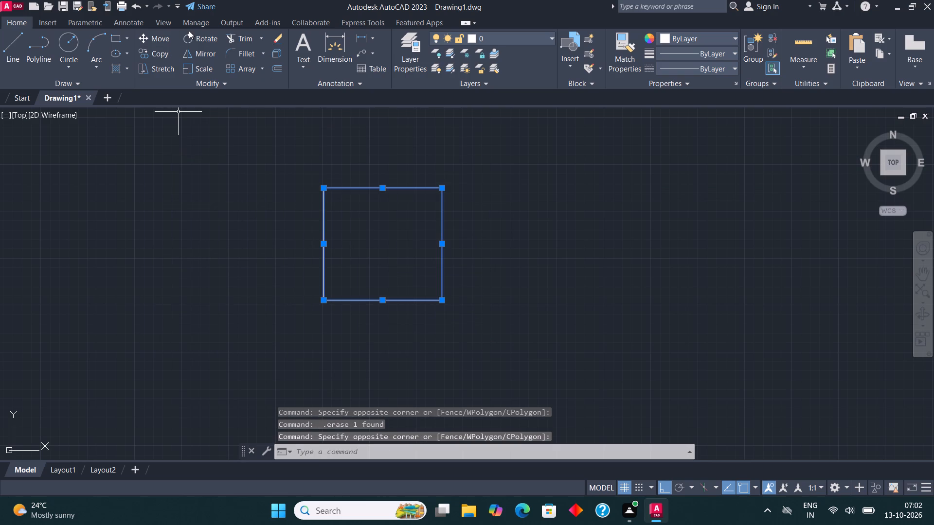
left_click(274, 71)
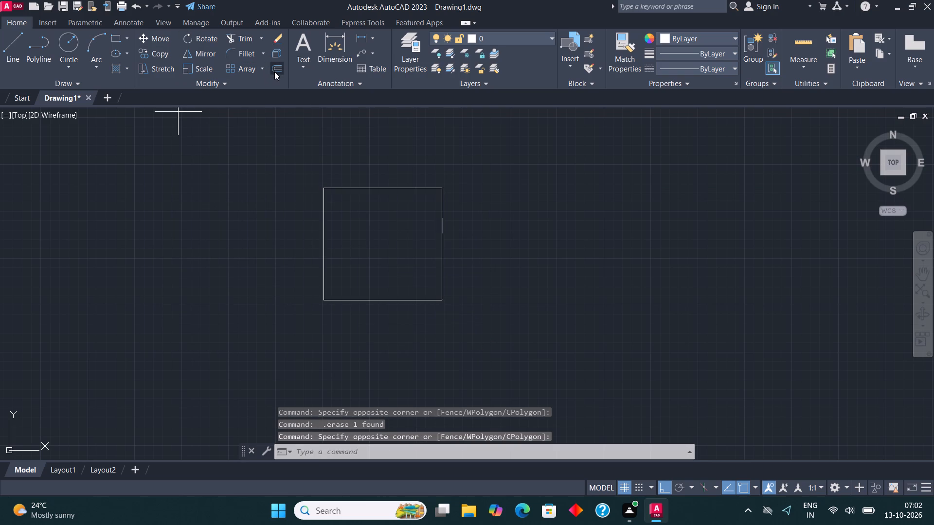
left_click(377, 187)
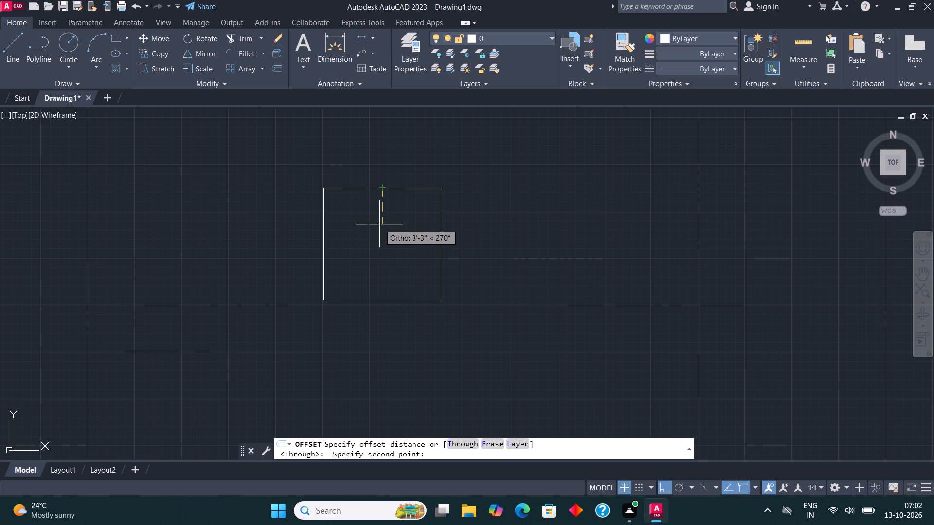
key("9")
key("shift+quotedbl")
key("Return")
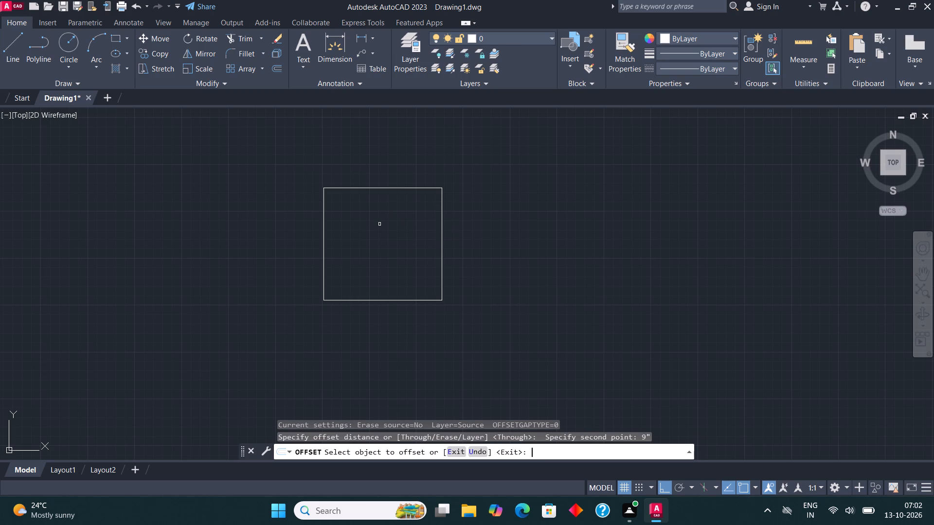
left_click(374, 188)
left_click(378, 212)
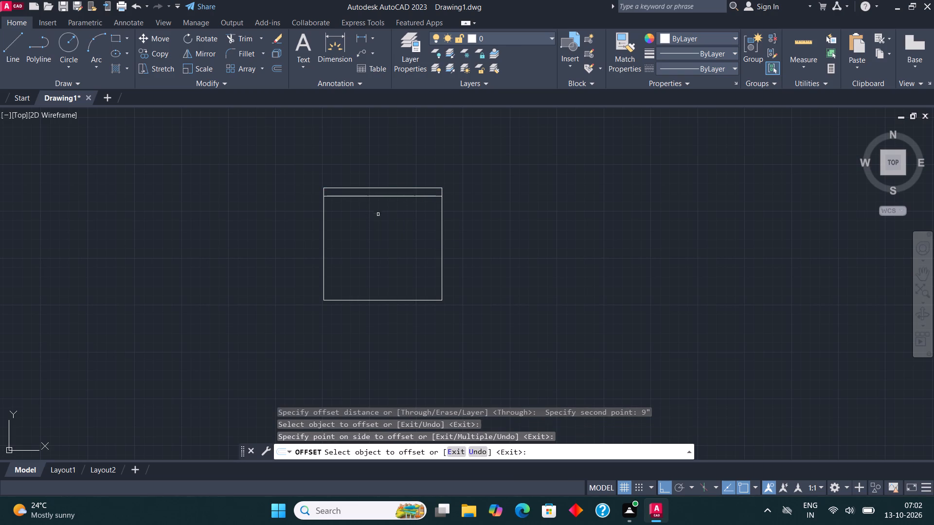
left_click(323, 224)
left_click(345, 224)
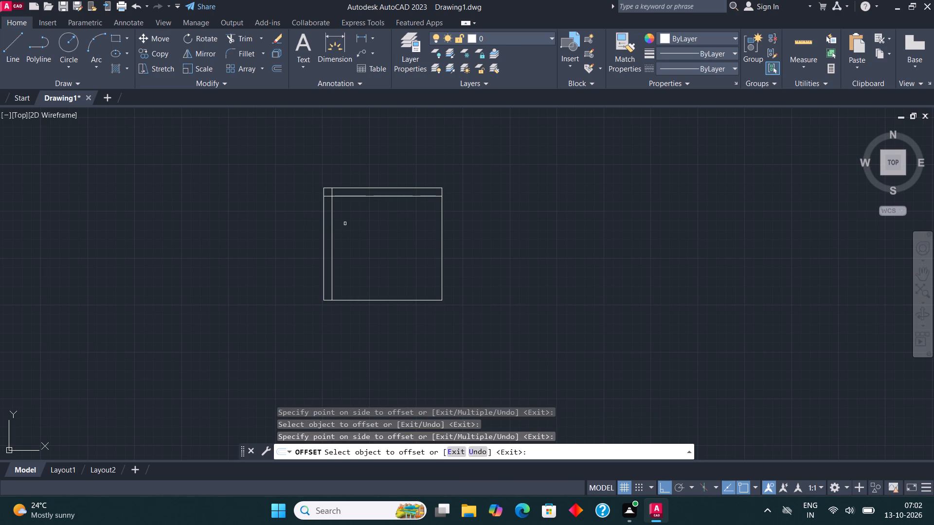
key("Escape")
Offset the rectangle's bottom and right sides 4.5" inward.
left_click_drag(479, 322, 469, 304)
left_click(437, 279)
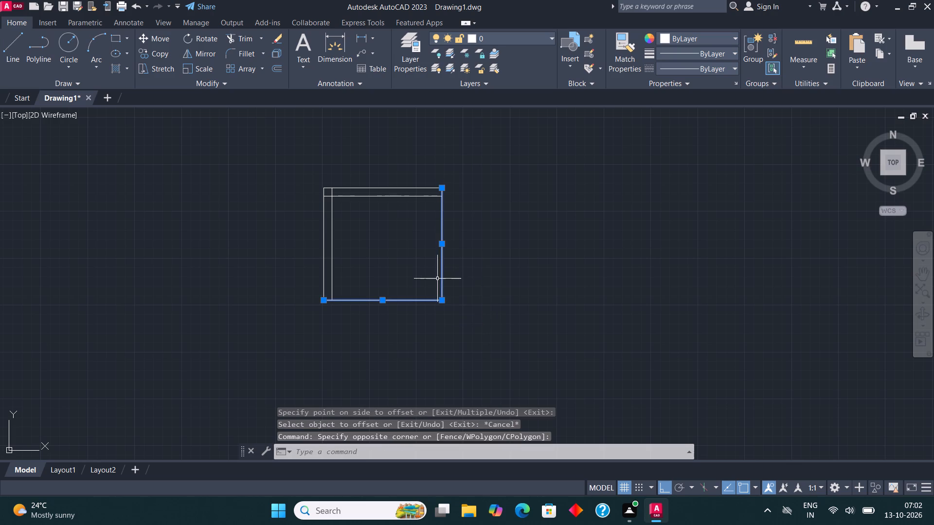
left_click(278, 67)
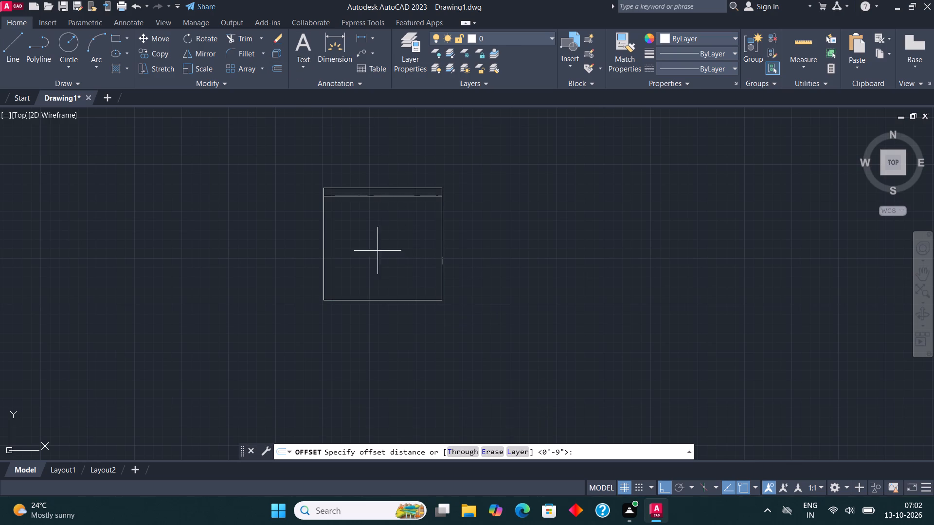
left_click(369, 302)
type("4.5\"")
key("Return")
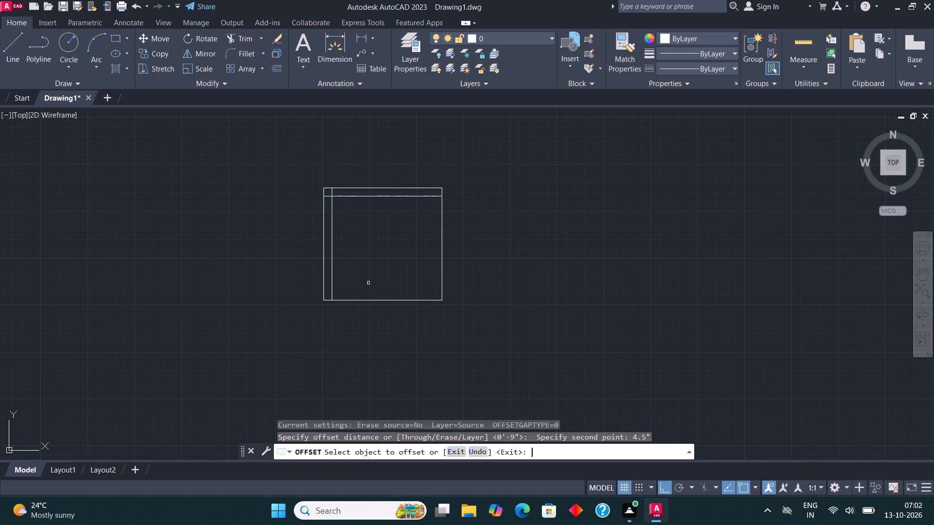
left_click(382, 302)
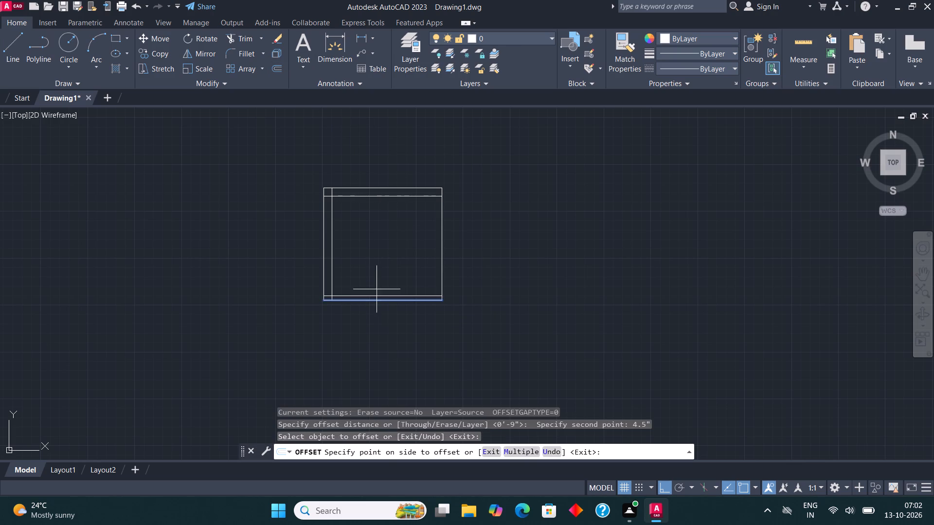
left_click(375, 277)
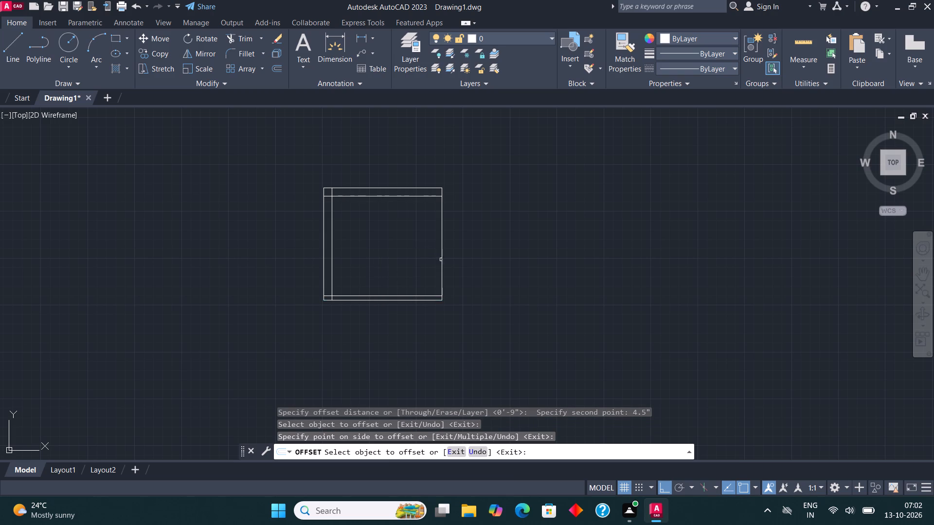
left_click(439, 259)
left_click_drag(443, 261, 436, 257)
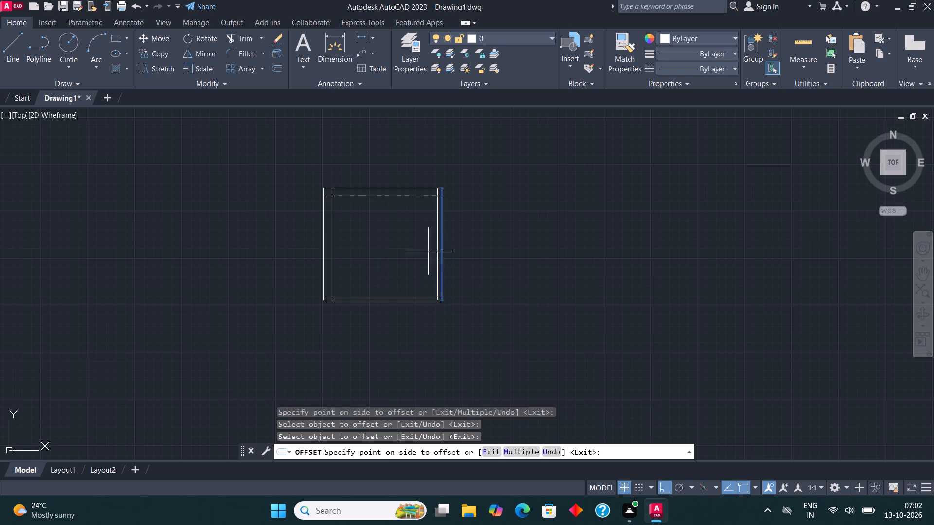
left_click_drag(415, 239, 411, 235)
key("Escape")
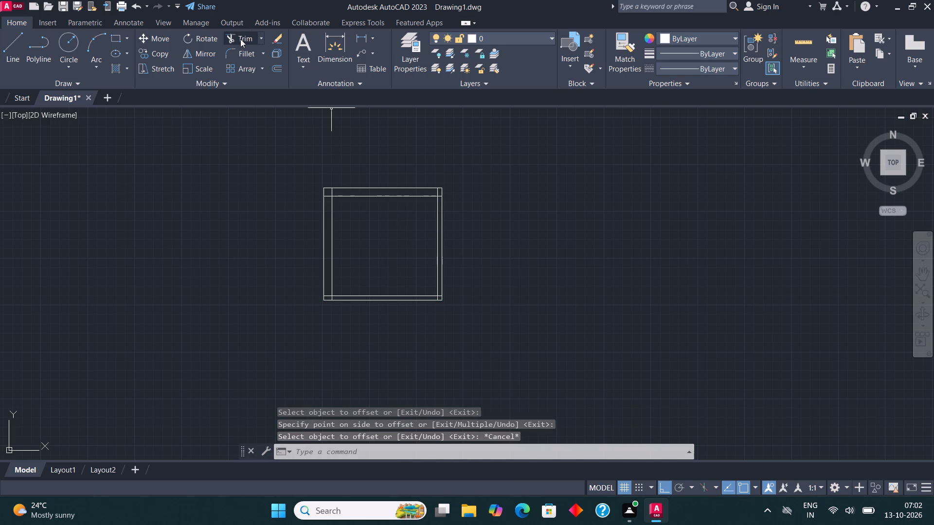
Trim the overlapping ends of the offset wall lines at all four corners of the room.
left_click(240, 39)
scroll(324, 204, "up", 3)
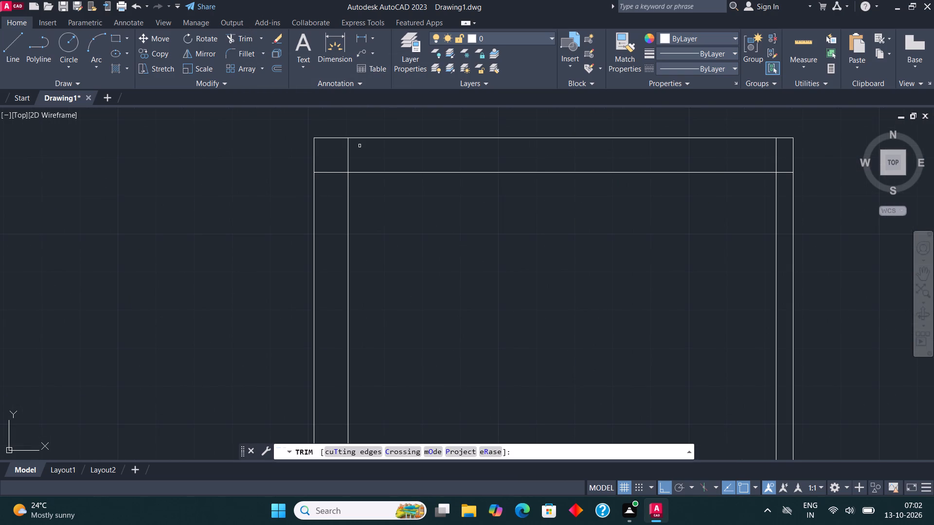
left_click_drag(359, 146, 338, 212)
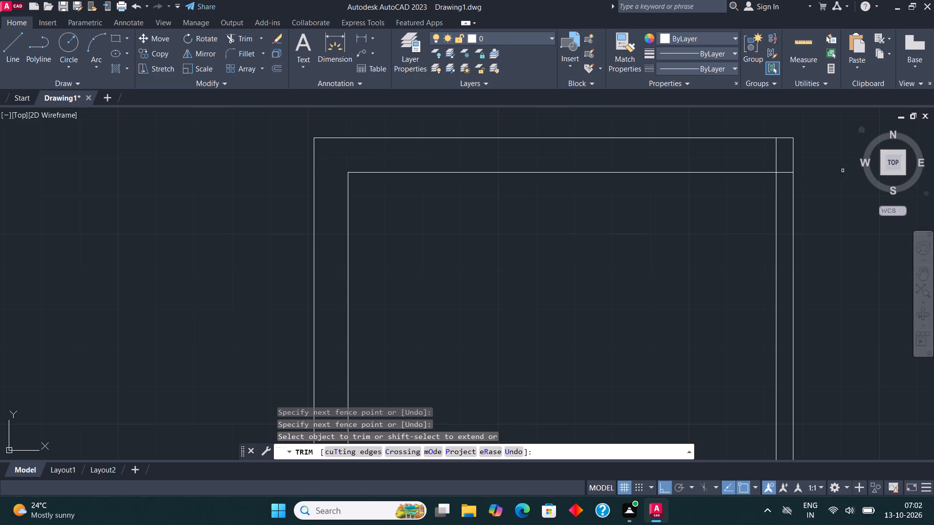
left_click_drag(764, 153, 788, 206)
scroll(704, 185, "down", 4)
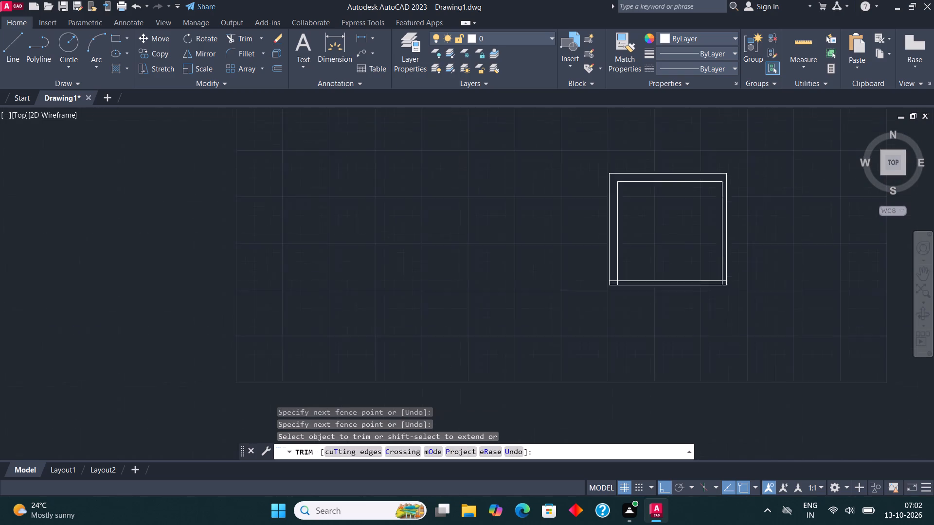
scroll(710, 250, "up", 5)
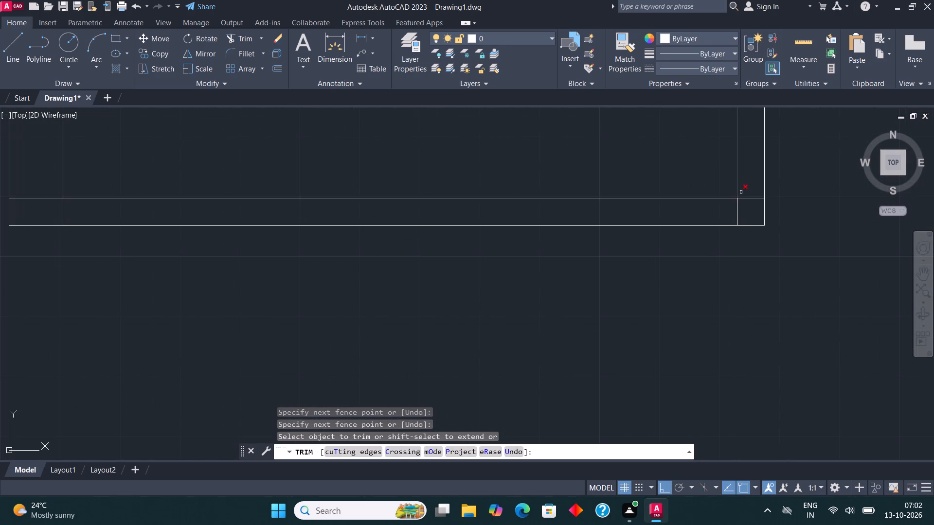
left_click_drag(744, 192, 713, 209)
scroll(647, 243, "down", 2)
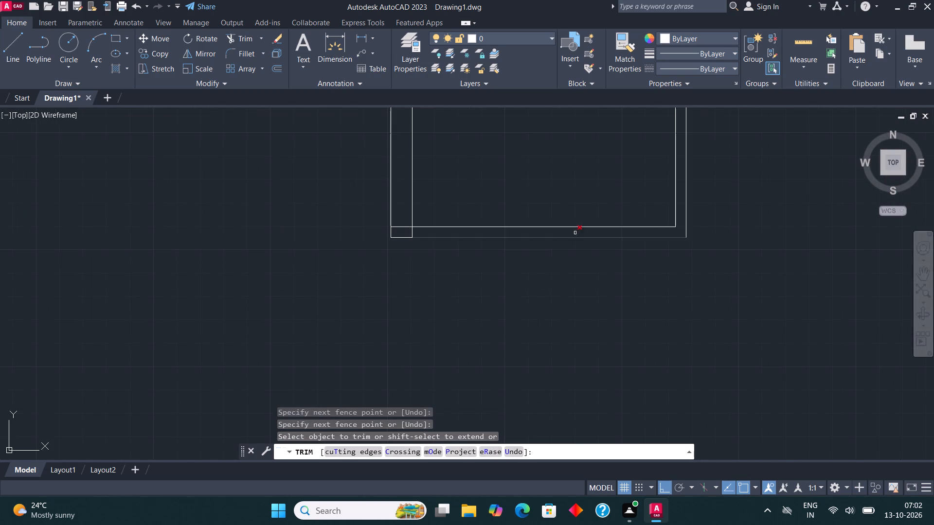
scroll(396, 224, "up", 2)
left_click_drag(397, 224, 464, 250)
key("Escape")
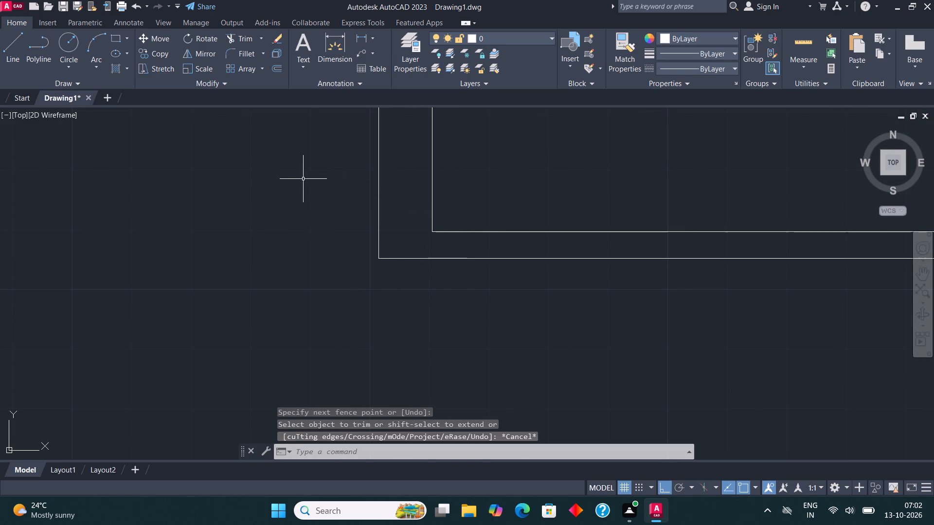
Draw lines from the room's inner bottom-right corner to the outer wall face, 9'6" to the right and 9' up.
scroll(296, 208, "down", 1)
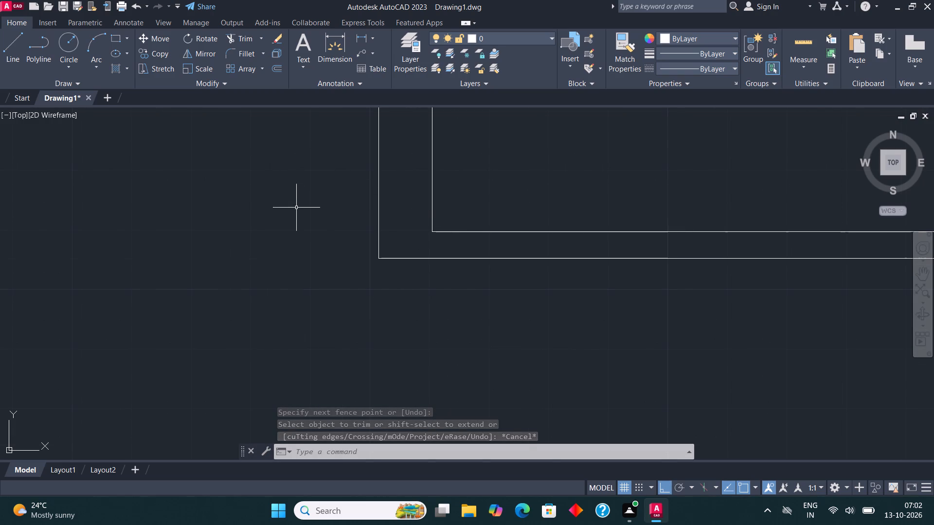
middle_click_drag(460, 244, 366, 260)
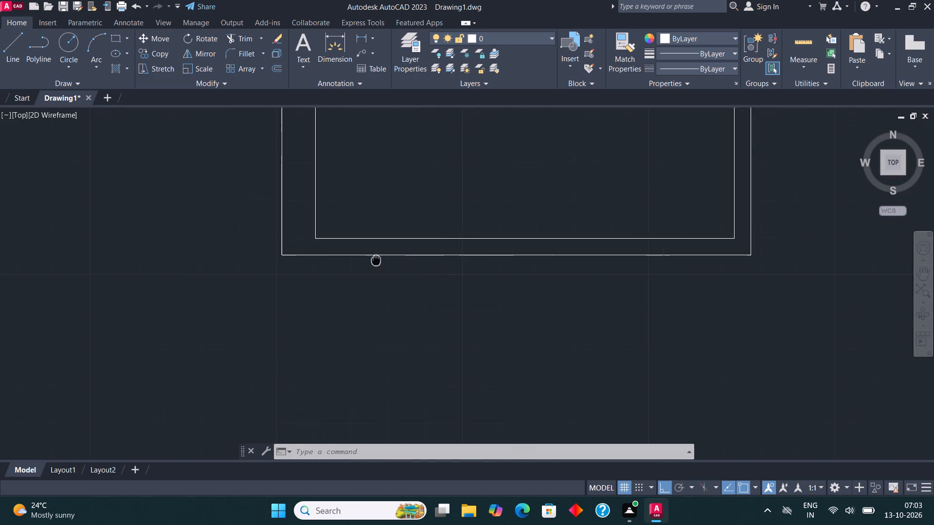
middle_click_drag(366, 260, 330, 258)
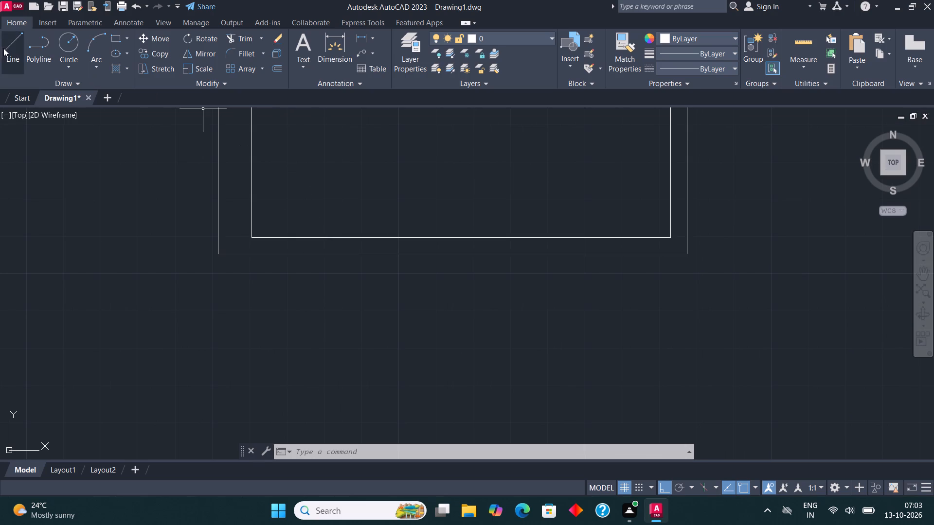
left_click(3, 48)
middle_click_drag(639, 254, 458, 290)
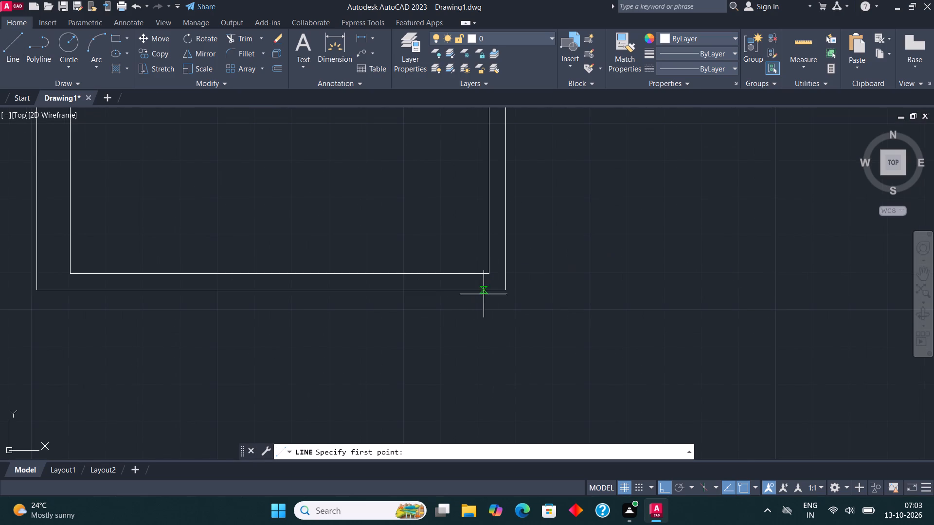
left_click(490, 271)
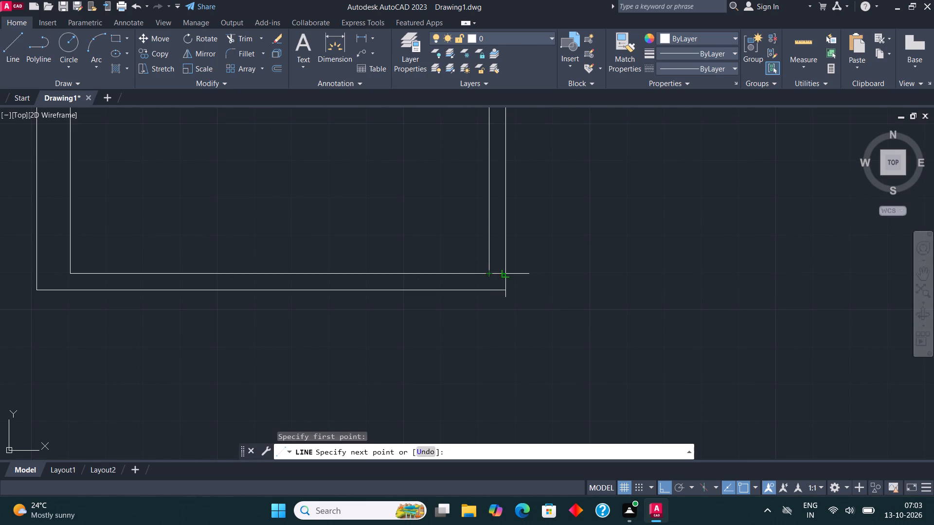
left_click(509, 274)
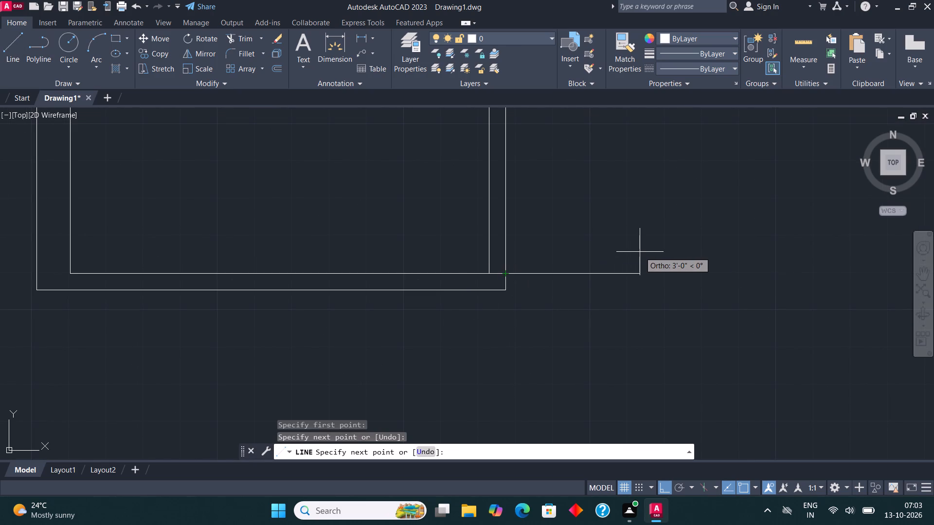
type("9'6\"")
key("Return")
scroll(640, 252, "down", 3)
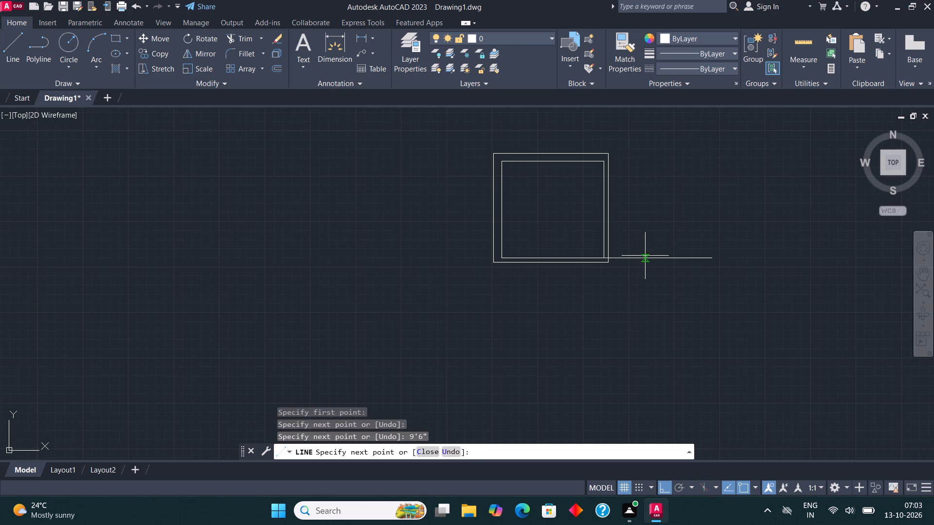
scroll(678, 196, "up", 1)
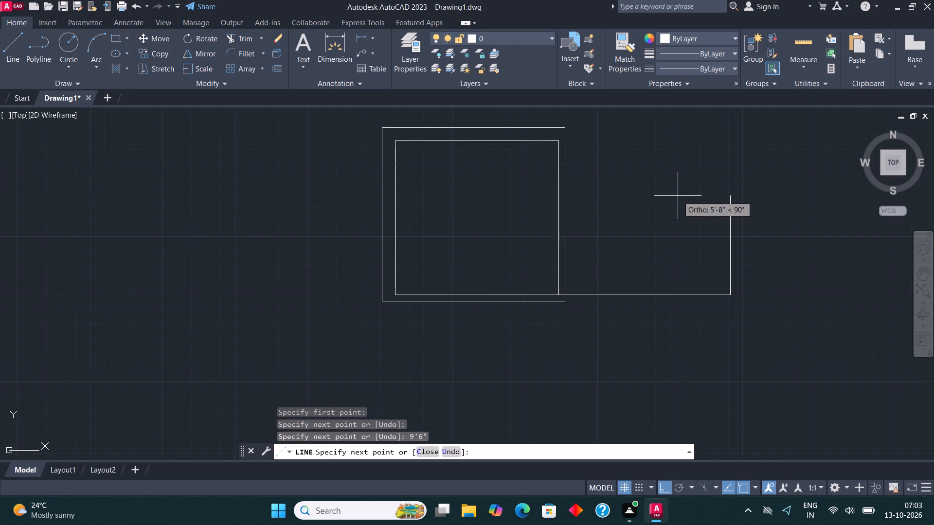
type("9'")
key("Return")
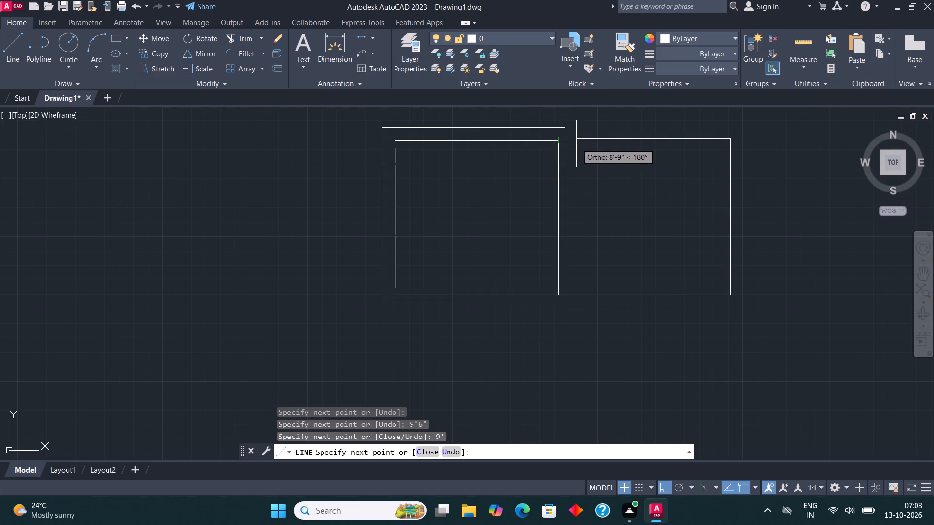
key("Escape")
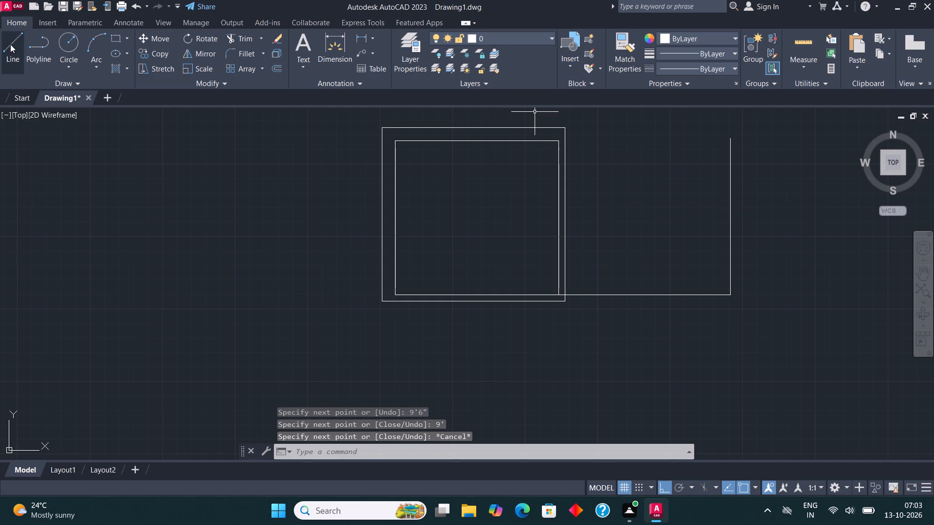
Draw a horizontal line from the first room's inner top-right corner to the new 9' vertical line.
left_click(10, 44)
left_click(559, 139)
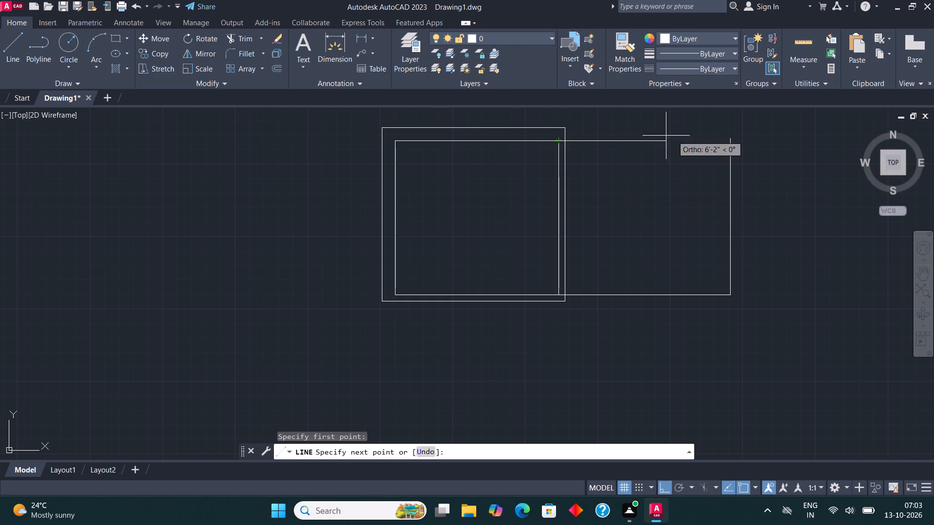
left_click(732, 143)
key("Escape")
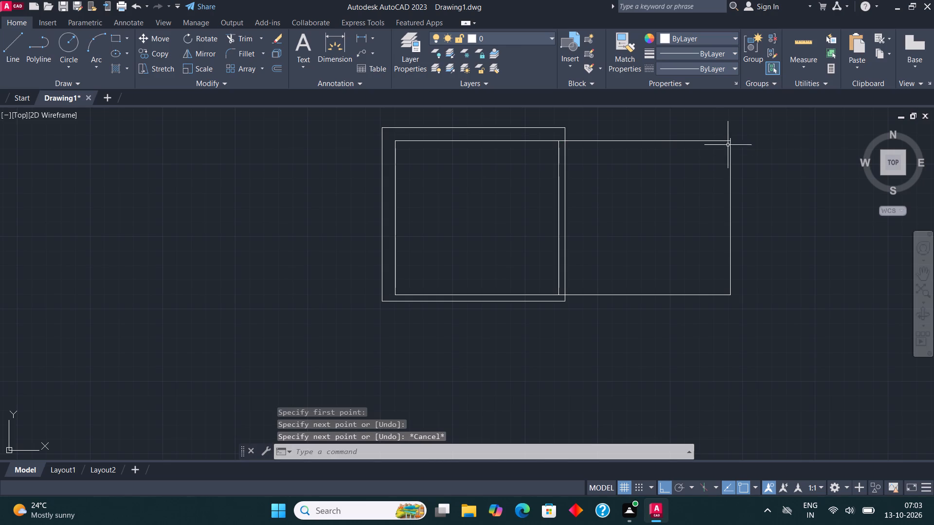
Trim the end of the 9' vertical line that extends above the new top line.
scroll(728, 137, "up", 4)
left_click(237, 38)
left_click(721, 150)
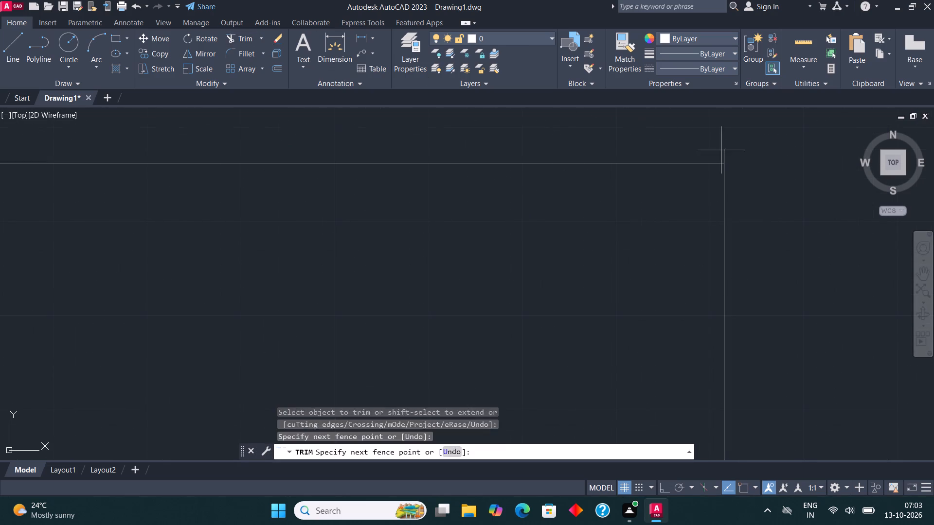
left_click(750, 151)
key("Escape")
Offset the second room's bottom and right wall lines outward by 4.5".
scroll(536, 140, "down", 5)
scroll(512, 168, "up", 1)
middle_click_drag(509, 167, 538, 234)
middle_click_drag(501, 218, 408, 210)
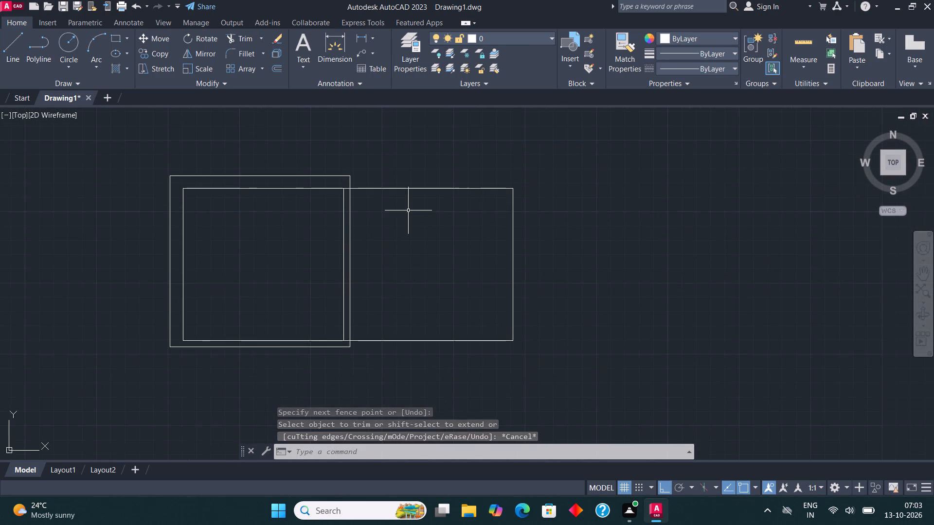
left_click_drag(522, 373, 512, 335)
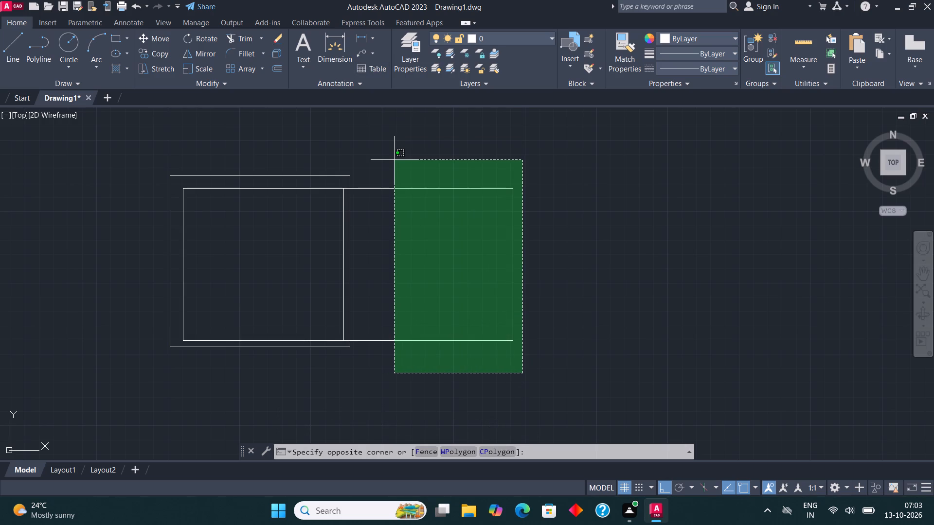
left_click(394, 160)
left_click(273, 68)
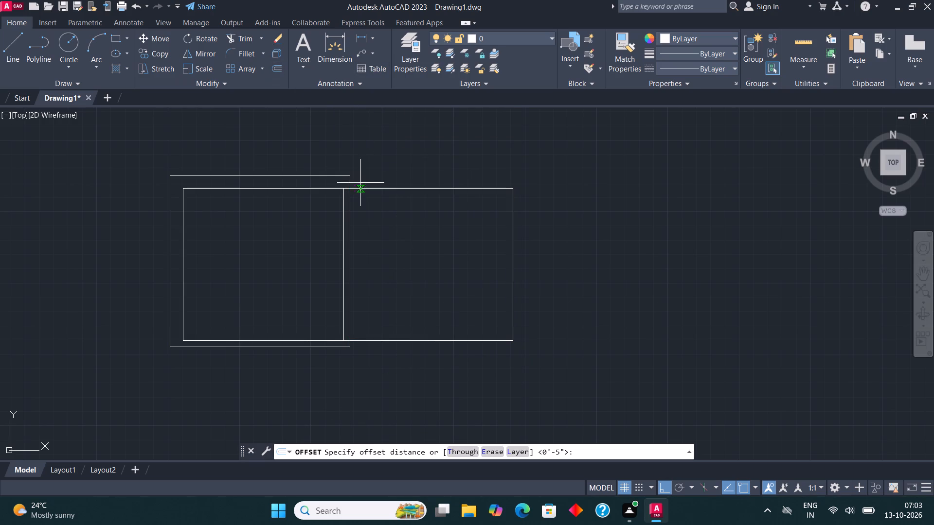
left_click(403, 339)
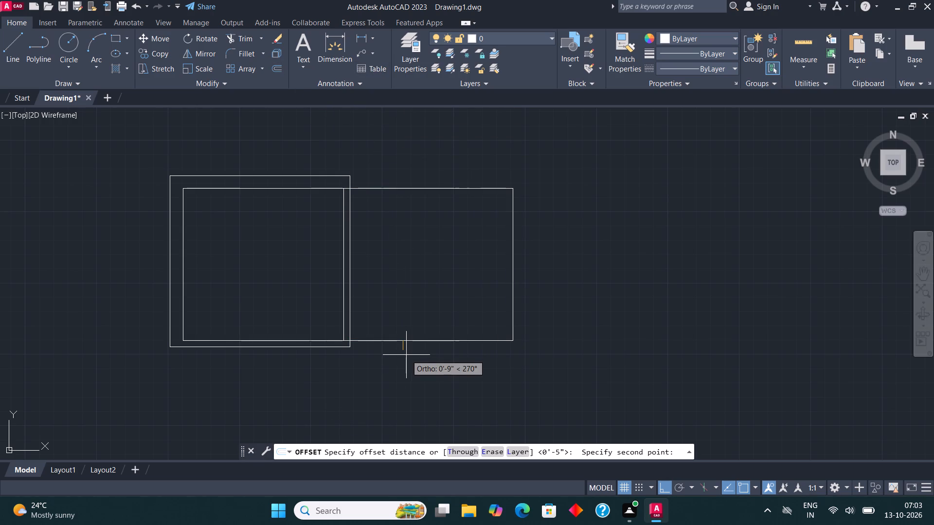
type("4.5\"")
key("Return")
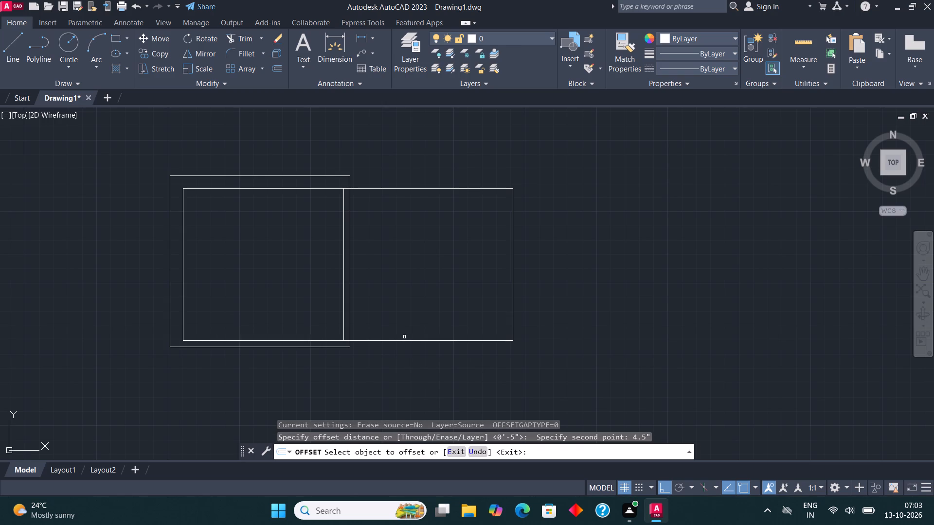
left_click(409, 340)
left_click(423, 357)
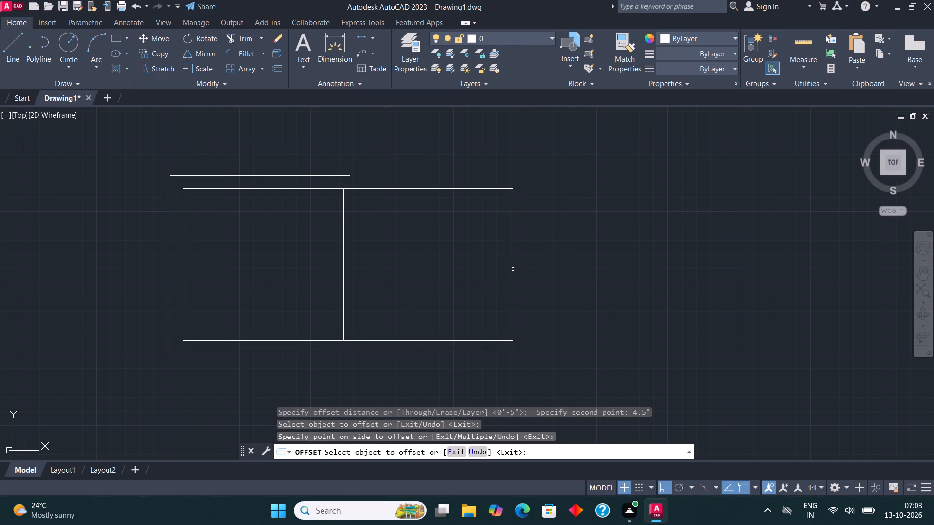
left_click(513, 269)
left_click(590, 271)
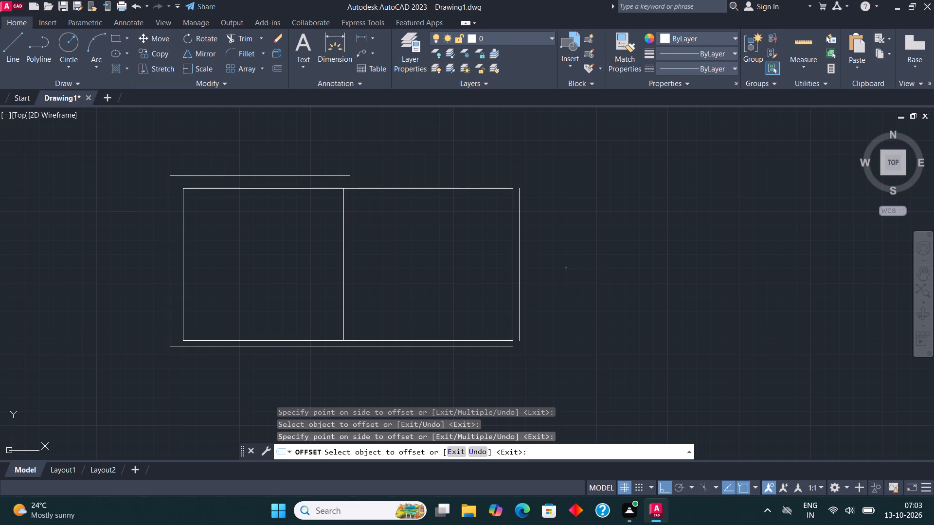
key("Escape")
Draw a horizontal line about 9' long from the first room's outer top-right corner over the second room.
left_click(5, 49)
left_click(350, 175)
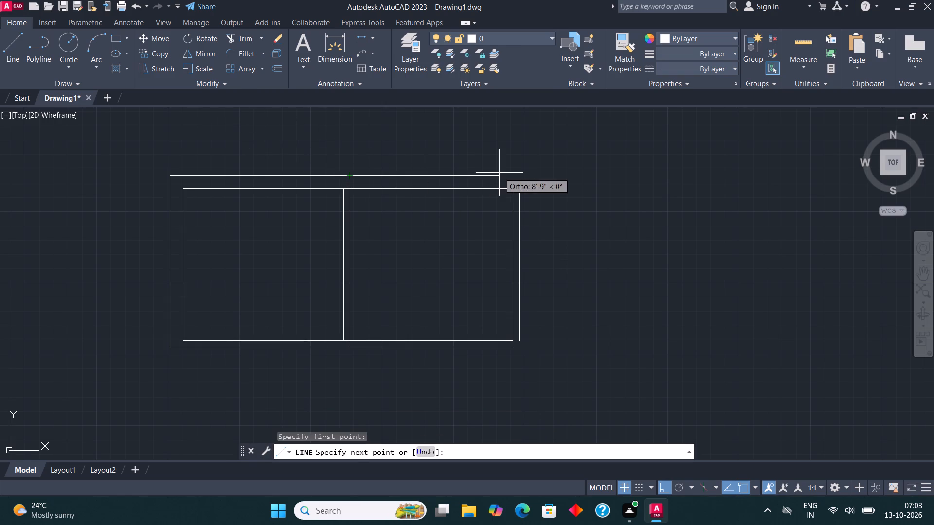
left_click(506, 172)
key("Escape")
Fillet the second room's outer wall lines into closed corners at the top right and bottom right.
left_click(243, 52)
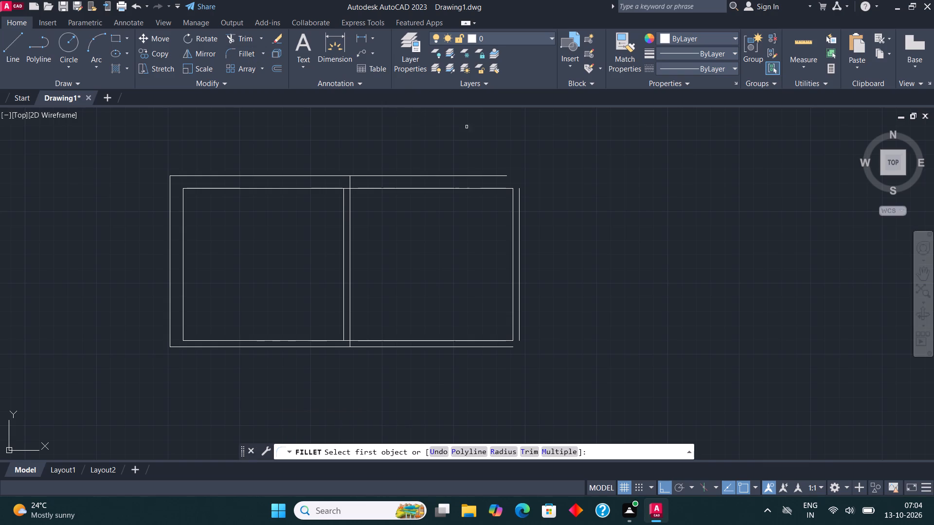
left_click(497, 176)
left_click(521, 196)
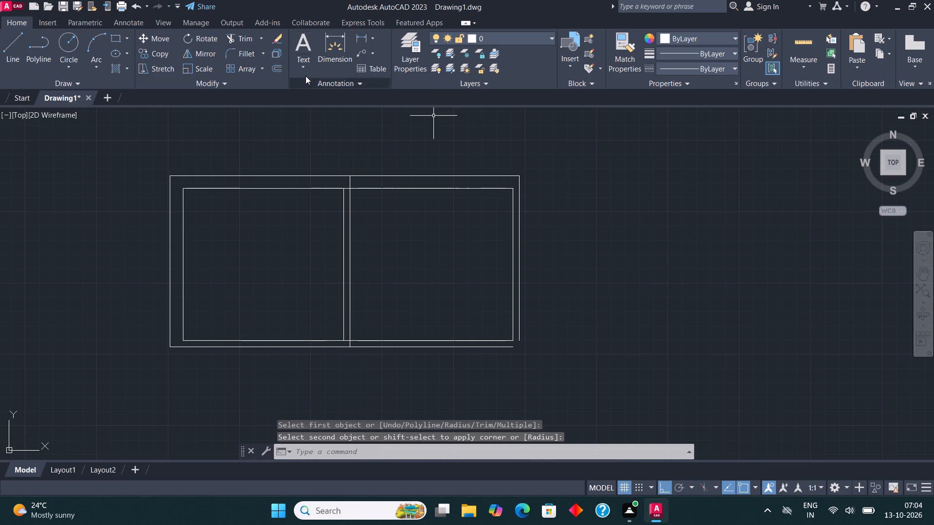
left_click(243, 51)
left_click(505, 347)
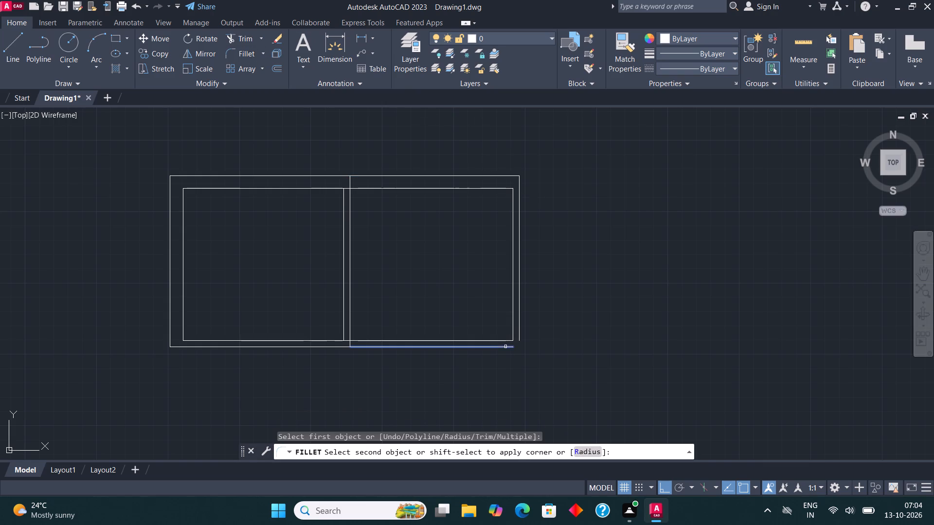
left_click(519, 328)
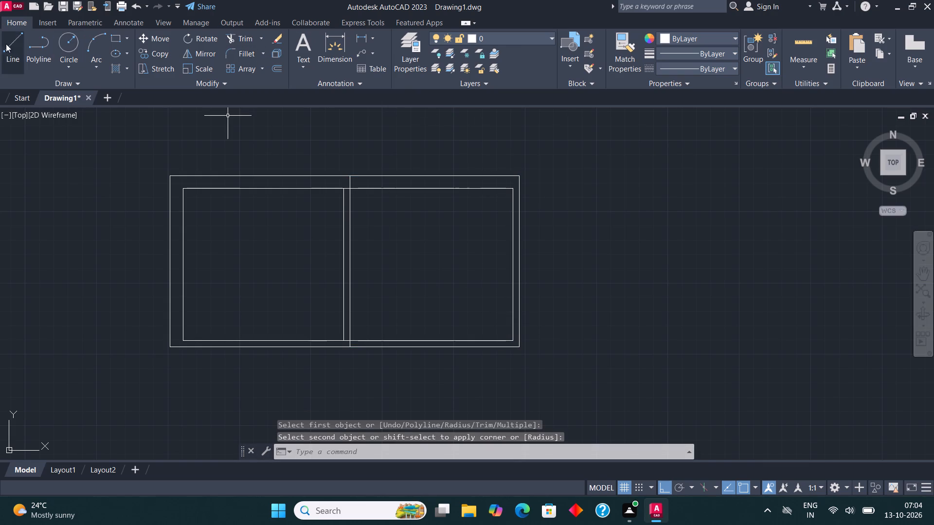
Draw a 1' vertical line upward from the first room's outer top-right corner.
left_click(7, 52)
middle_click_drag(300, 157, 301, 200)
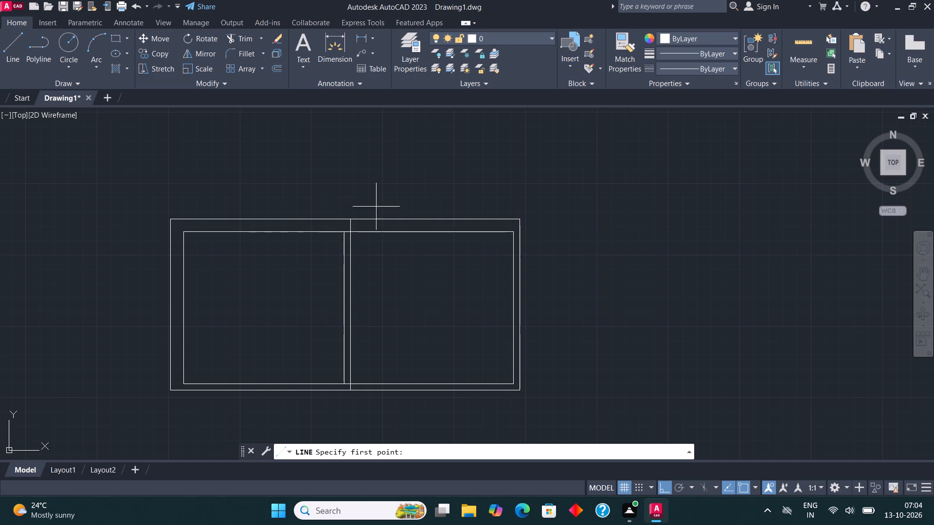
left_click(351, 218)
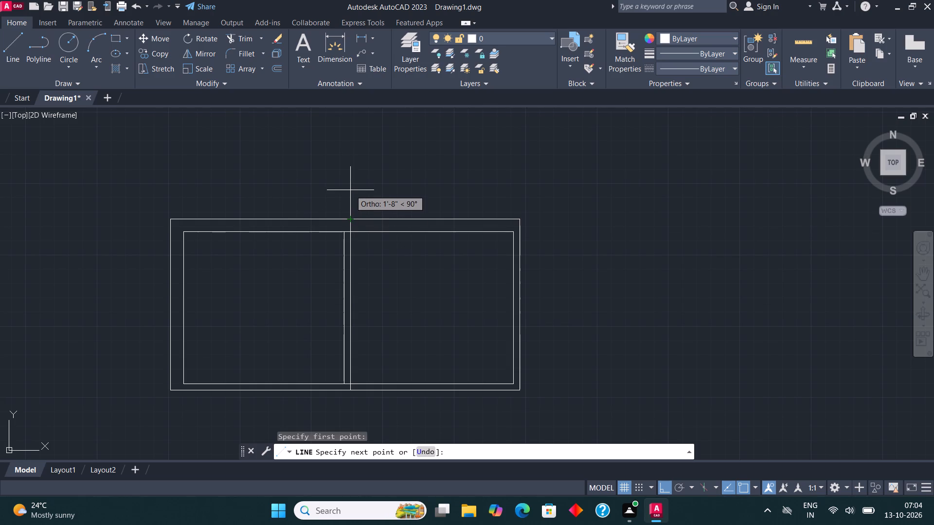
type("1'")
key("Return")
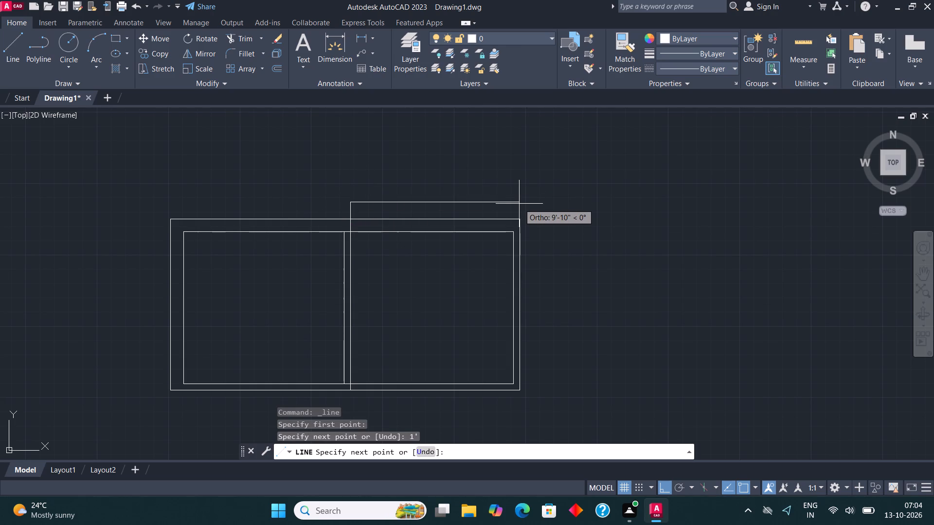
key("Escape")
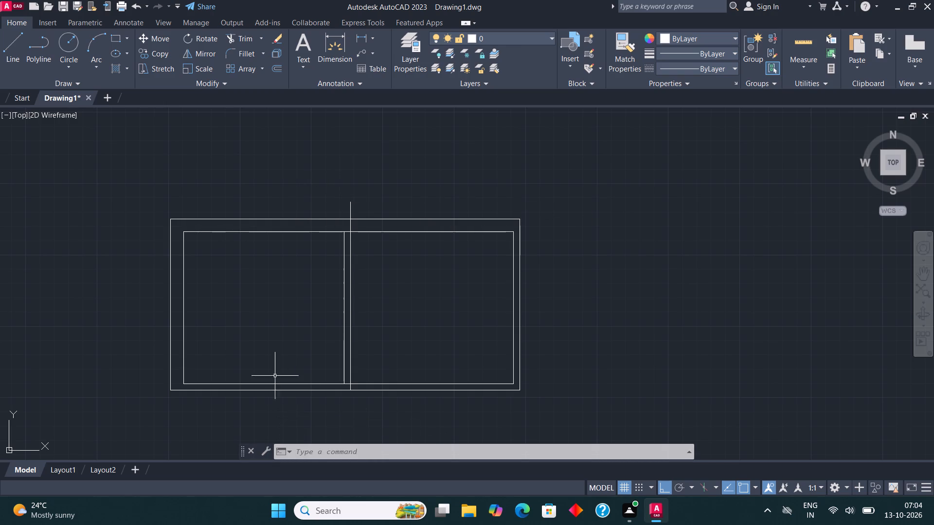
Continue from the 1' line's top 2' up, across to the second room's inner right wall line, and down to its inner top corner.
left_click(9, 41)
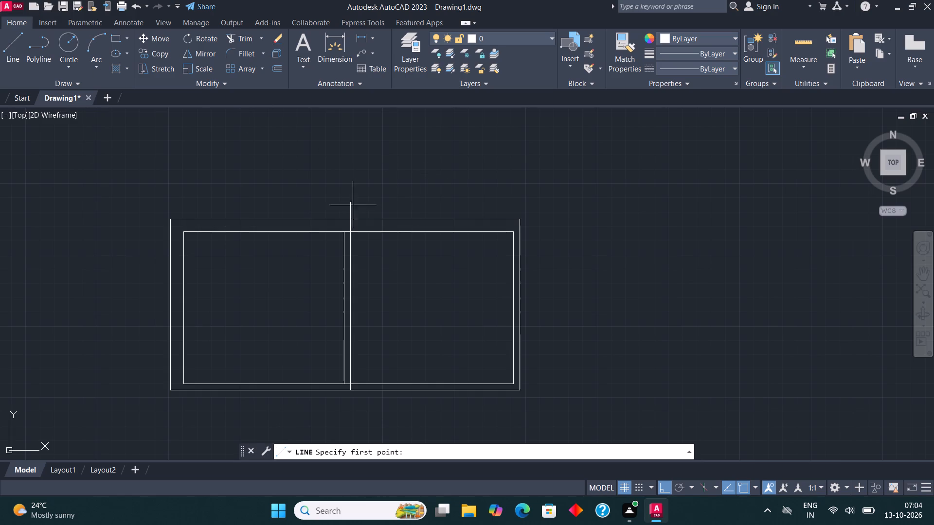
left_click(348, 201)
type("2'")
key("Return")
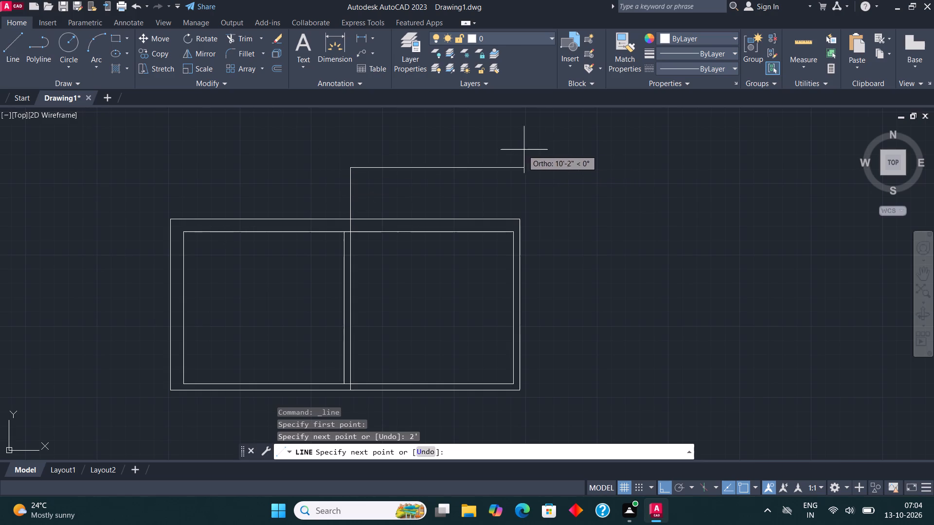
left_click(510, 191)
left_click(507, 236)
key("Escape")
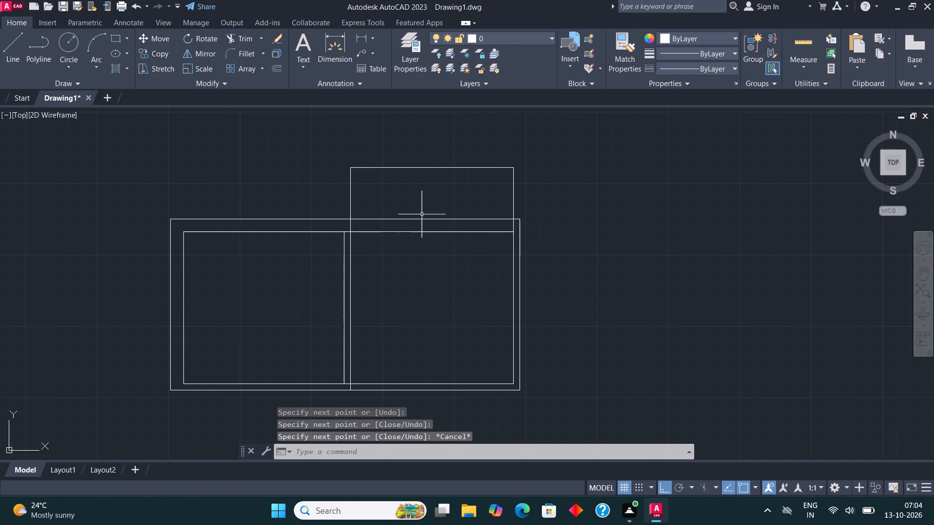
Draw a vertical line from the first room's inner top-right corner up to the level of the new upper outline's top.
middle_click_drag(422, 214, 422, 249)
left_click(18, 36)
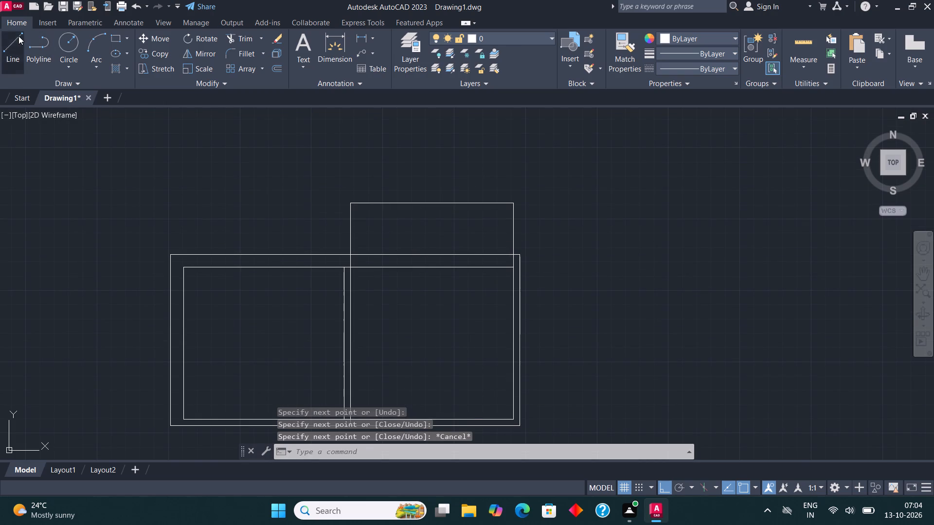
left_click(339, 268)
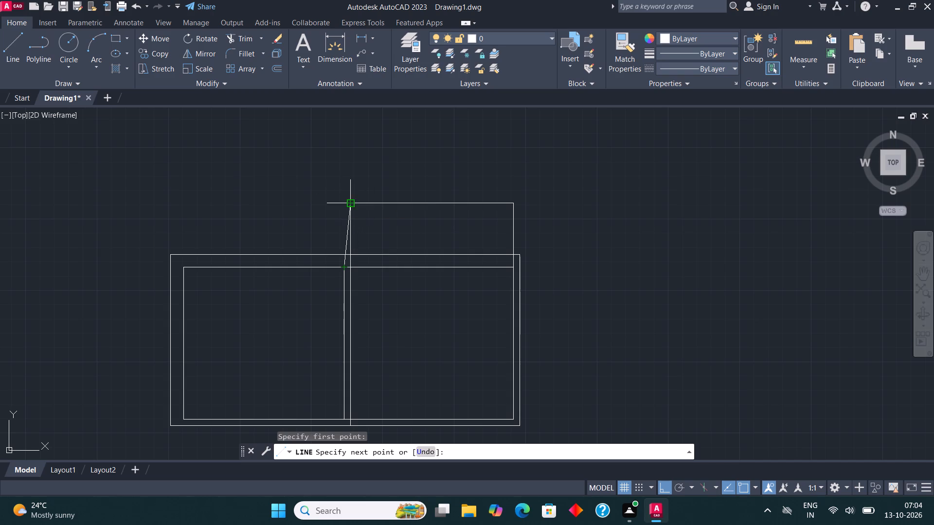
left_click(334, 202)
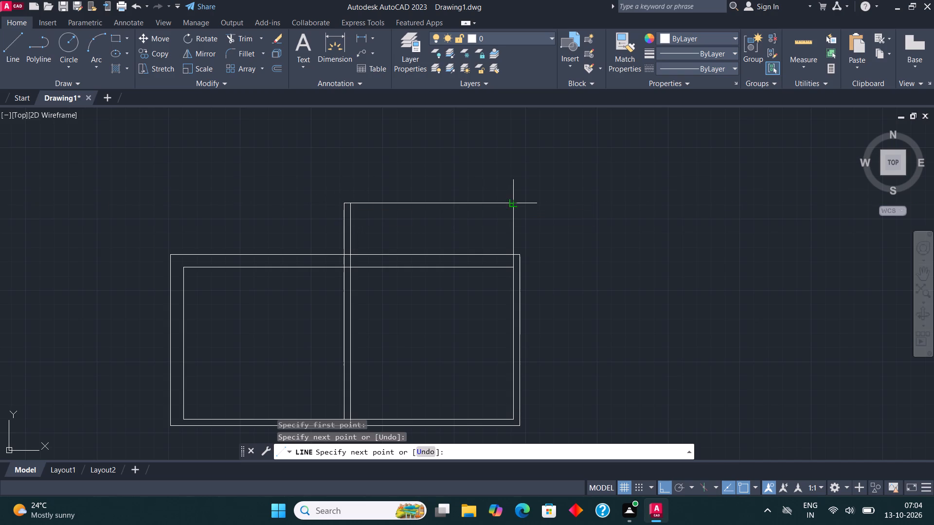
key("Escape")
left_click(513, 205)
Draw a line from the second room's outer top-right corner up to the upper outline's top, and across to the left vertical wall line.
left_click(21, 41)
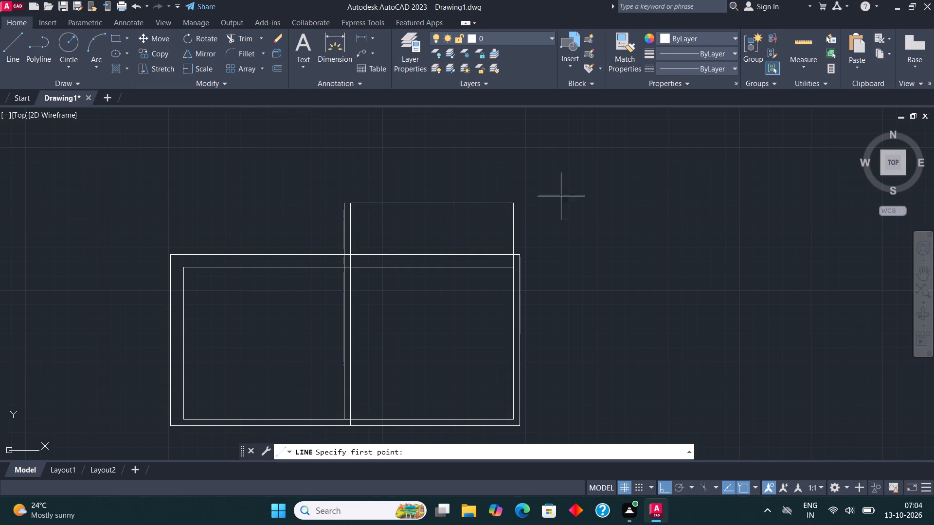
left_click(516, 254)
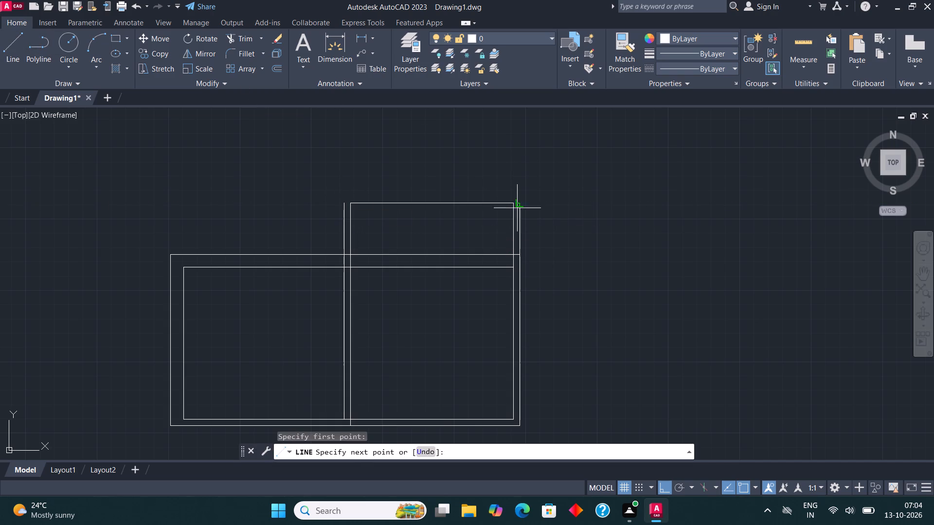
left_click(521, 202)
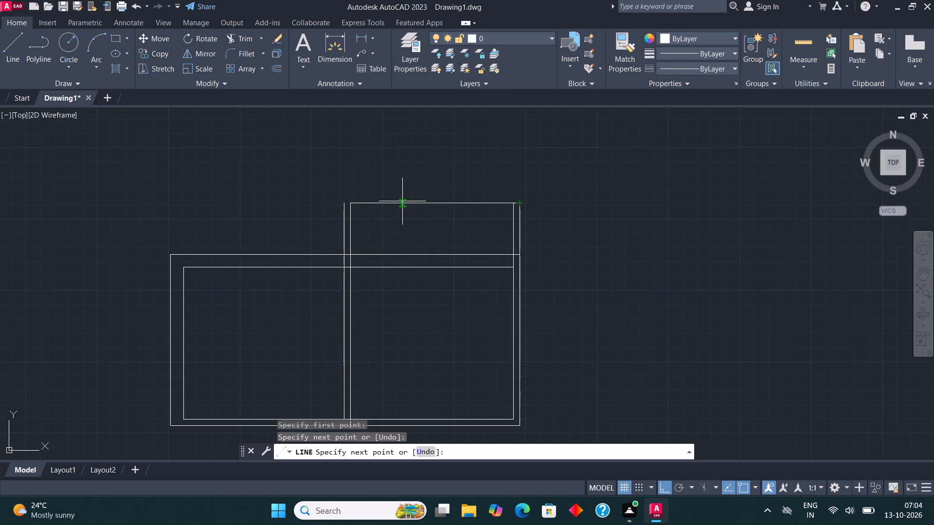
left_click(338, 204)
key("Escape")
Start the Line command for the next part of the floor plan.
scroll(377, 163, "down", 2)
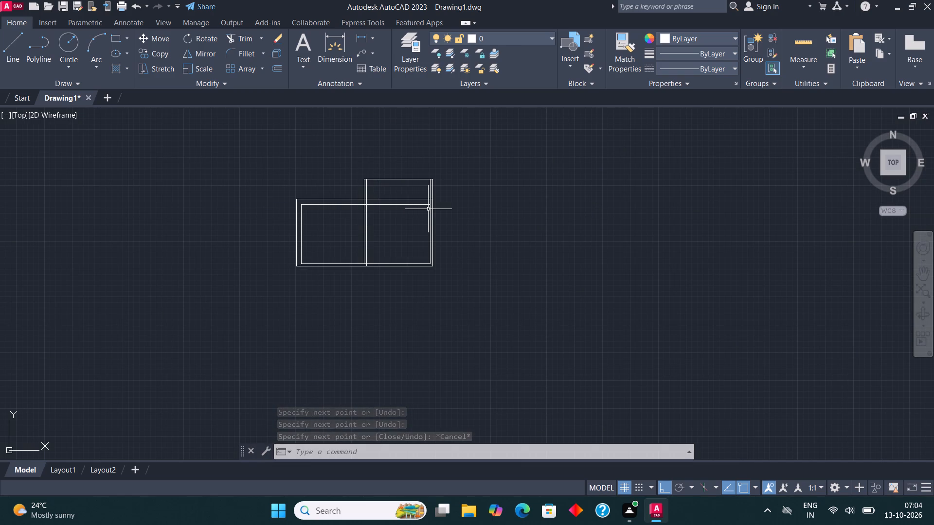
left_click(9, 54)
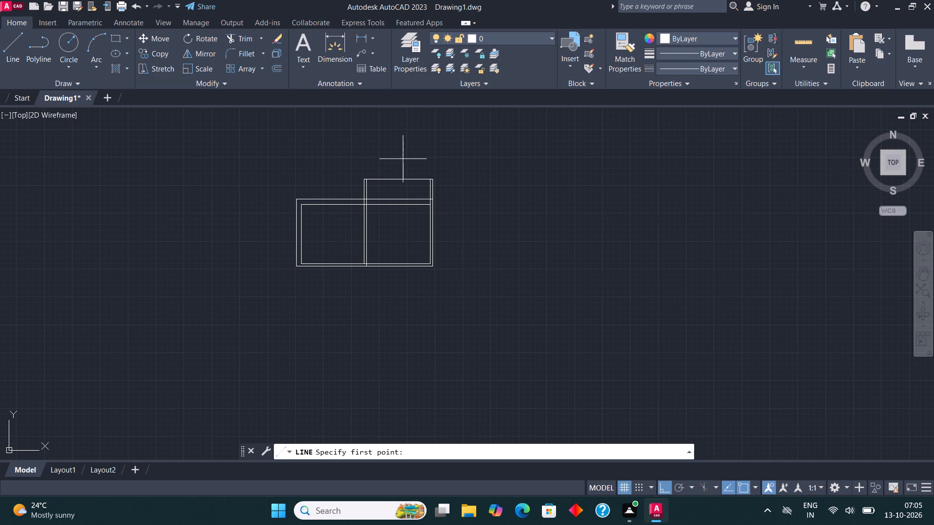
middle_click_drag(510, 183, 518, 227)
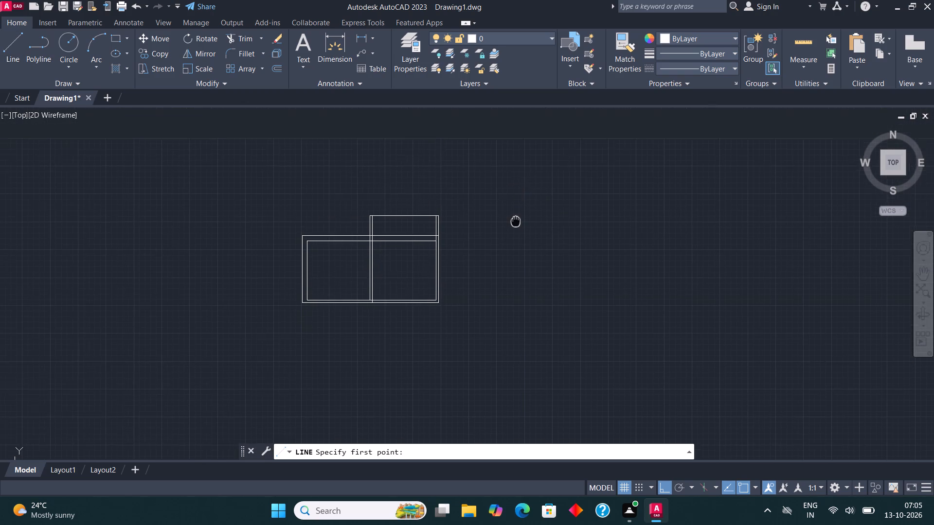
middle_click_drag(518, 227, 520, 232)
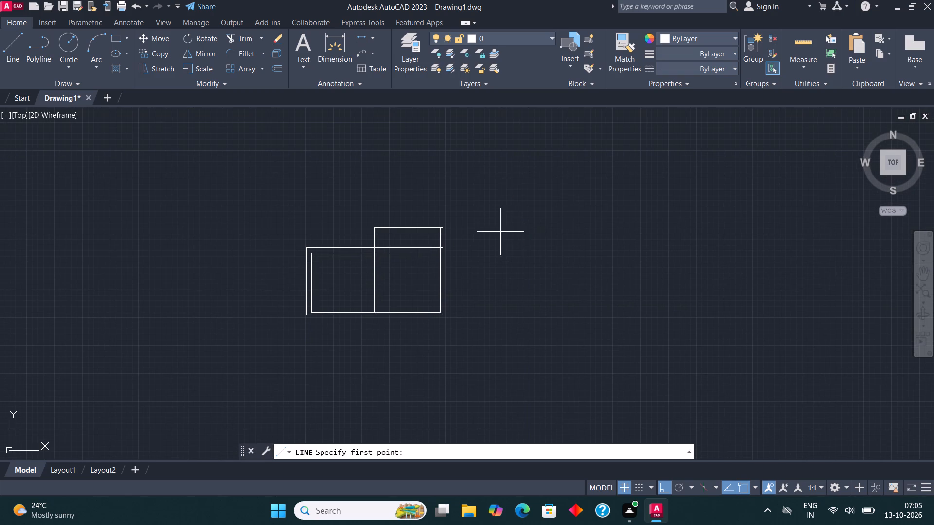
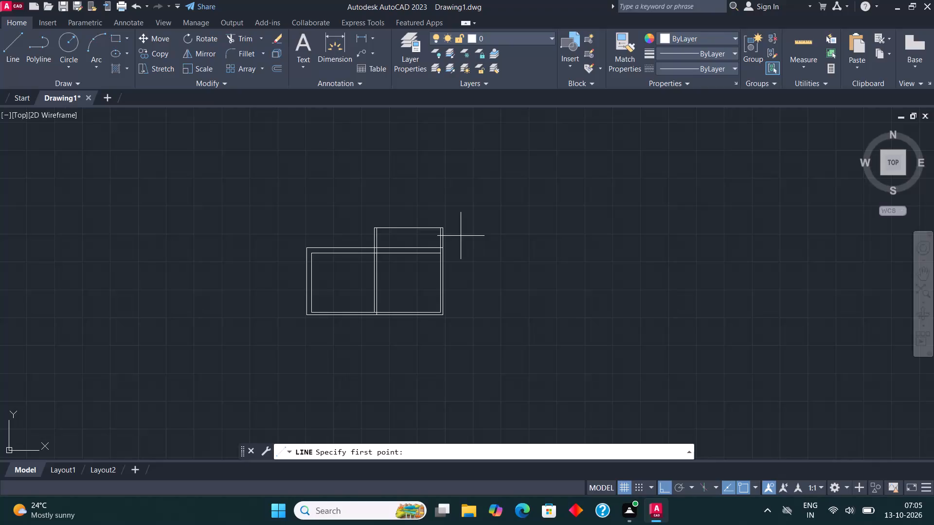
Measure the second room's inner height along its right wall, and the height of the dividing wall's line.
key("Escape")
scroll(454, 274, "up", 2)
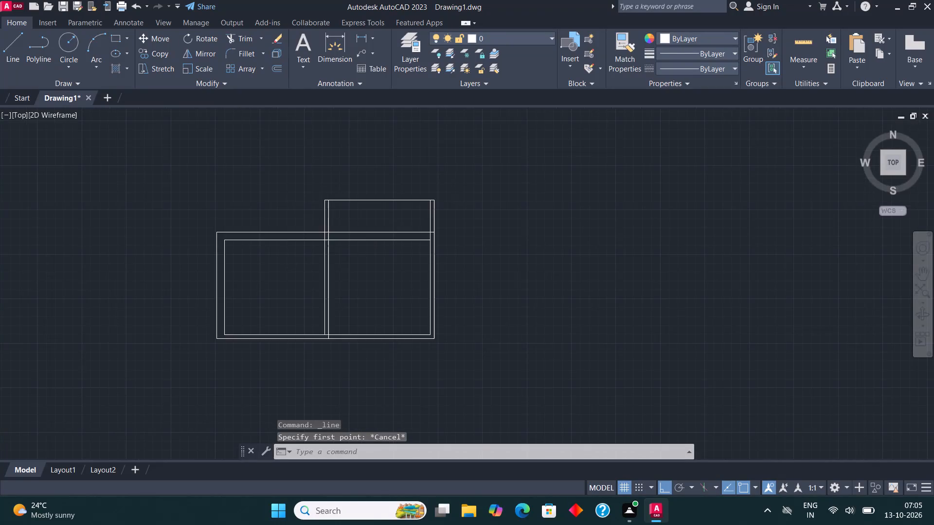
left_click(334, 42)
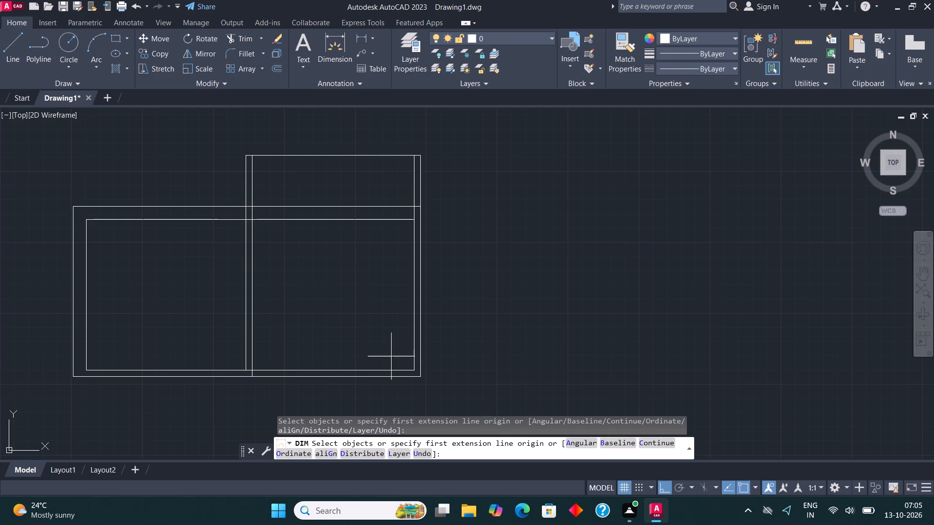
left_click(413, 371)
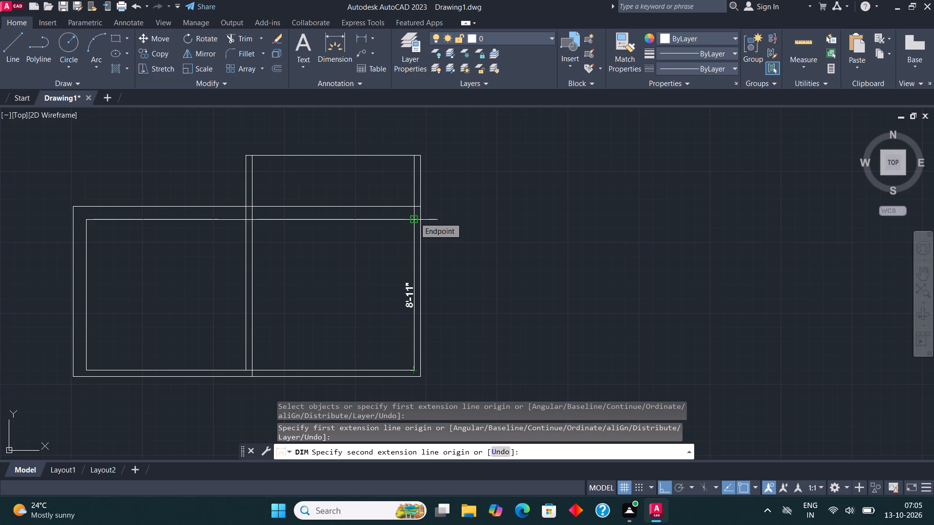
key("Escape")
left_click(342, 34)
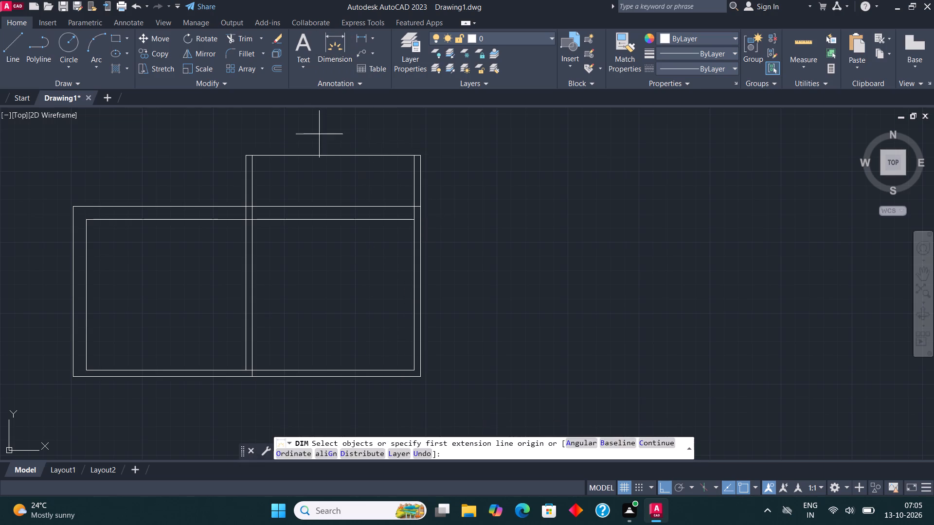
left_click(244, 220)
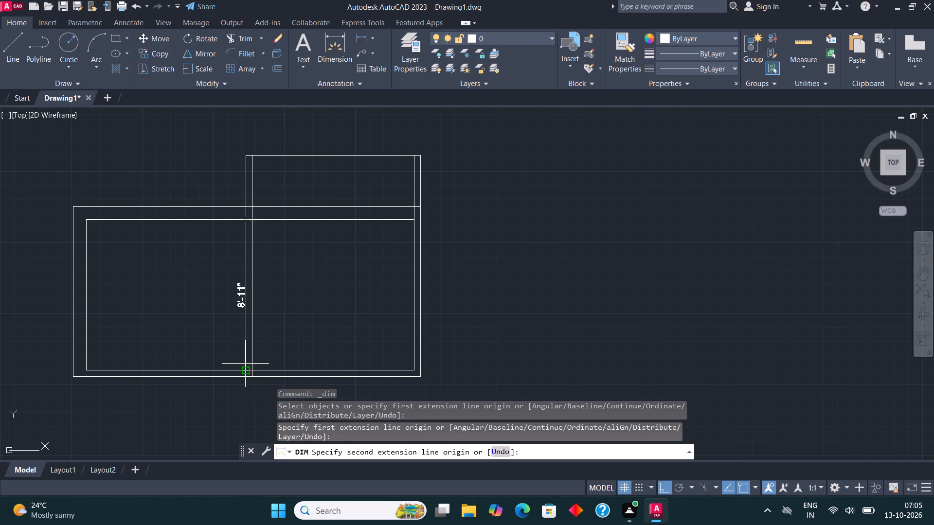
key("Escape")
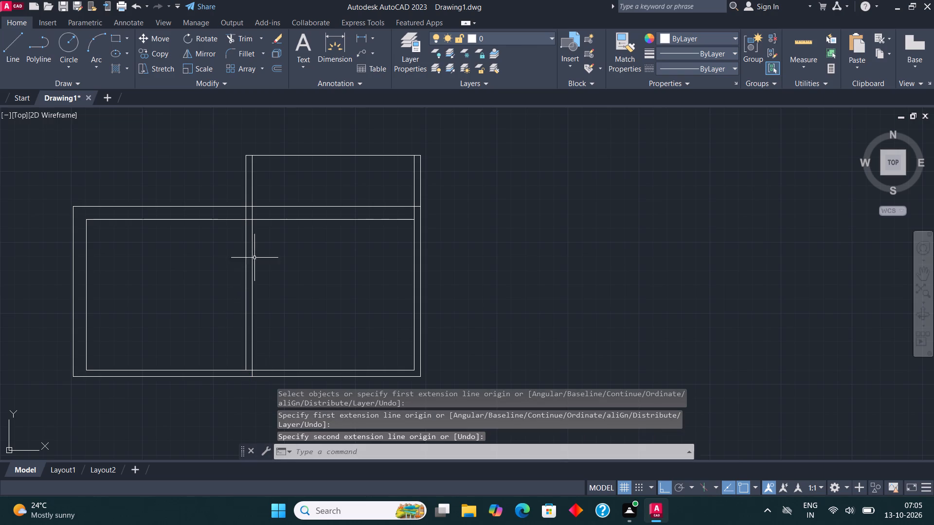
Measure the first room's inner left wall from its top corner to its bottom corner.
middle_click_drag(254, 250, 412, 187)
middle_click_drag(402, 210, 401, 223)
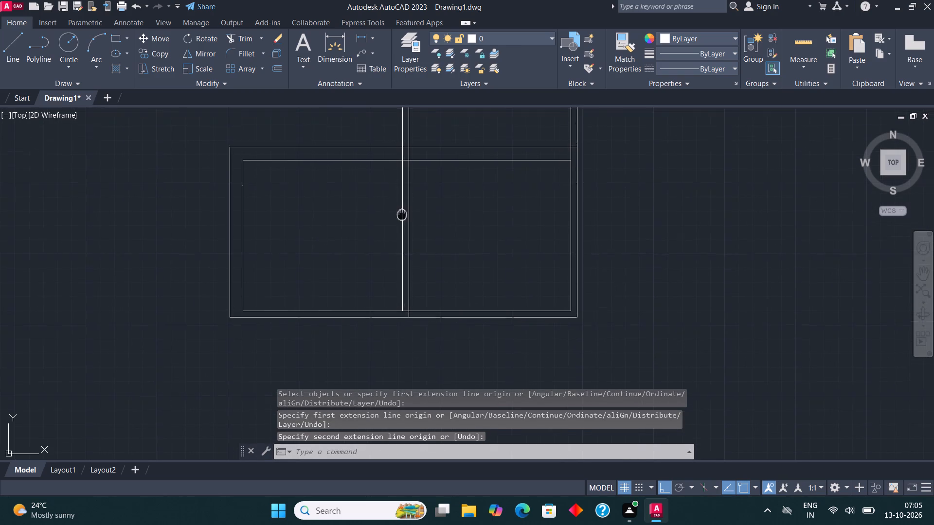
middle_click_drag(401, 223, 400, 247)
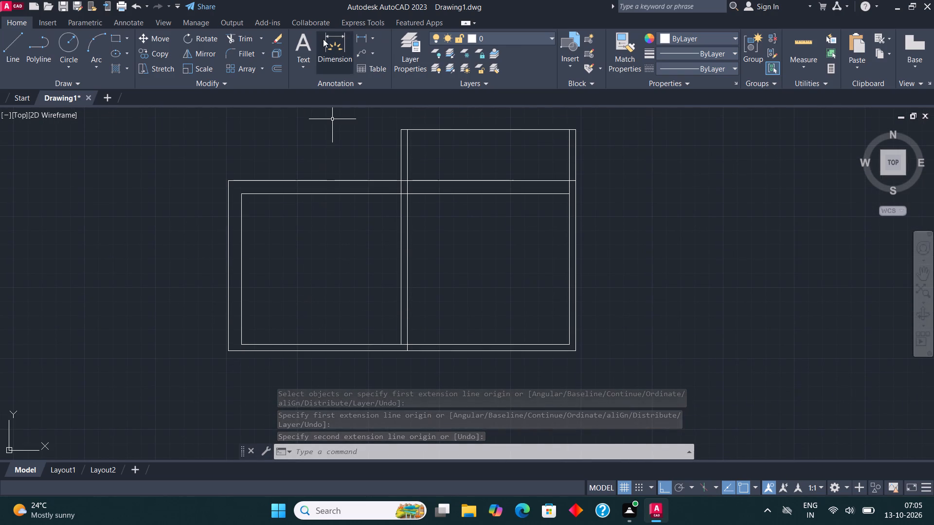
left_click(326, 41)
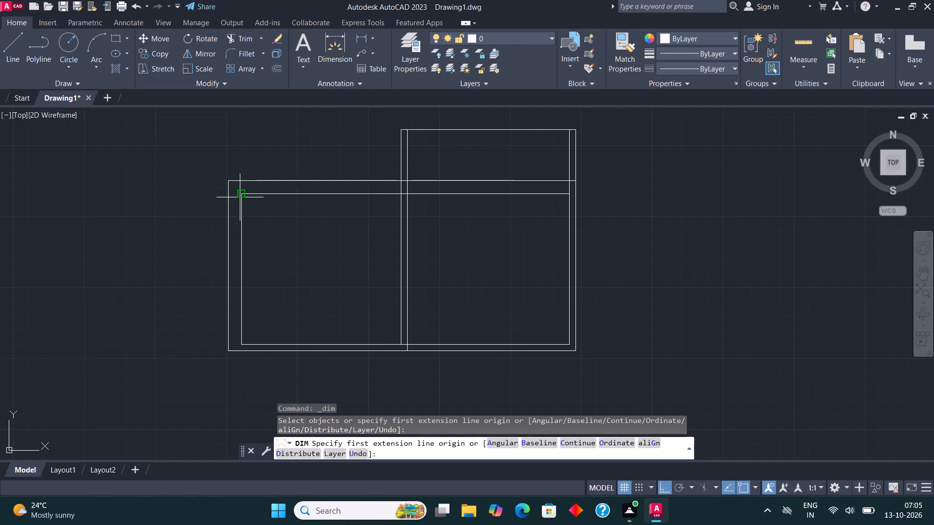
left_click(242, 192)
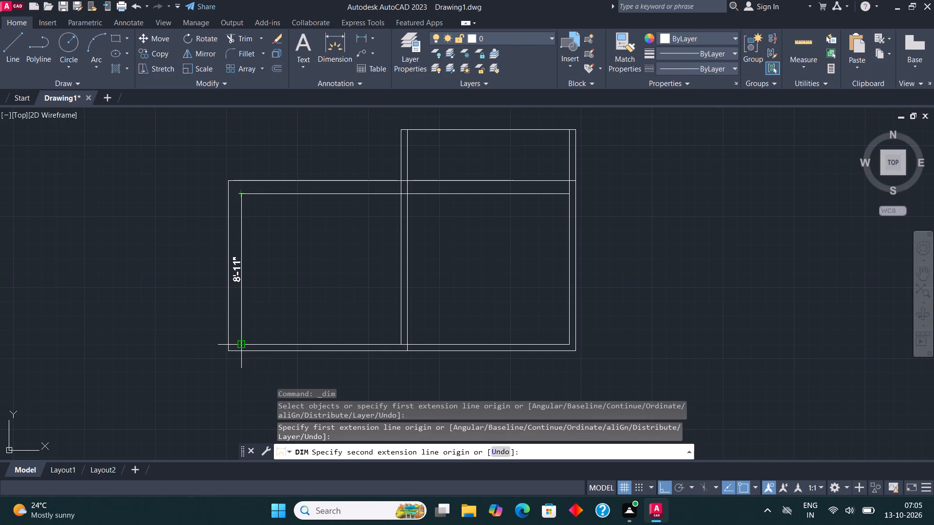
key("Escape")
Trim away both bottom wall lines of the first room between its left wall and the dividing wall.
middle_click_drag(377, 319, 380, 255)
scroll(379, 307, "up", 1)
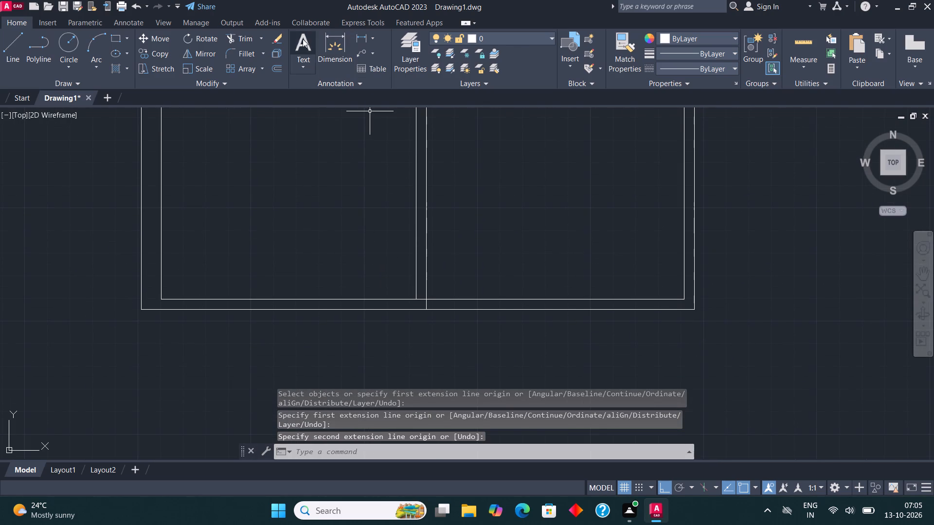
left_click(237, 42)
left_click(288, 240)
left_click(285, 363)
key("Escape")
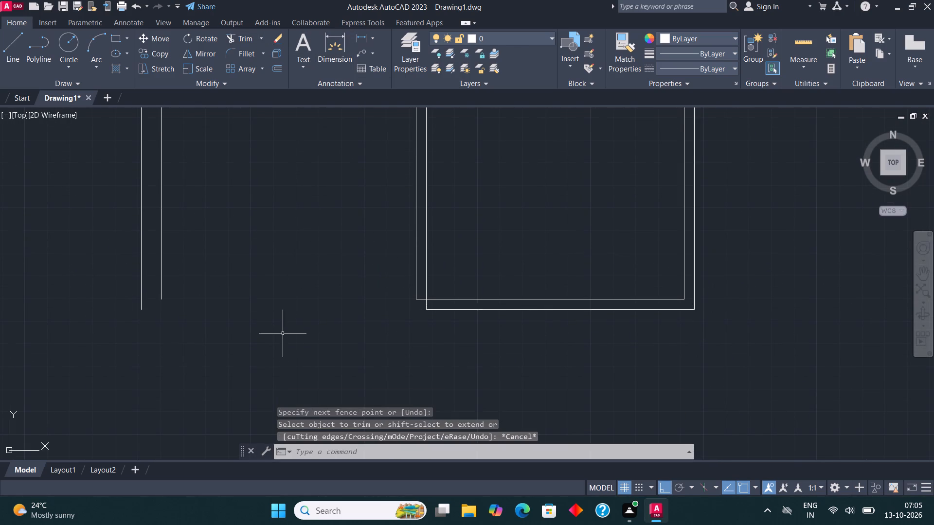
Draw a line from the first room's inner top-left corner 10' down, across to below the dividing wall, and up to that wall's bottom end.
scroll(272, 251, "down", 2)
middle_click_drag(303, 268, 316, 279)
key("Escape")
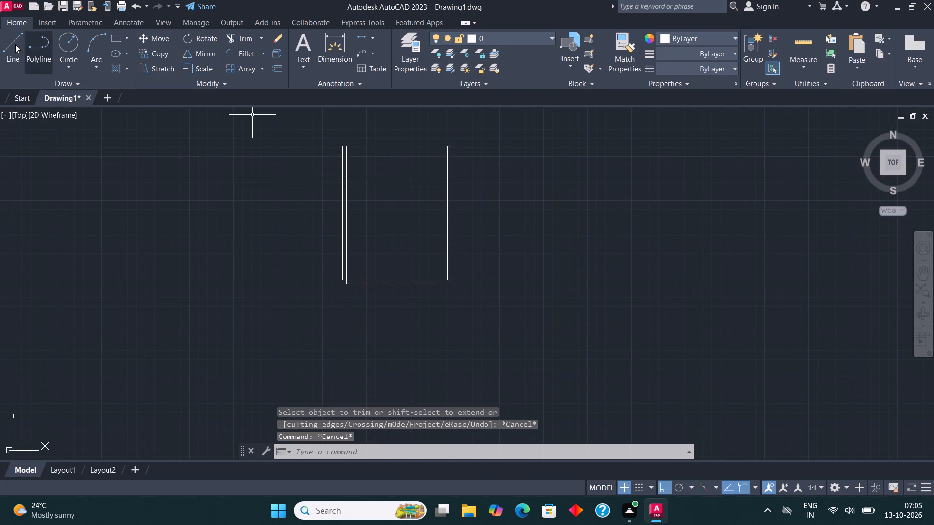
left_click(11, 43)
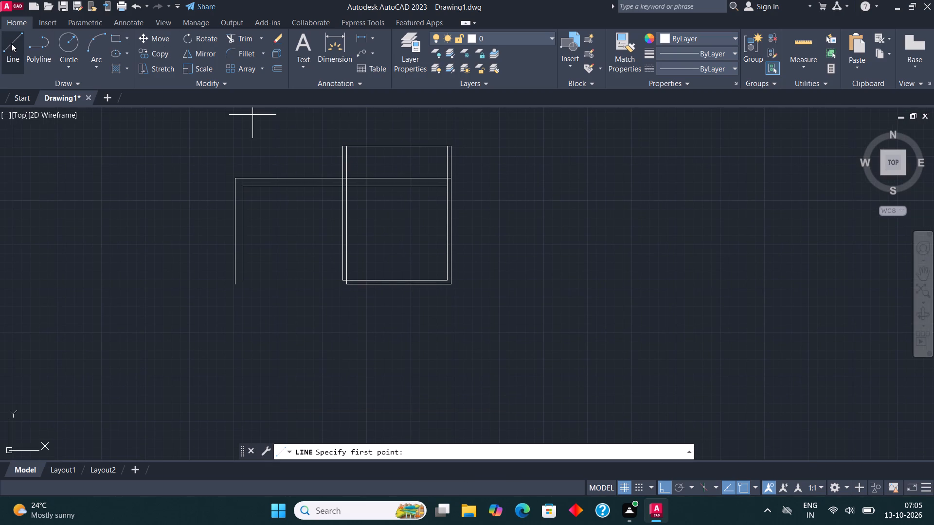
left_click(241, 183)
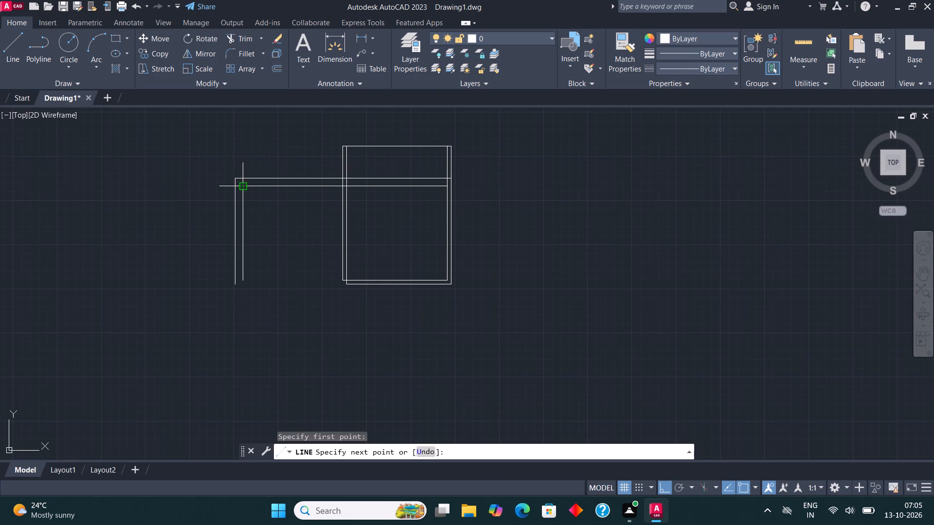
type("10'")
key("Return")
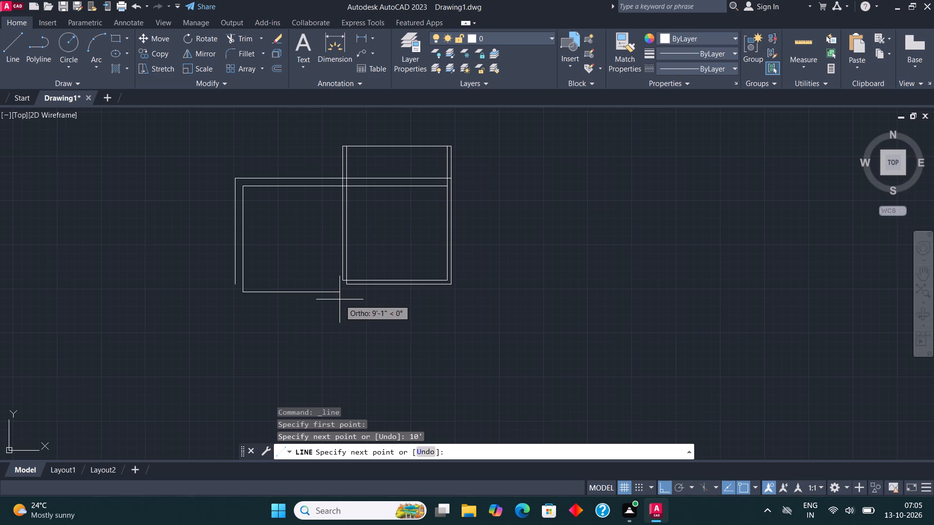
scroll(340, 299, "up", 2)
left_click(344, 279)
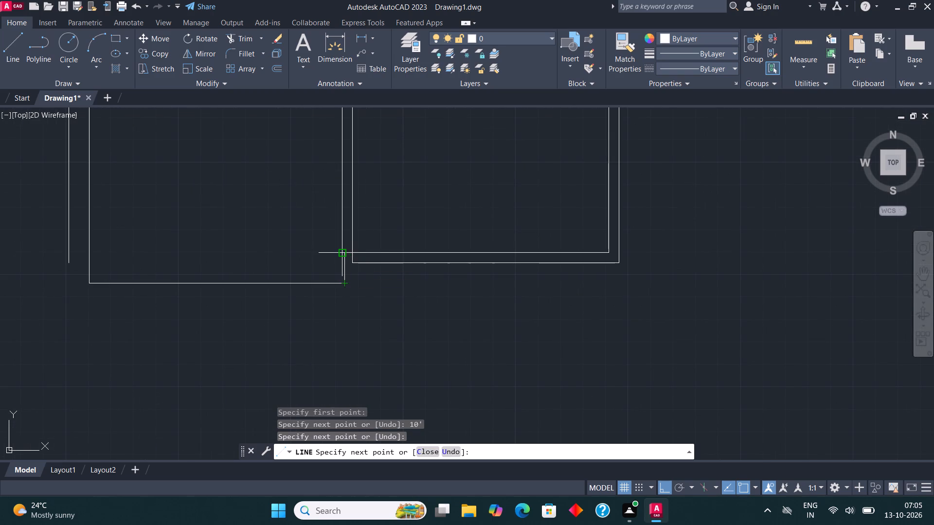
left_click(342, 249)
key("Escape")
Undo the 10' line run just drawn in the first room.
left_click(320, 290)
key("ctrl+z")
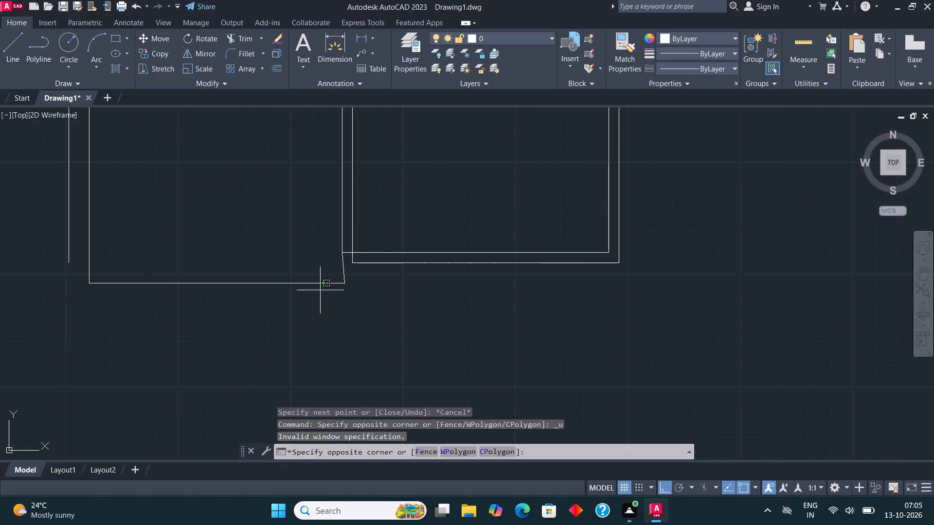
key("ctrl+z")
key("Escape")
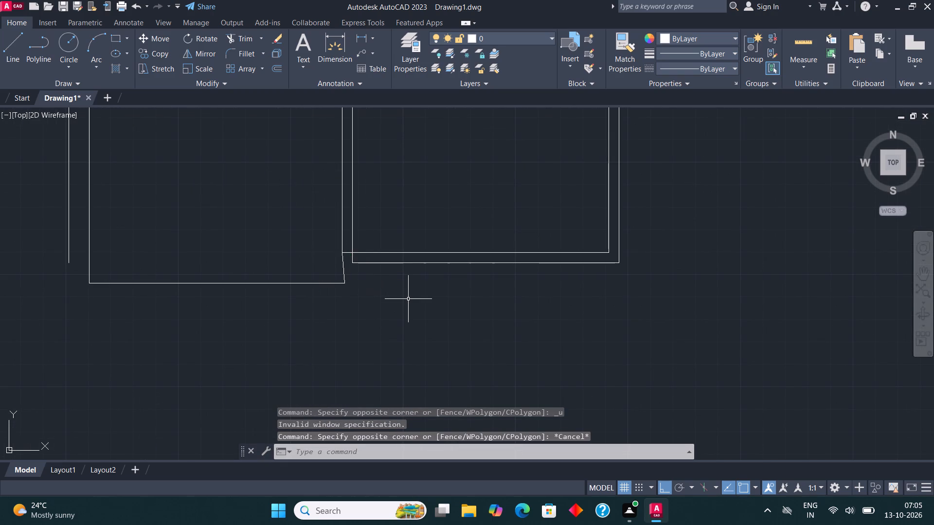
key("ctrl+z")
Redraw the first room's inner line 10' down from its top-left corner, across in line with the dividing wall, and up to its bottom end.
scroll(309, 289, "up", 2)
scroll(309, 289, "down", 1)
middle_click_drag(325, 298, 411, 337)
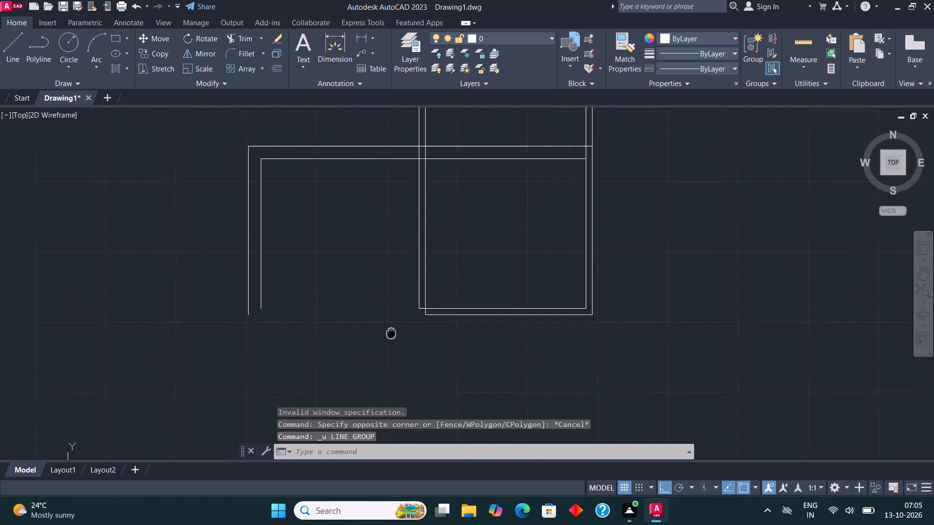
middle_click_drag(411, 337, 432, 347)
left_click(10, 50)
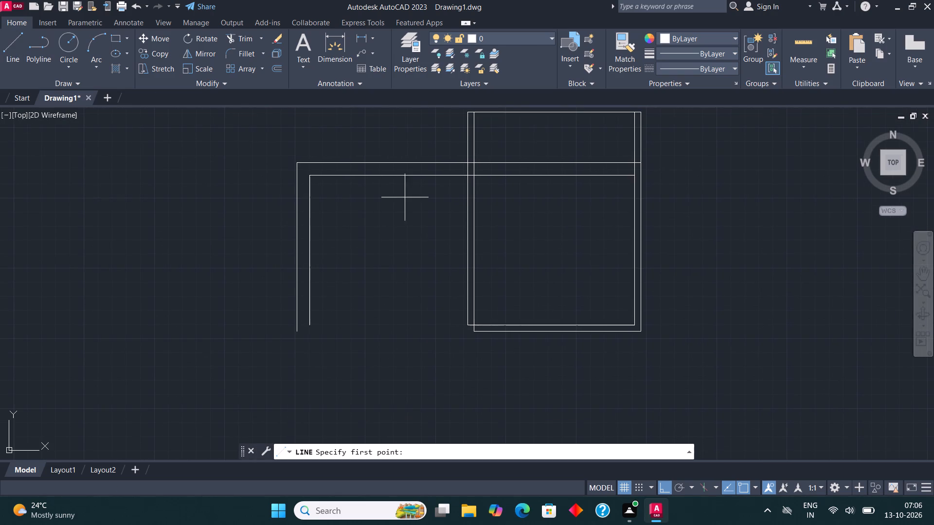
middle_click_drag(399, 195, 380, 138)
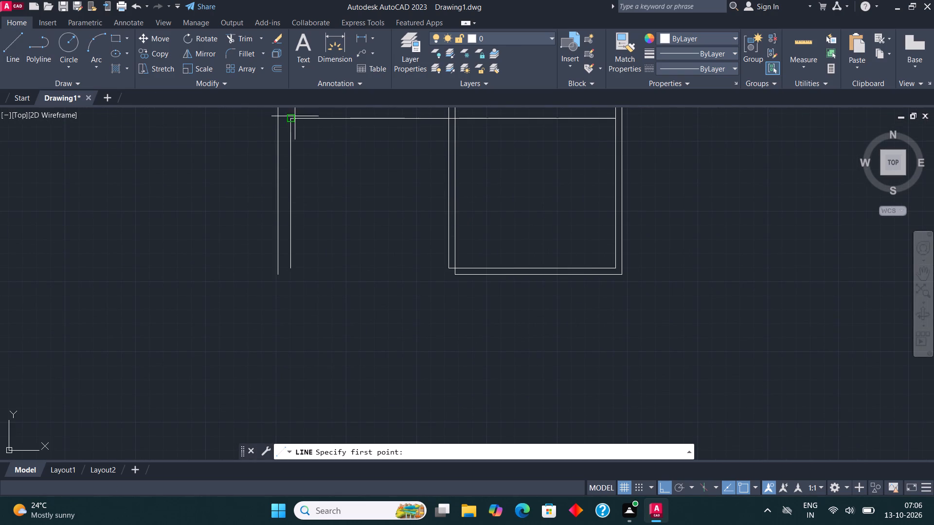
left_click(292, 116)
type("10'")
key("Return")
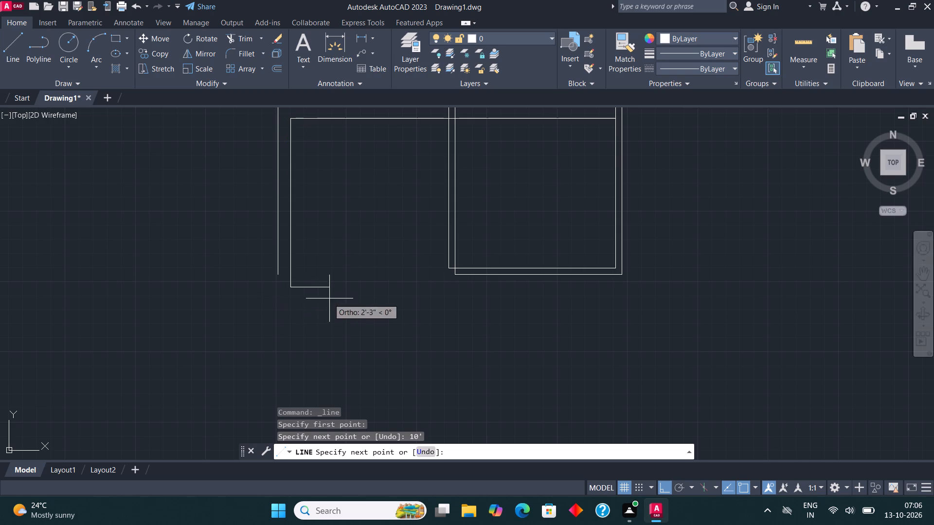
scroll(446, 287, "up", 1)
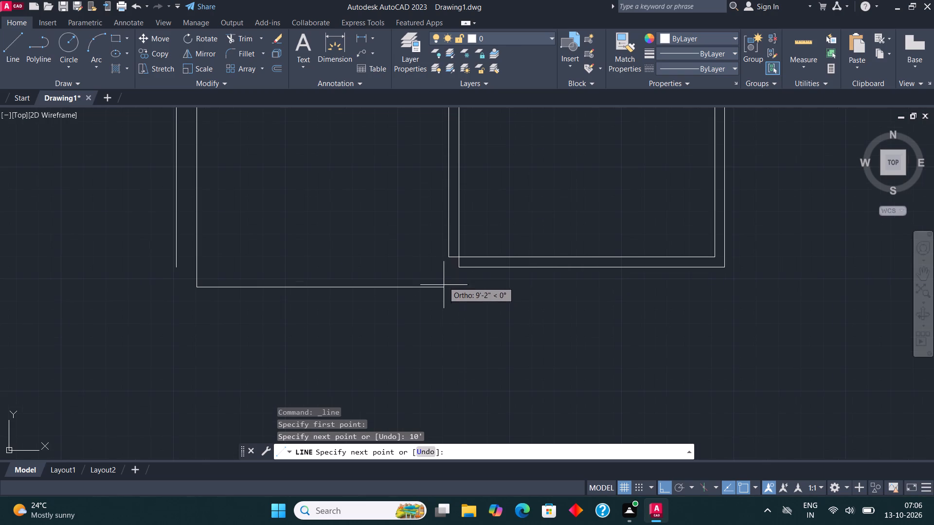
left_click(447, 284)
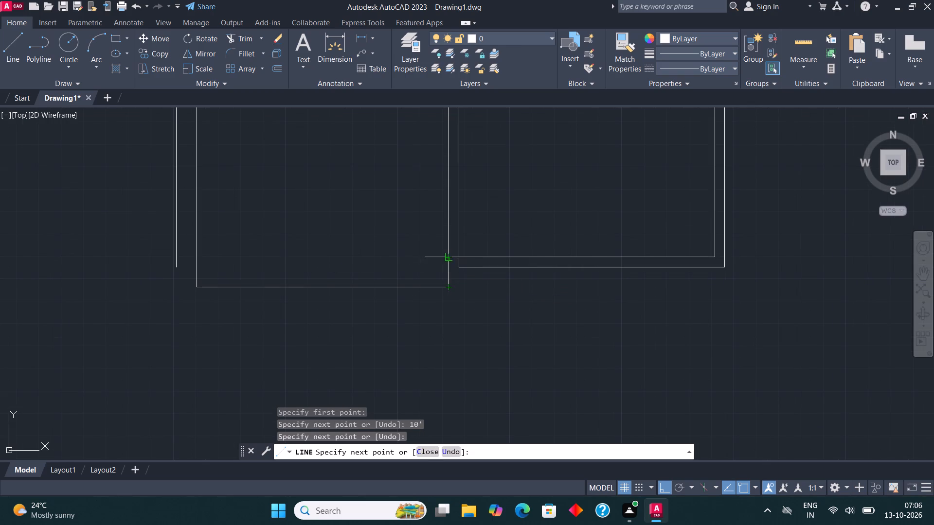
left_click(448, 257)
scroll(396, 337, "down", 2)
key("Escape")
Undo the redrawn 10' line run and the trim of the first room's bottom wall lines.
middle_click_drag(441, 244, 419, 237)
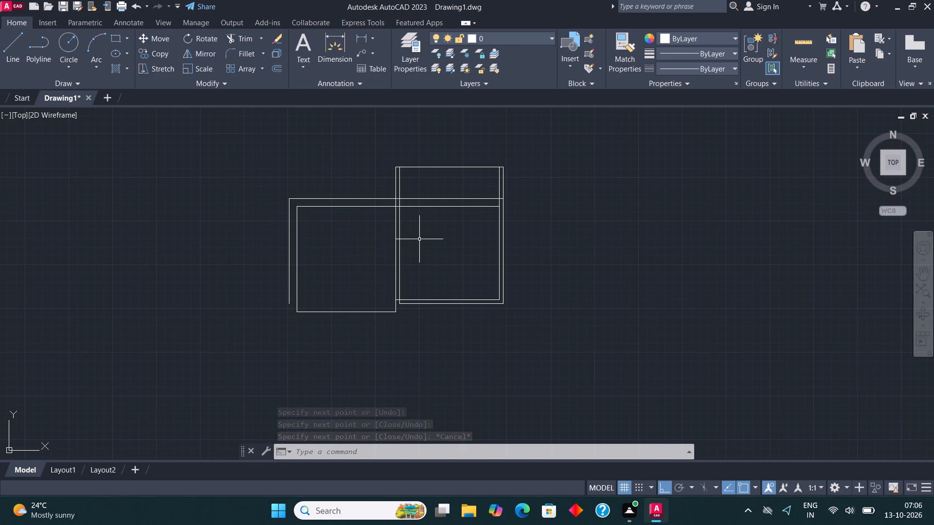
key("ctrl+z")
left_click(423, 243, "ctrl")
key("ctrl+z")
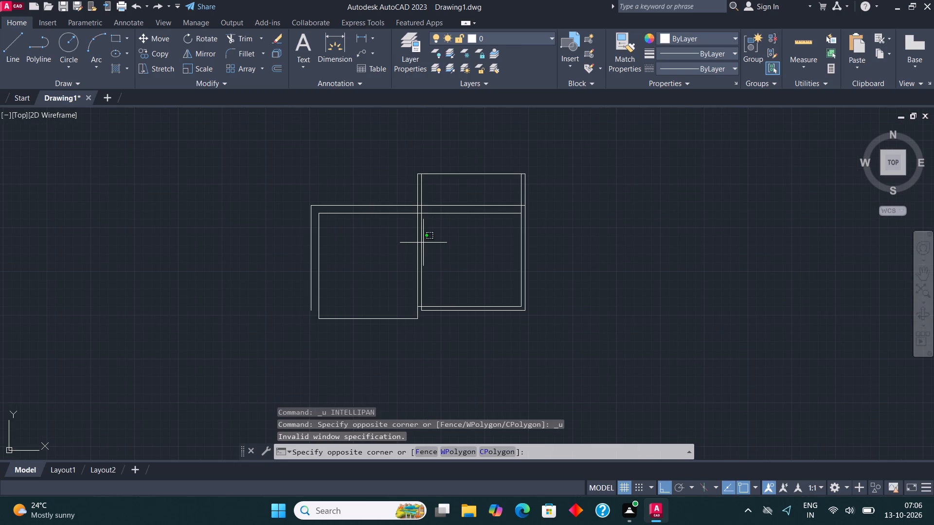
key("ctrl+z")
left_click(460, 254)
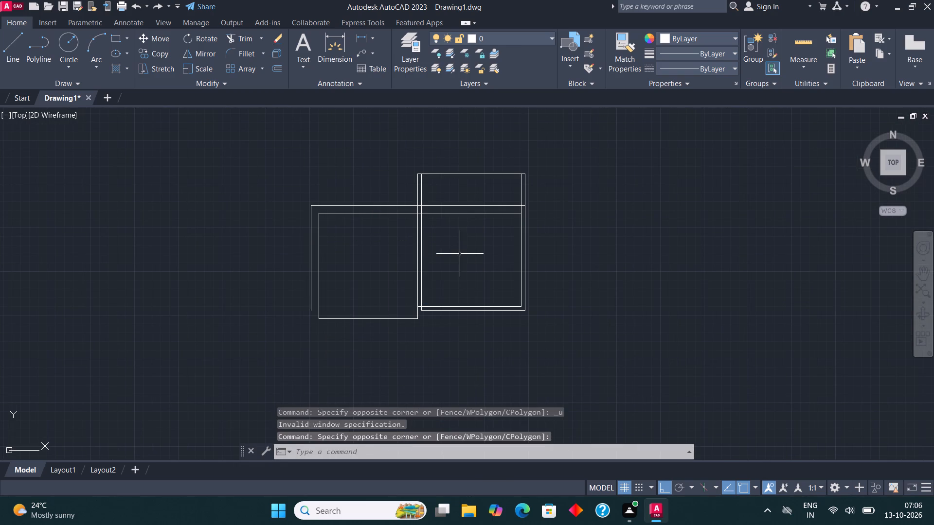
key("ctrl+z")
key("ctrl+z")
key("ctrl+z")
Measure the height of the first room's inner left wall between its bottom and top inner corners with a dimension.
scroll(459, 261, "down", 3)
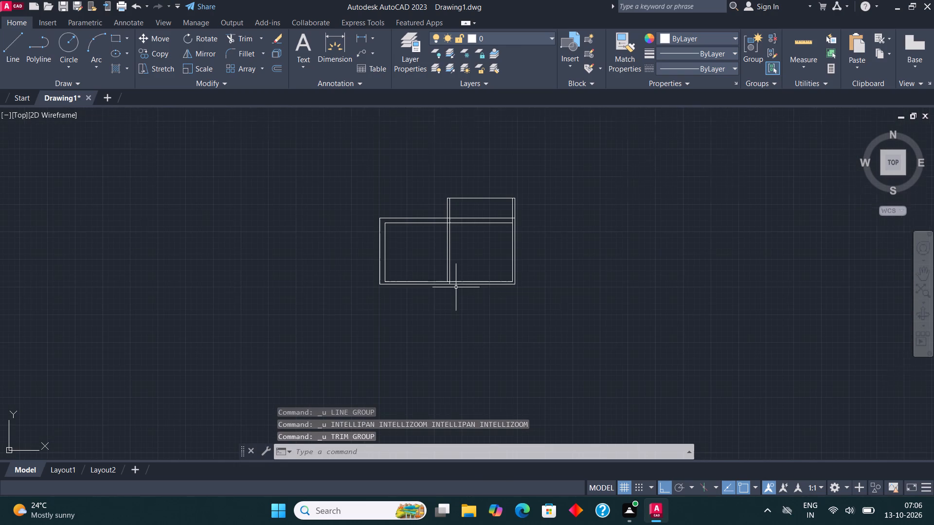
middle_click_drag(479, 250, 480, 294)
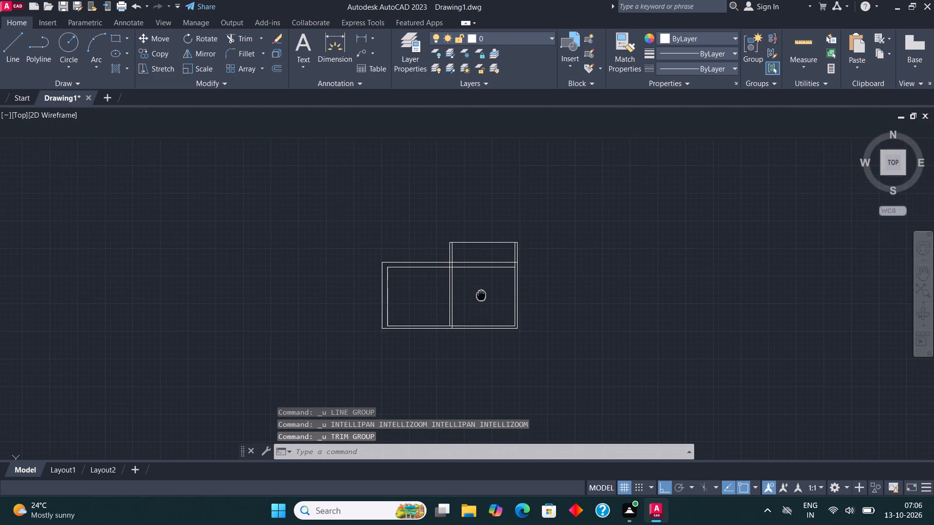
middle_click_drag(480, 294, 471, 299)
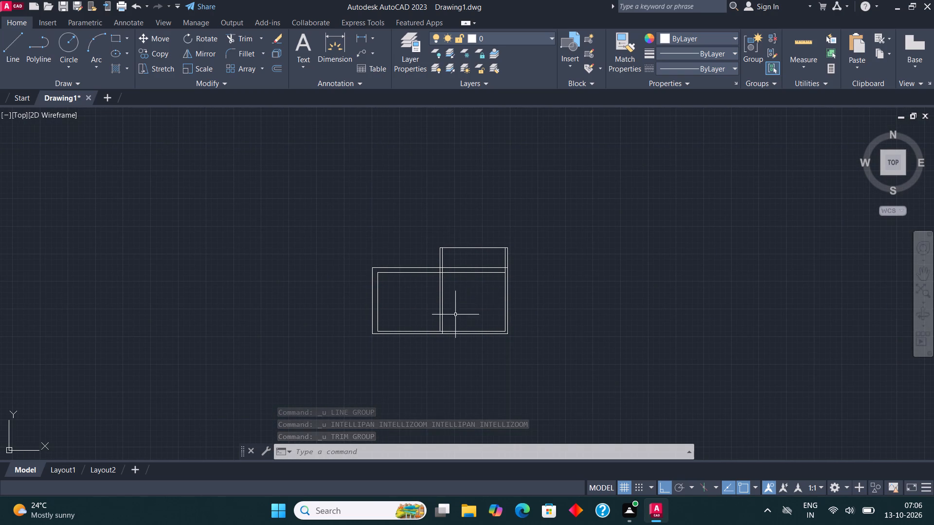
scroll(378, 316, "up", 1)
middle_click_drag(475, 282, 376, 280)
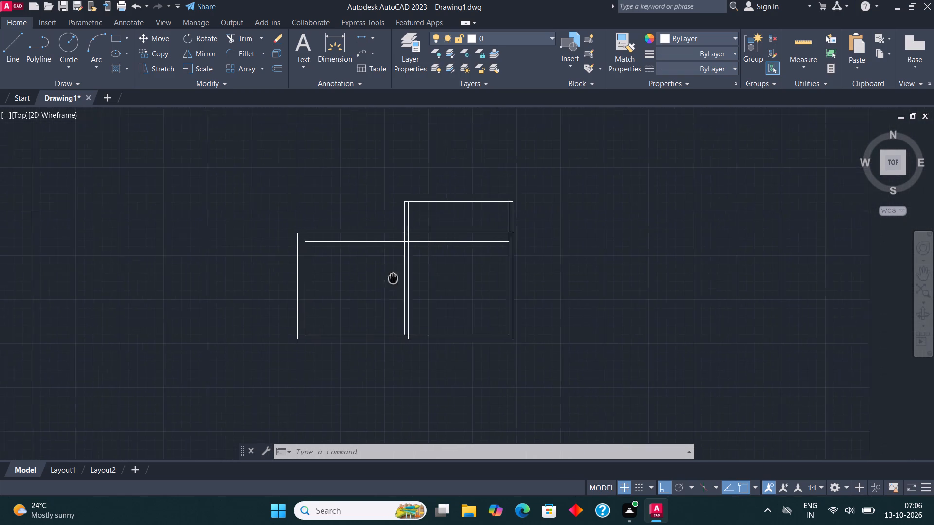
middle_click_drag(376, 280, 374, 280)
left_click(336, 44)
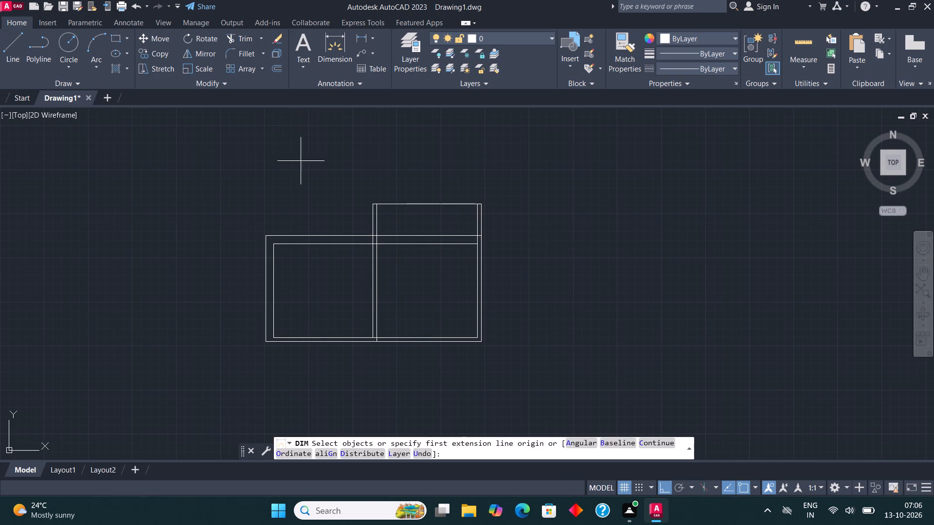
left_click(274, 339)
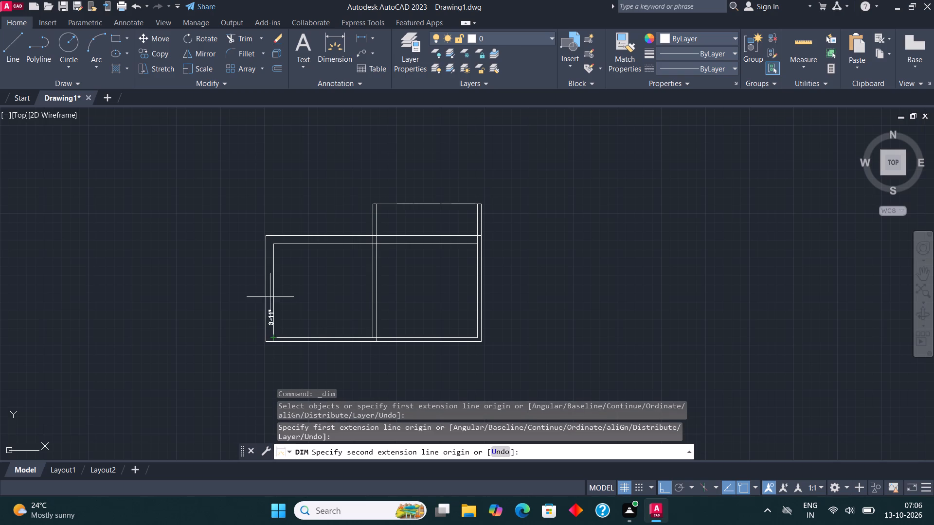
left_click(271, 244)
scroll(271, 244, "up", 1)
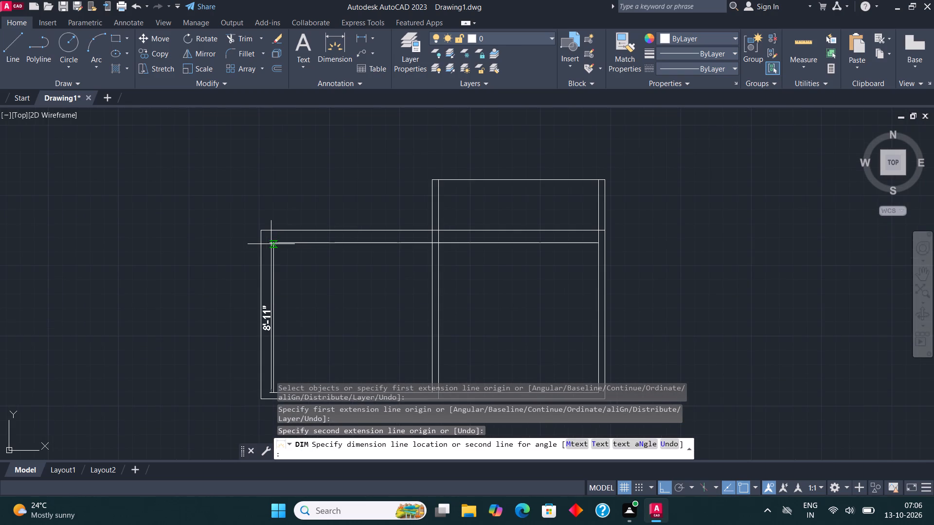
scroll(271, 244, "down", 1)
key("Escape")
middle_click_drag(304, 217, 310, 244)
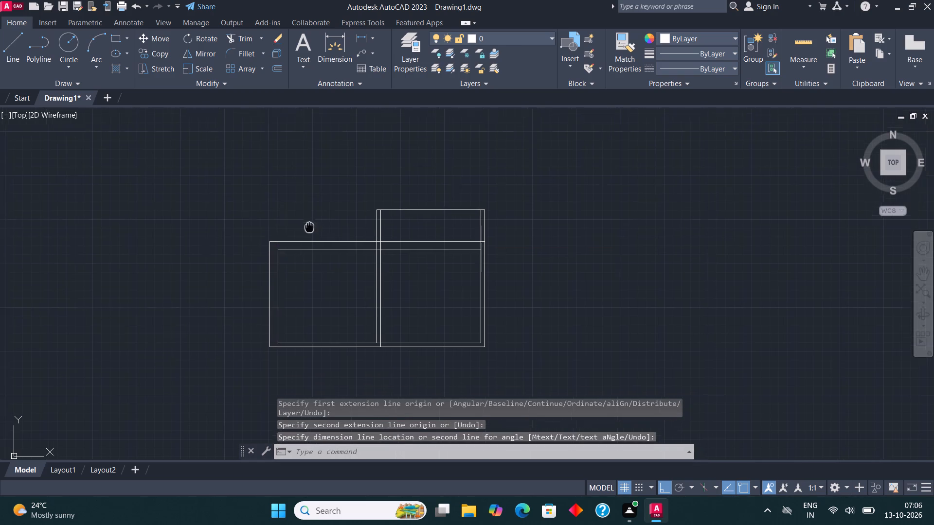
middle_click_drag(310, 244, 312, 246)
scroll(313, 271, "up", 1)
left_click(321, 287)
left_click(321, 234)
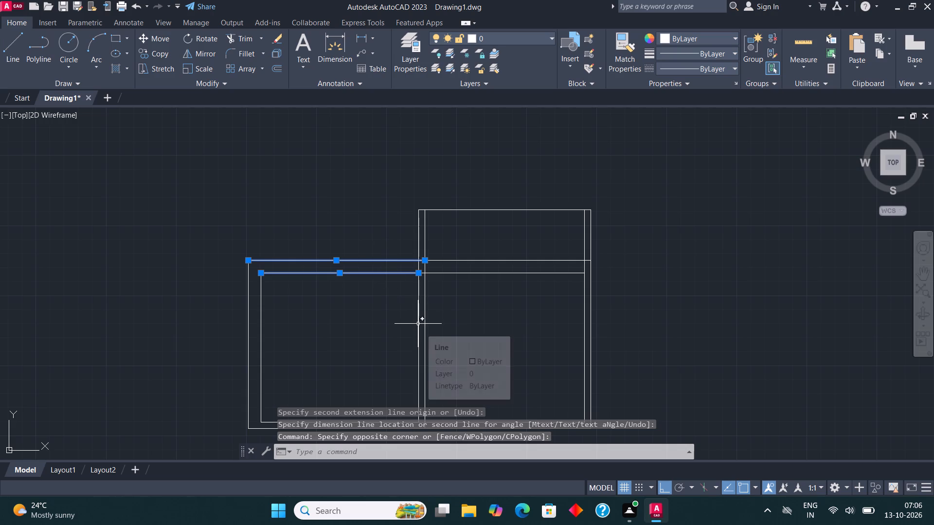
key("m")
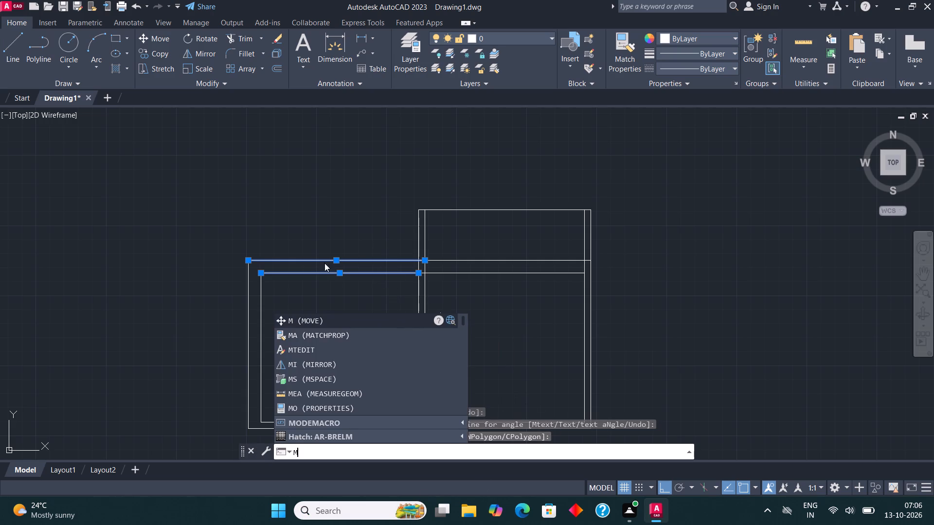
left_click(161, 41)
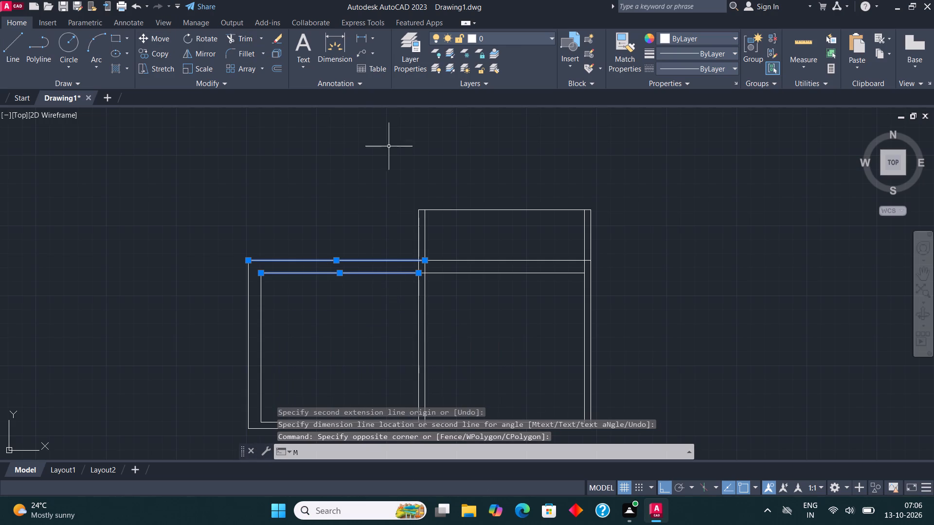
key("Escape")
Move the first room's two top wall lines straight up by 1'.
left_click(377, 285)
left_click(344, 225)
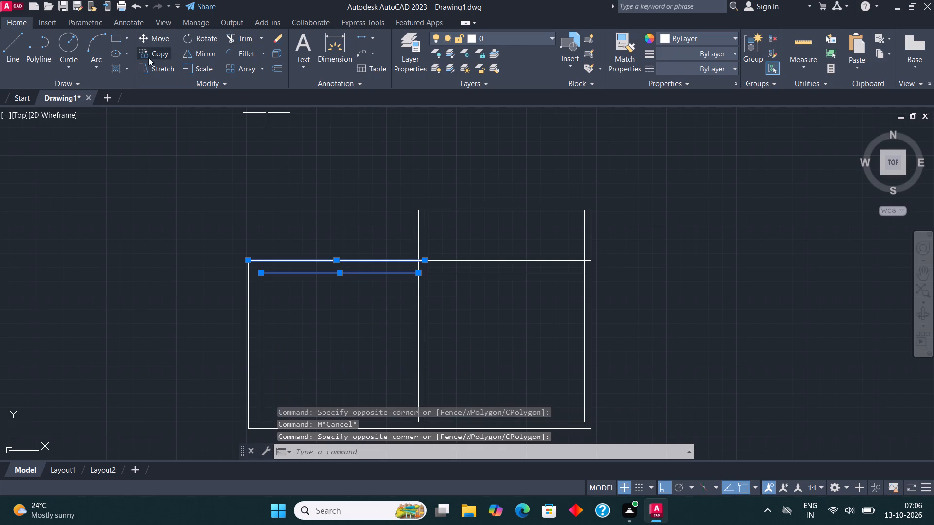
left_click(143, 37)
scroll(407, 285, "up", 3)
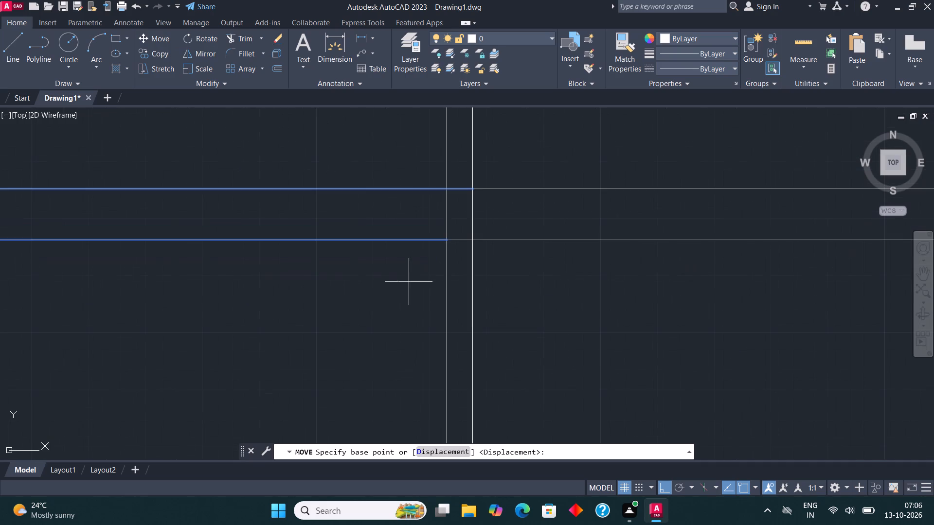
left_click(446, 238)
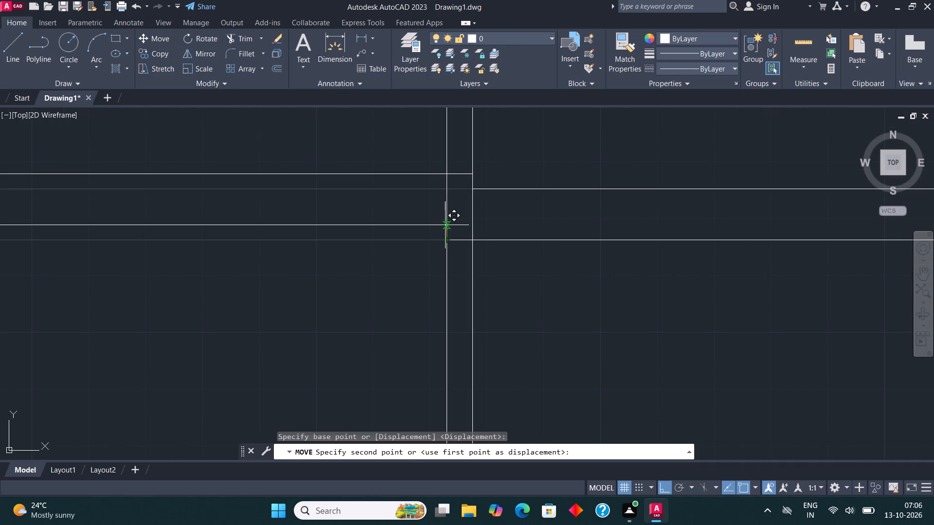
type("1'")
key("Return")
key("Escape")
scroll(445, 225, "down", 3)
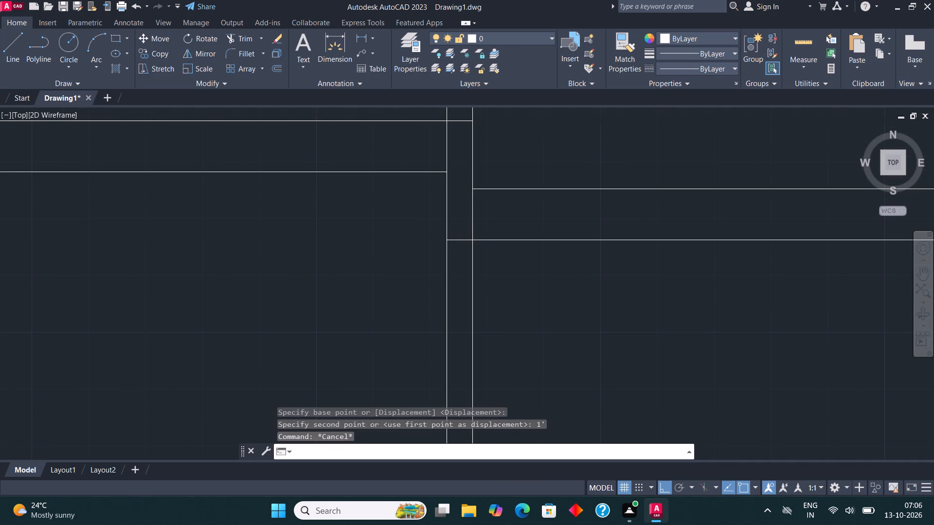
Fillet the first room's inner and outer left wall lines to the raised top wall lines, closing both top-left corners.
middle_click_drag(462, 226, 496, 243)
scroll(418, 214, "down", 1)
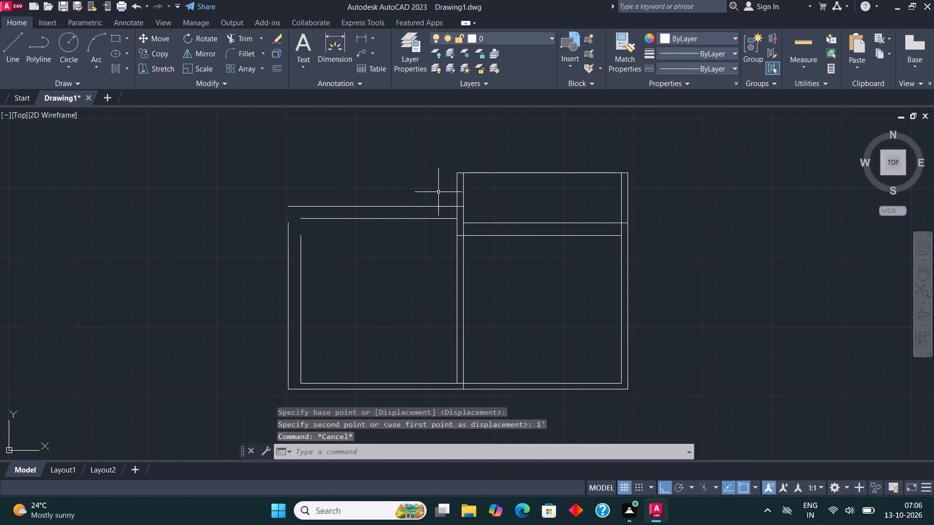
left_click(241, 50)
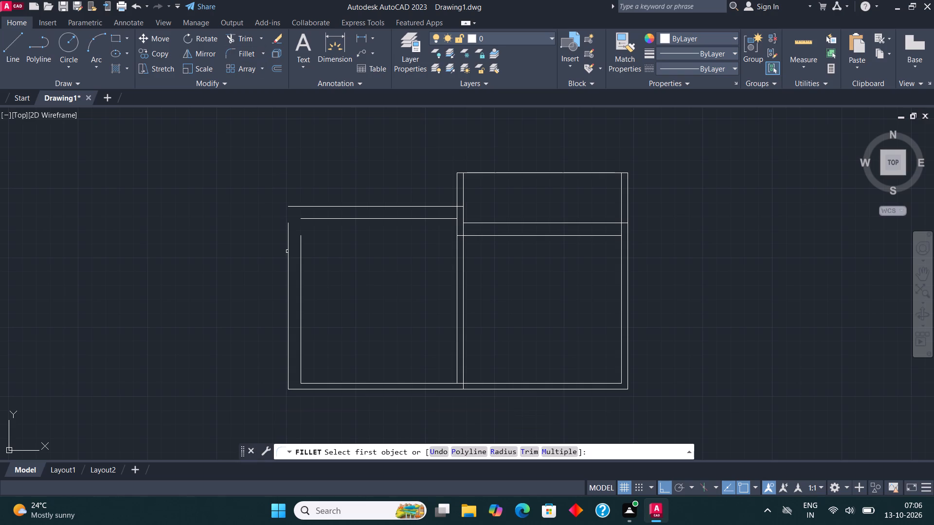
left_click(302, 260)
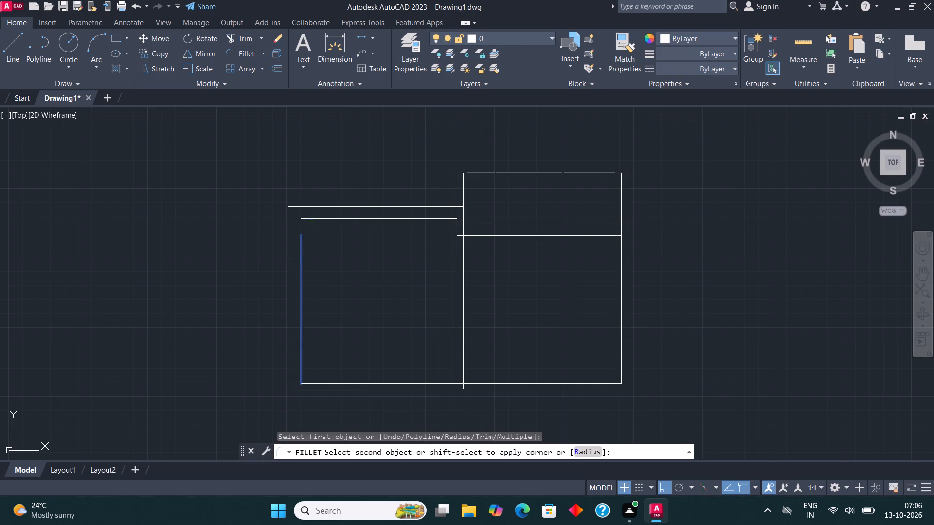
left_click(314, 220)
left_click(245, 54)
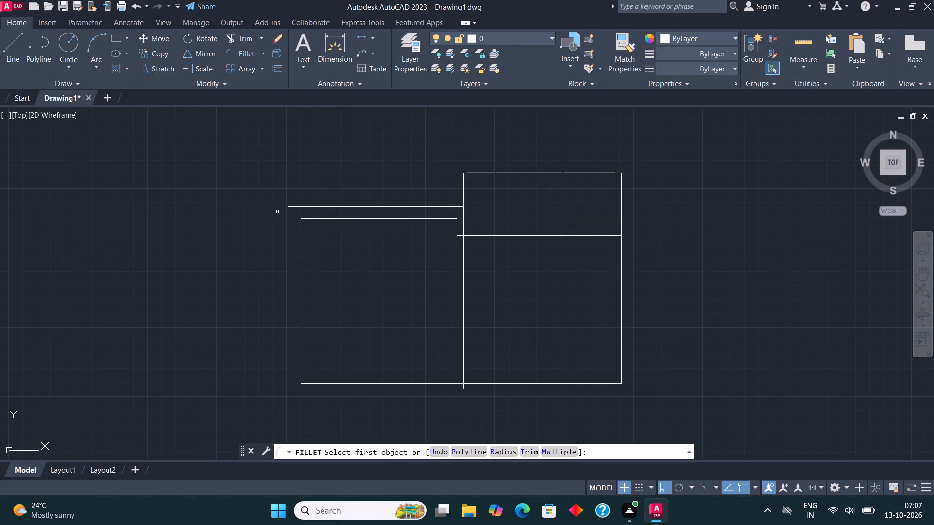
left_click(289, 235)
left_click(293, 207)
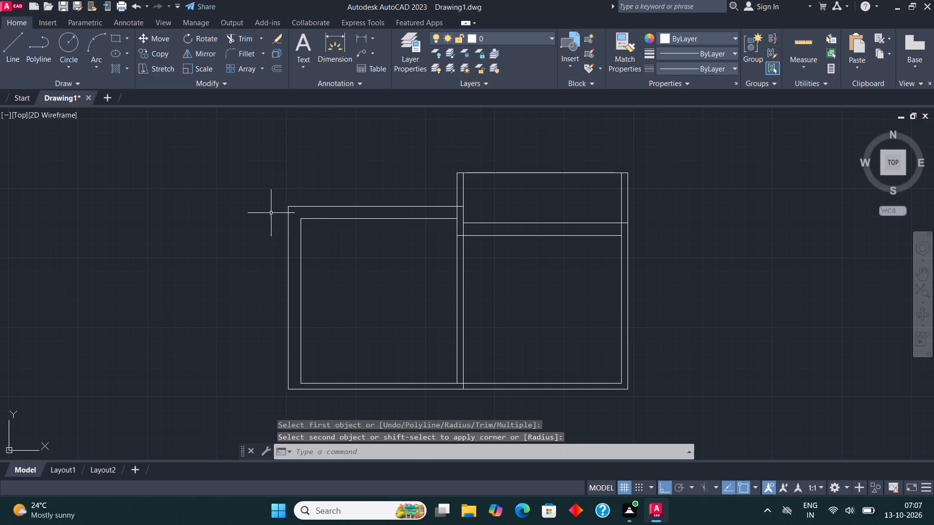
Draw a line from the first room's inner top-right corner across to the second room's outer right wall, continuing 4' right, 6'8" down and 4' back left.
scroll(270, 215, "down", 3)
middle_click_drag(380, 213, 422, 211)
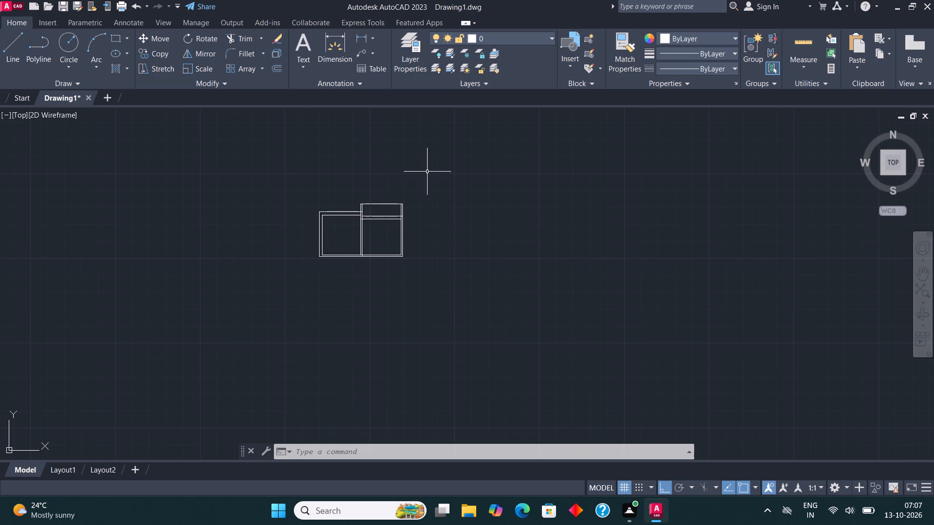
left_click(13, 46)
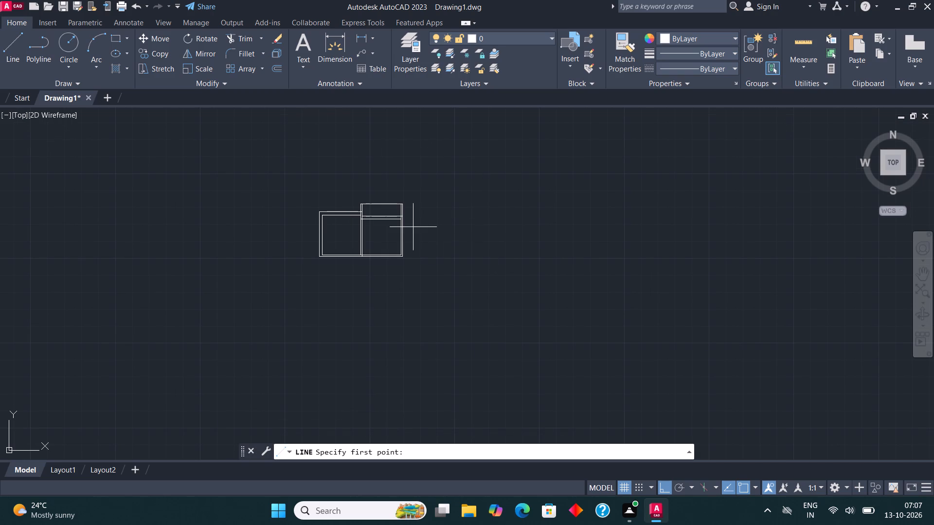
scroll(413, 227, "up", 3)
left_click(190, 179)
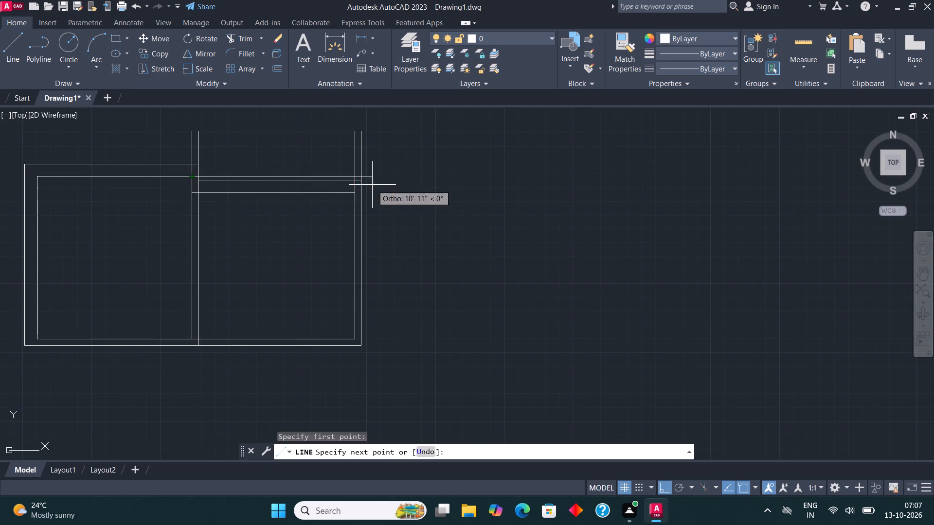
scroll(363, 175, "up", 4)
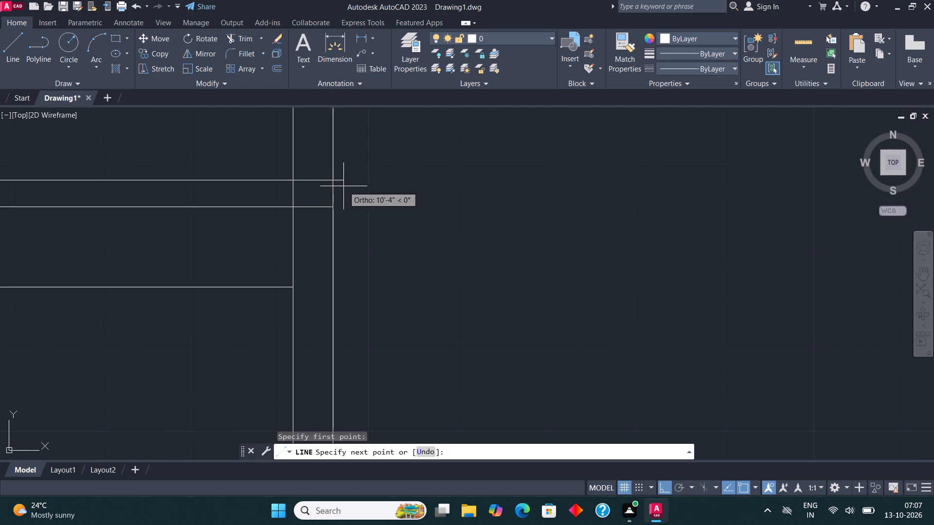
left_click(329, 183)
scroll(329, 183, "down", 3)
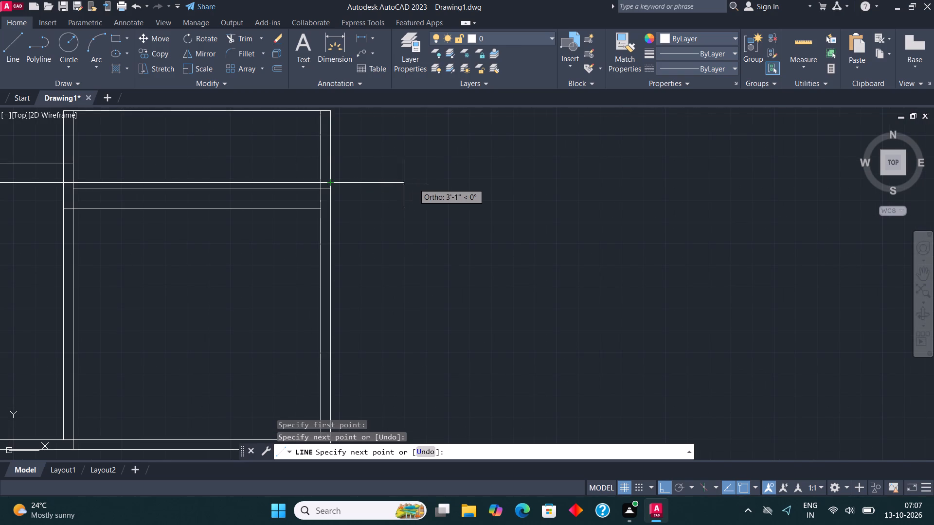
type("4'")
key("Return")
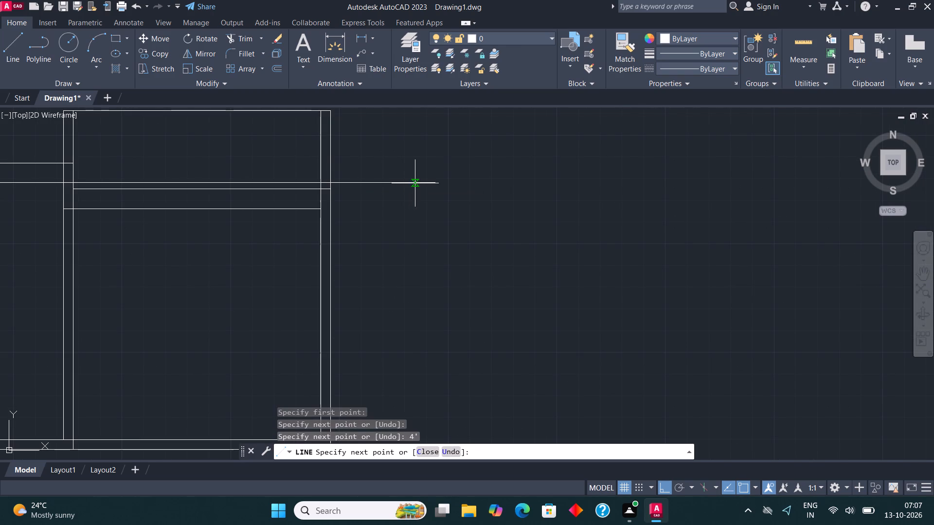
type("6'8")
key("shift+quotedbl")
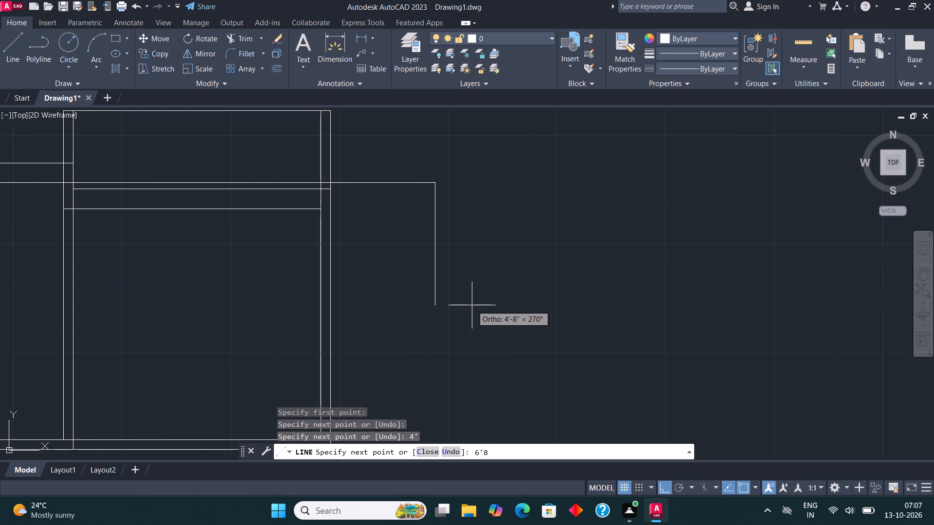
key("Return")
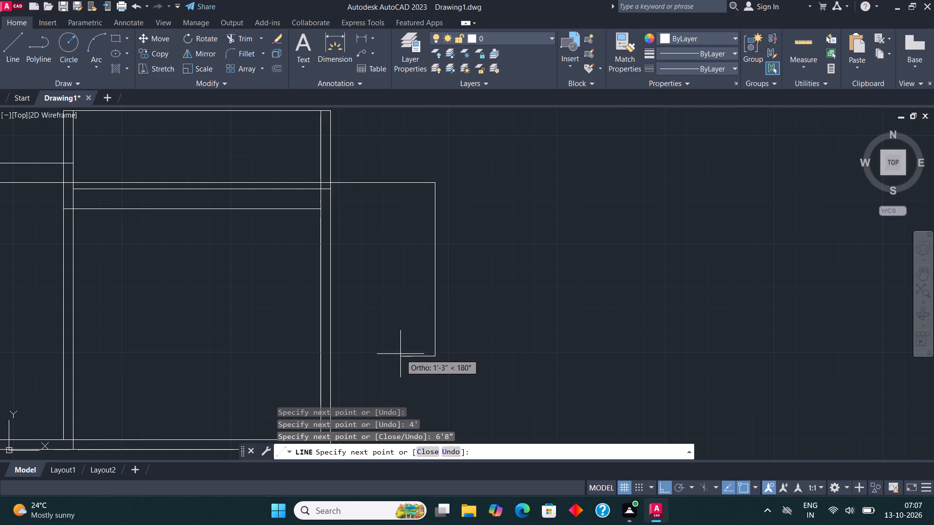
type("4'")
key("Return")
key("Escape")
Trim the new line across the second room and the leftover line pieces inside its right wall and the dividing wall.
scroll(402, 350, "down", 2)
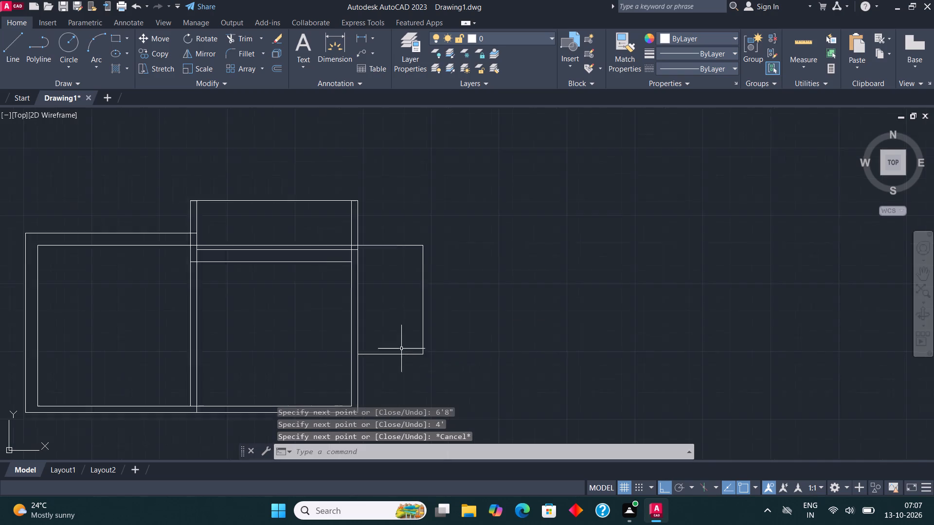
scroll(403, 330, "down", 2)
middle_click_drag(405, 312, 441, 301)
scroll(418, 300, "up", 4)
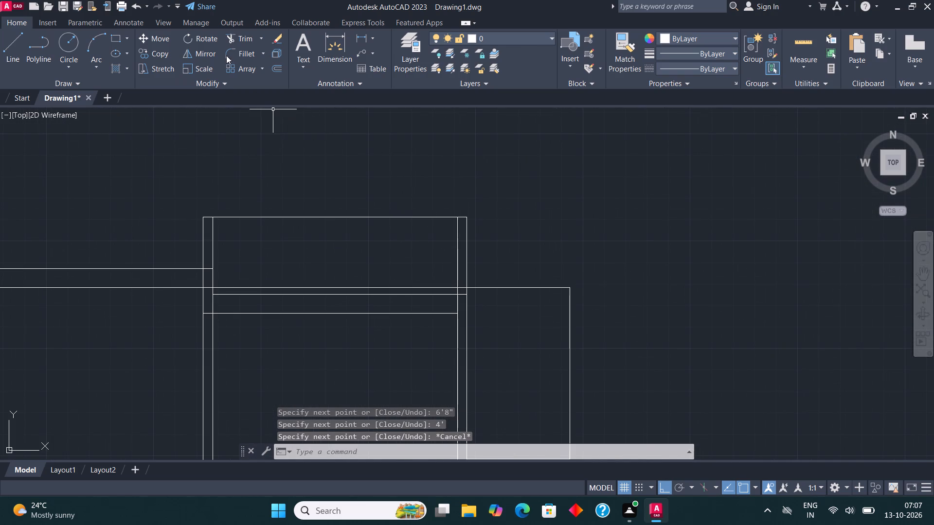
left_click(244, 35)
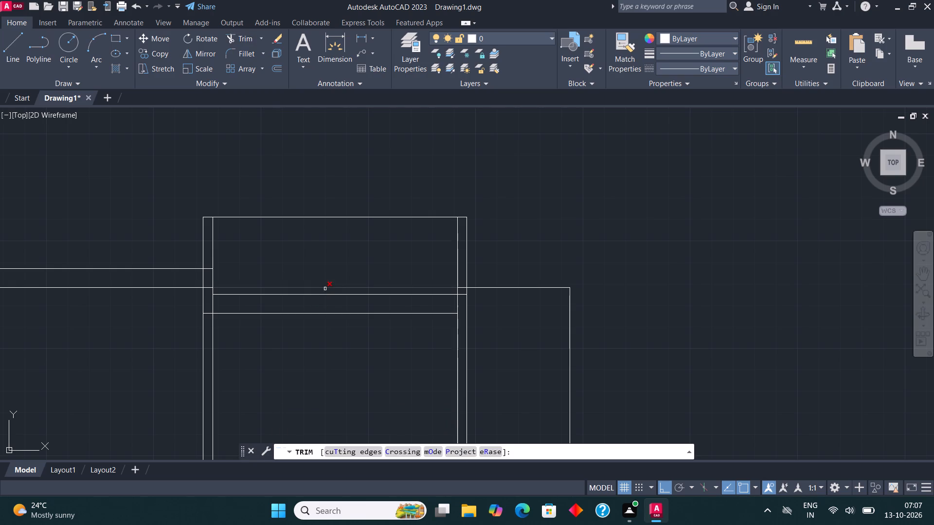
left_click(326, 286)
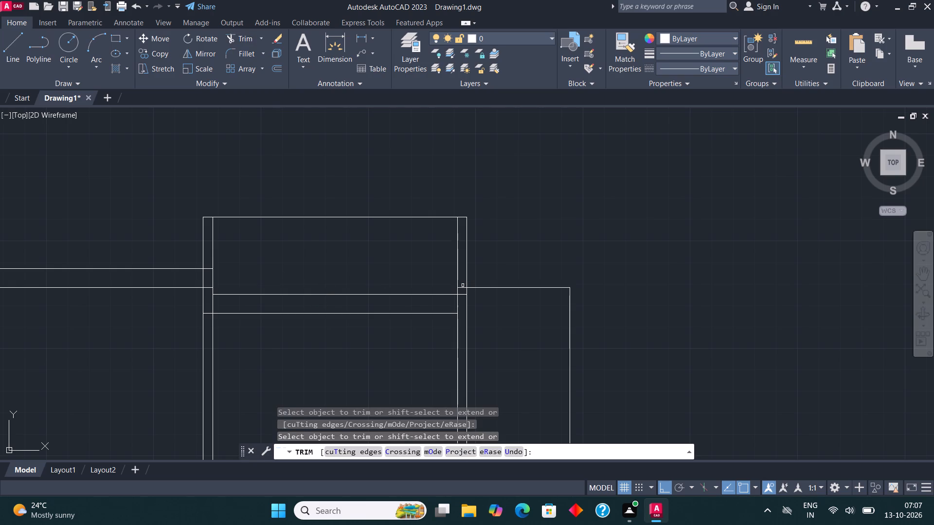
left_click(463, 285)
left_click(461, 304)
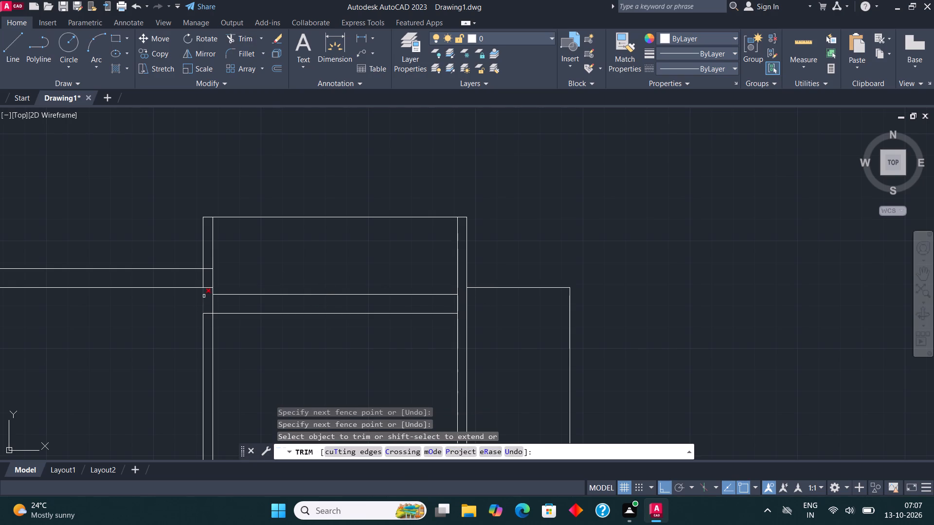
left_click(207, 319)
left_click(208, 253)
scroll(316, 169, "down", 2)
key("Escape")
Offset the small side space's bottom, right and top lines 4.5" outward to form its walls.
middle_click_drag(323, 175, 405, 190)
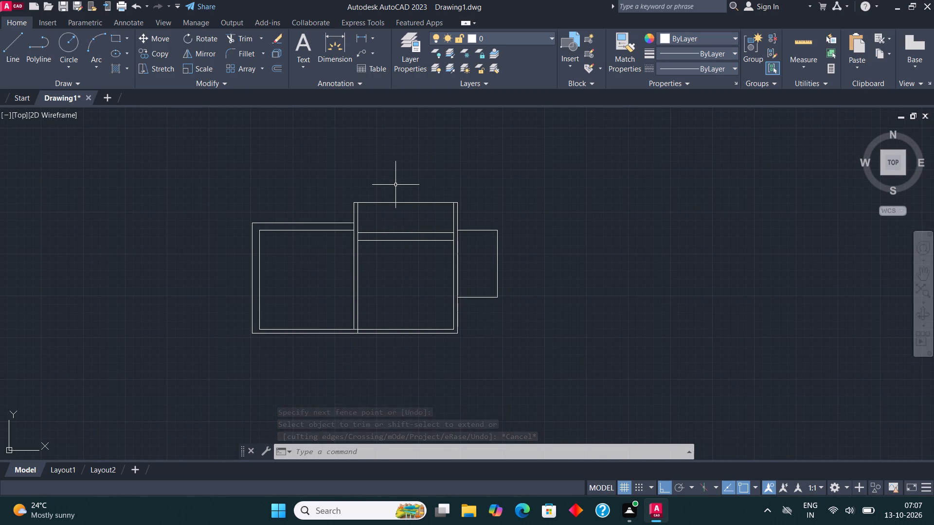
left_click(526, 322)
left_click(476, 194)
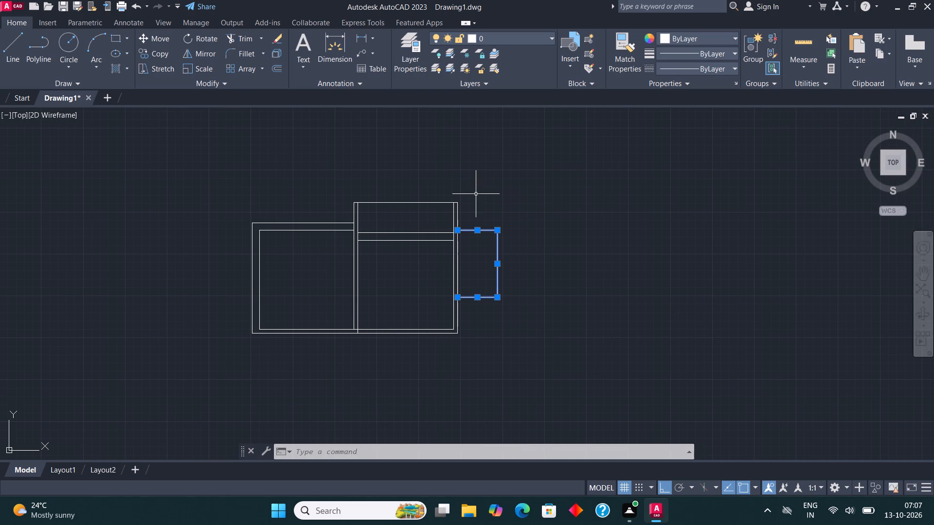
left_click(278, 63)
left_click(479, 299)
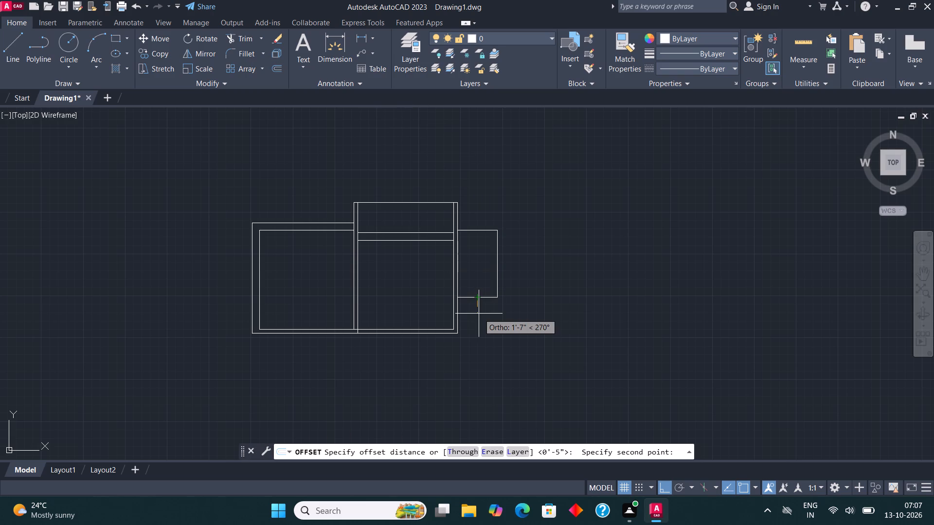
type("4.5\"")
key("Return")
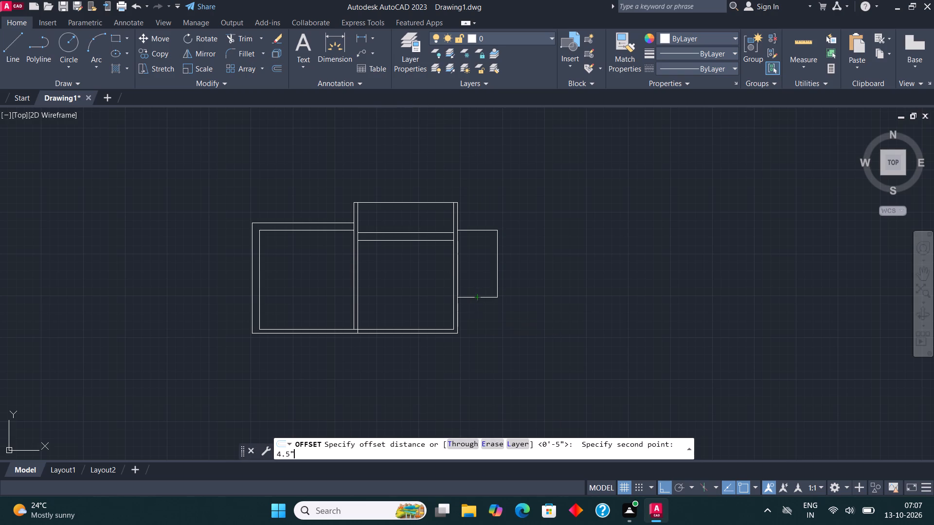
scroll(479, 275, "up", 1)
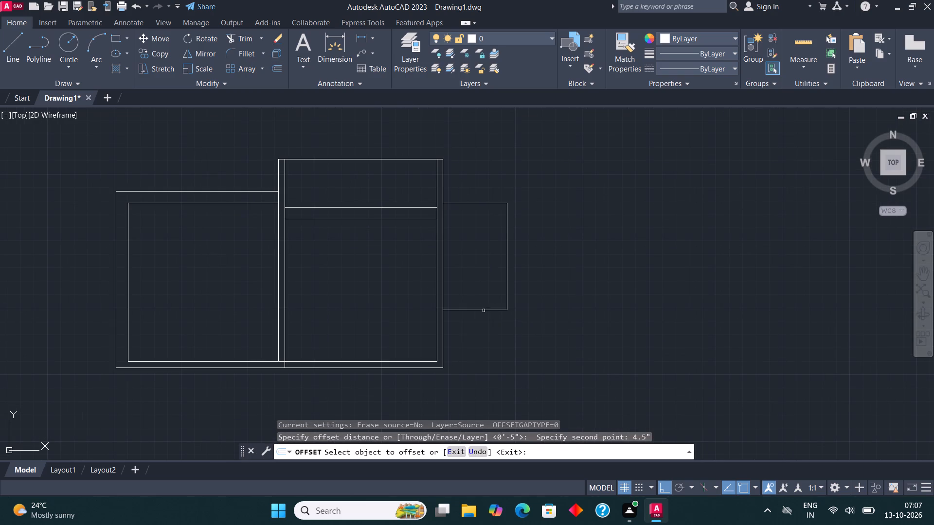
left_click(484, 311)
left_click(485, 336)
left_click(505, 243)
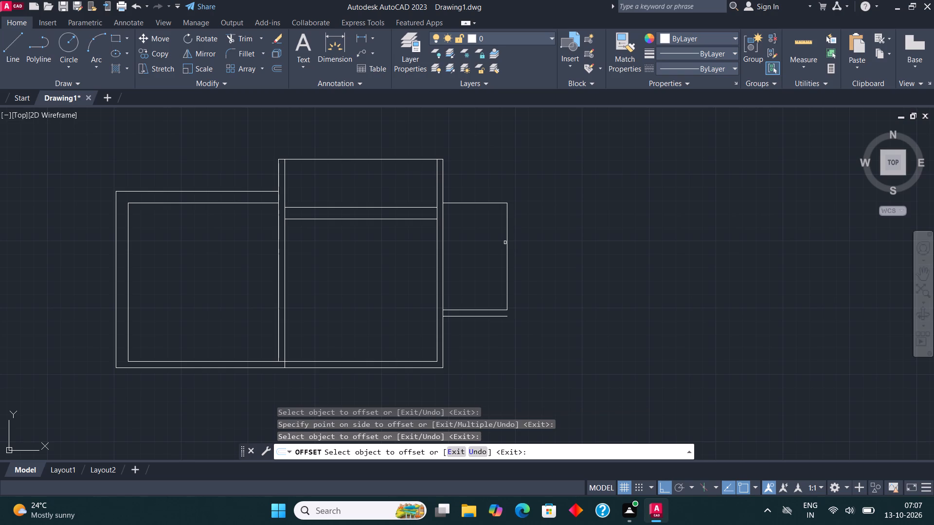
left_click(507, 244)
left_click(560, 235)
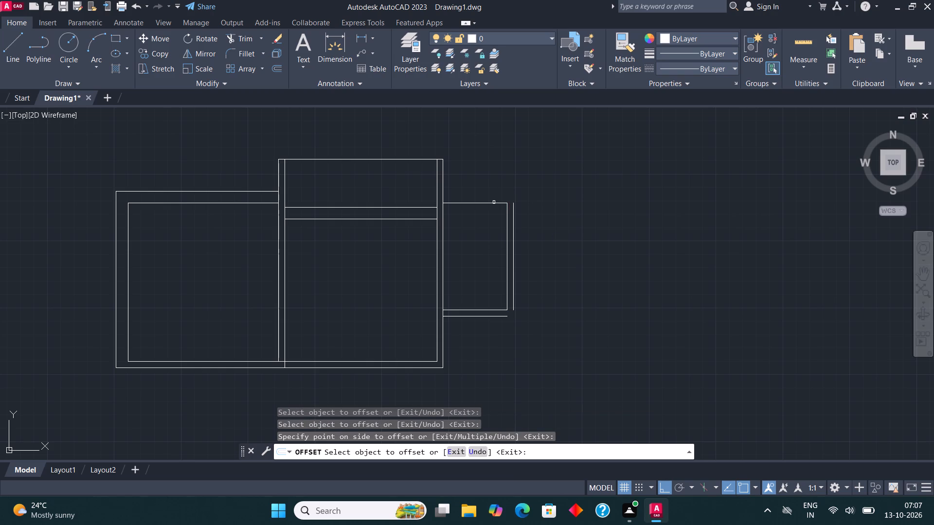
left_click(494, 202)
left_click(495, 175)
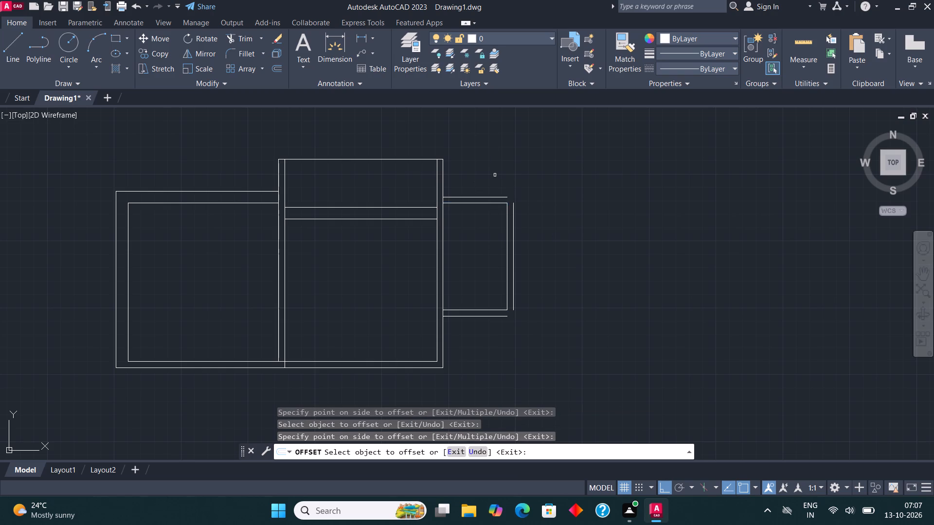
key("Escape")
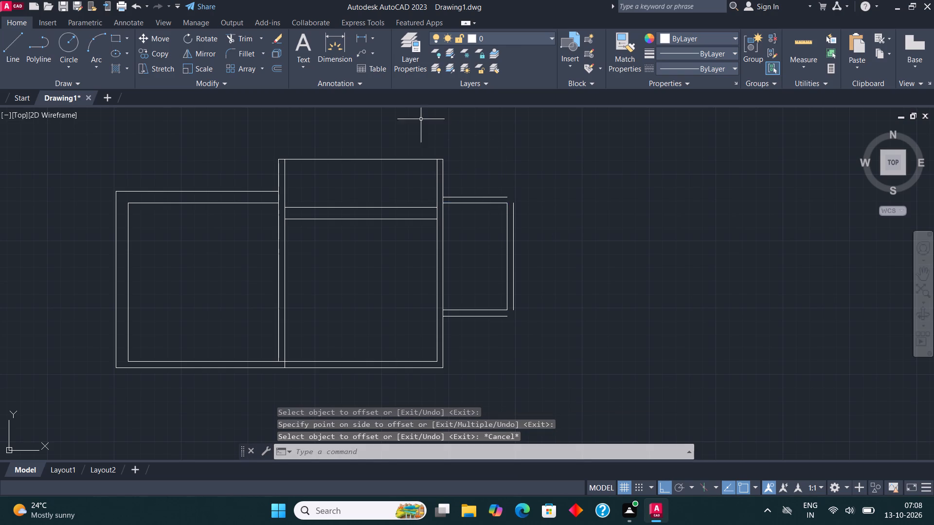
Fillet the small side space's outer wall lines to close its bottom-right and top-right corners.
left_click(241, 52)
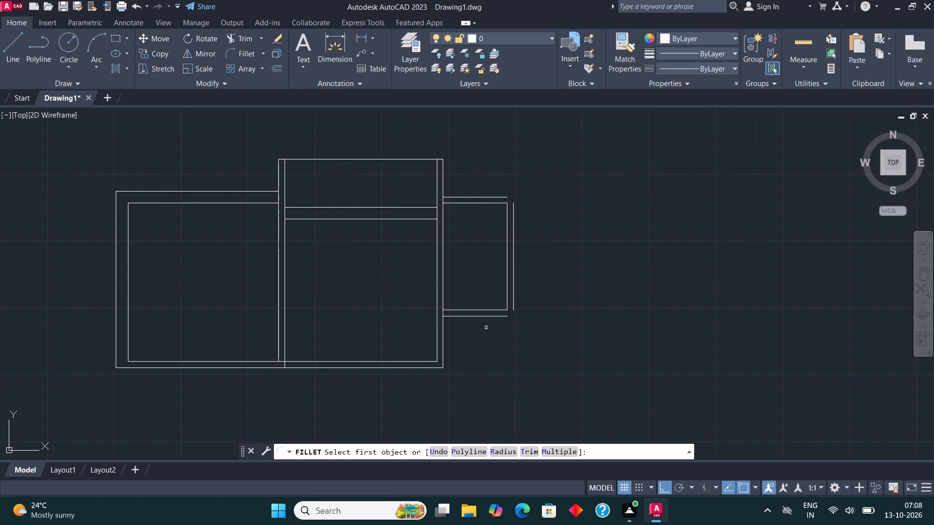
left_click(486, 317)
left_click(513, 303)
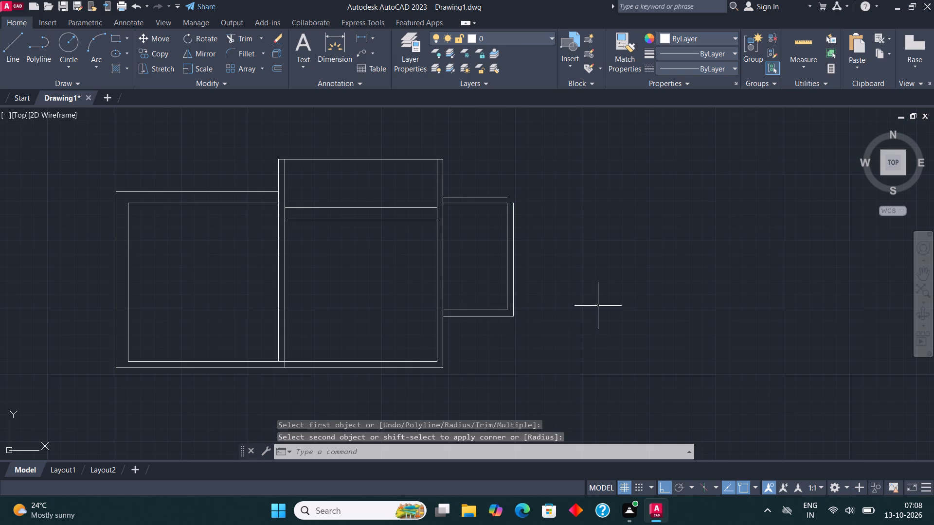
left_click(237, 54)
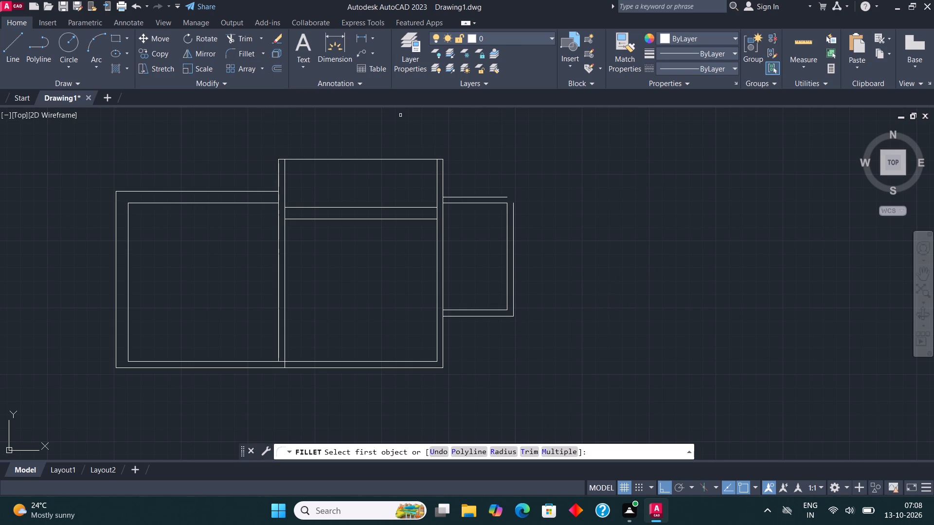
left_click(487, 197)
left_click(513, 215)
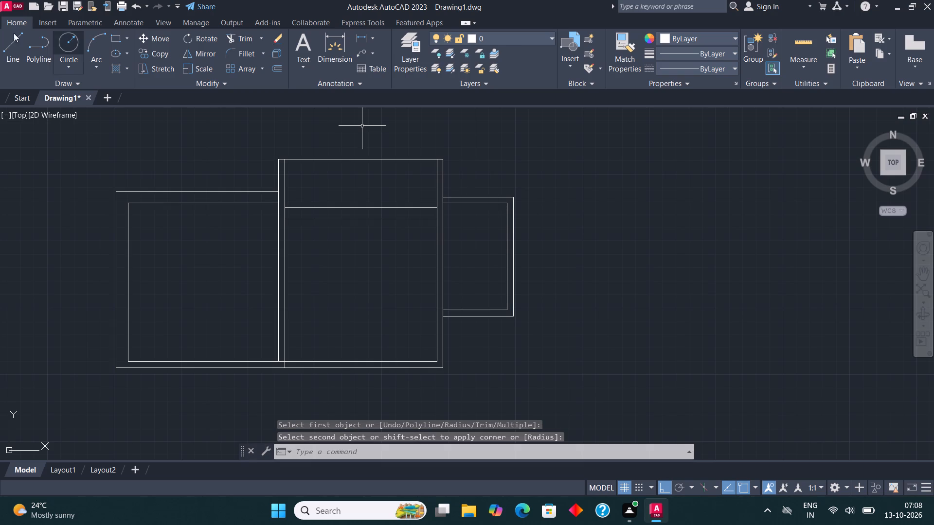
Draw a line from the side space's outer top-right corner up to the top wall level and back to the neighbouring space's outer top-right corner.
left_click(7, 47)
middle_click_drag(267, 165, 199, 216)
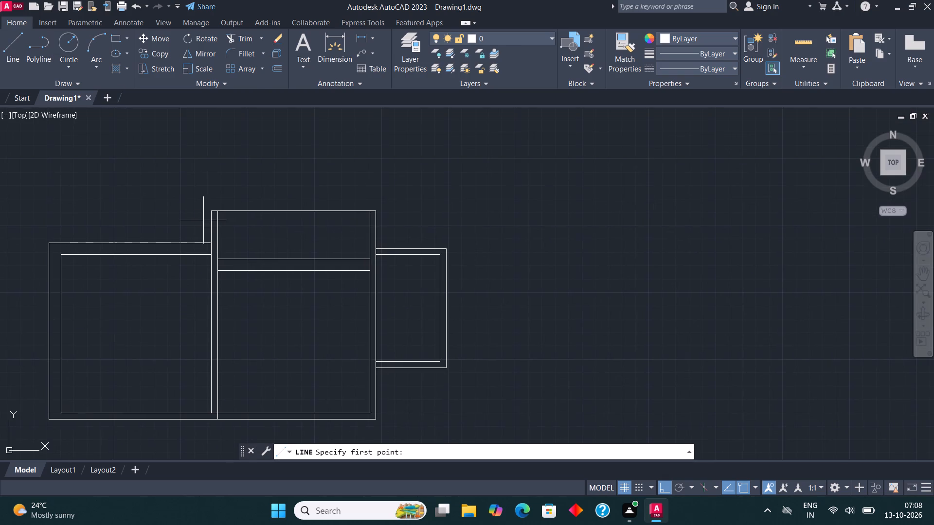
scroll(453, 226, "up", 1)
left_click(441, 264)
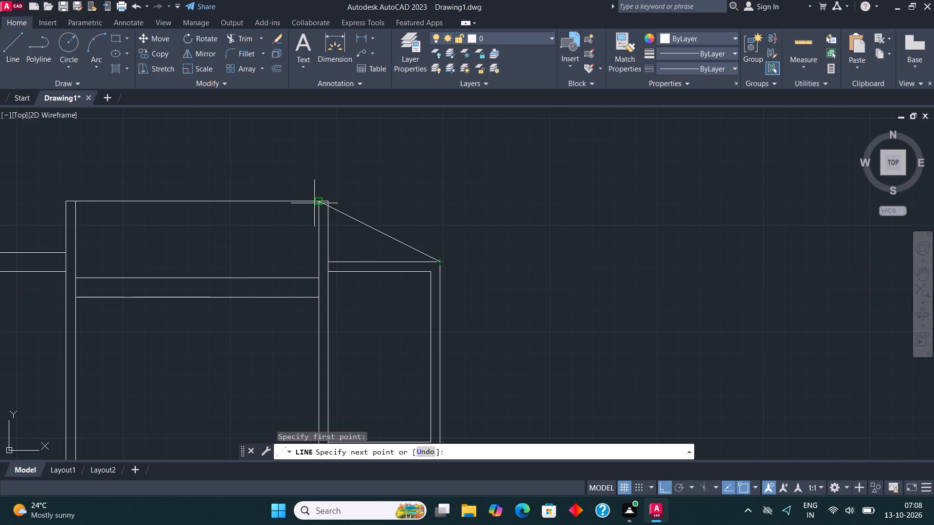
left_click(426, 203)
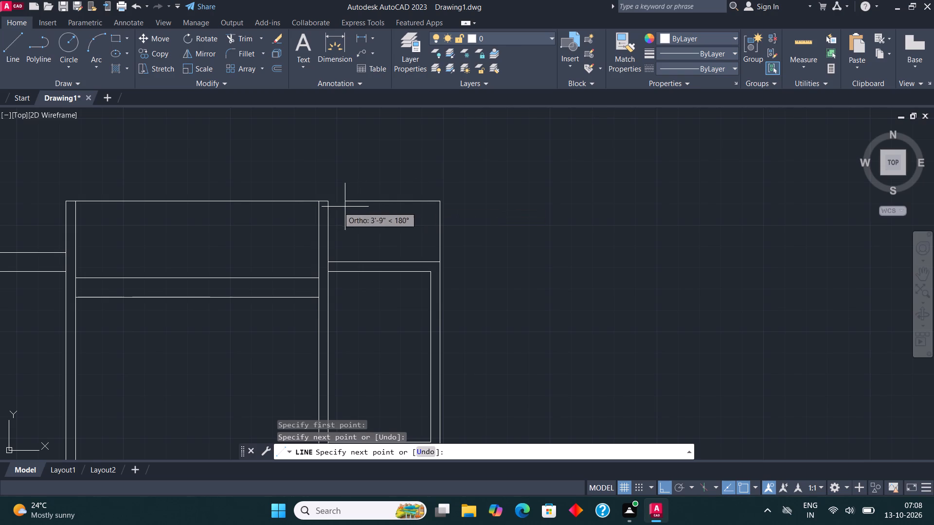
left_click(332, 205)
key("Escape")
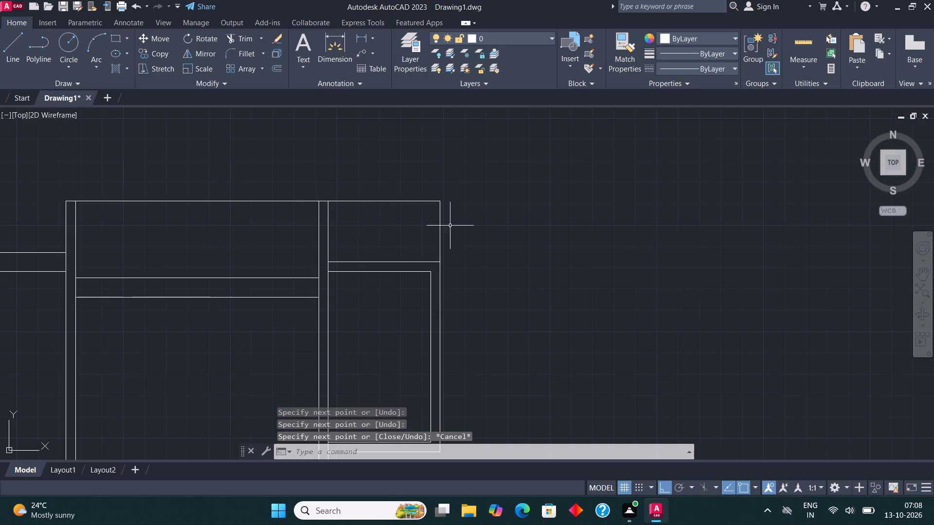
Offset the two new lines above the side space 4.5" inward to form its top and right walls.
left_click(470, 245)
left_click(409, 186)
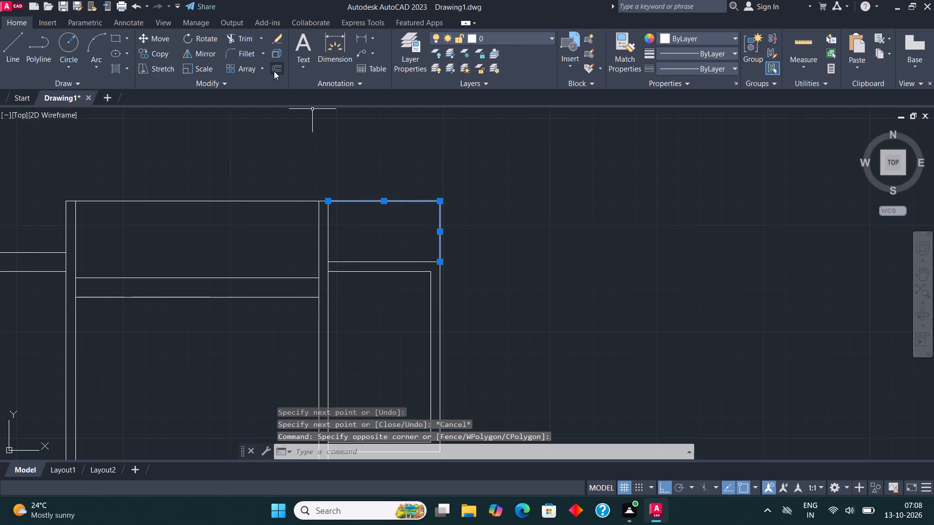
left_click(274, 71)
left_click(372, 198)
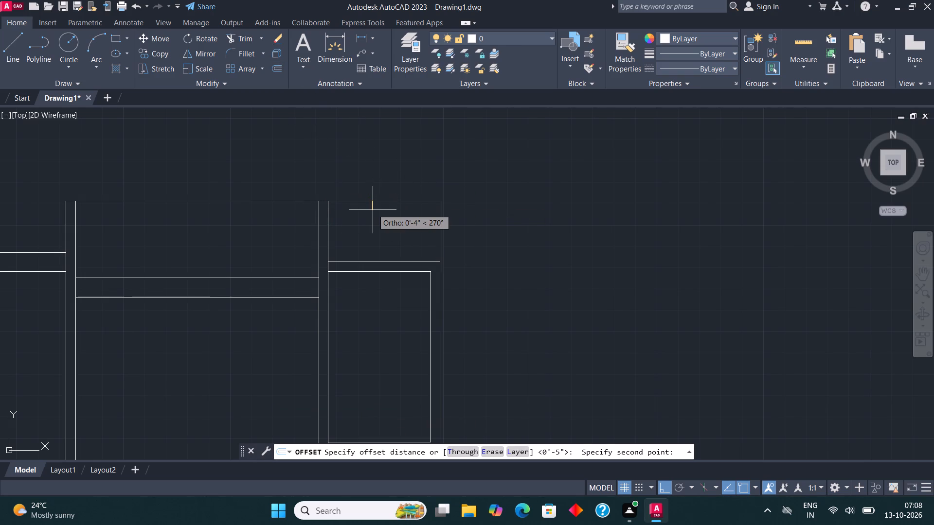
type("4.5\"")
key("Return")
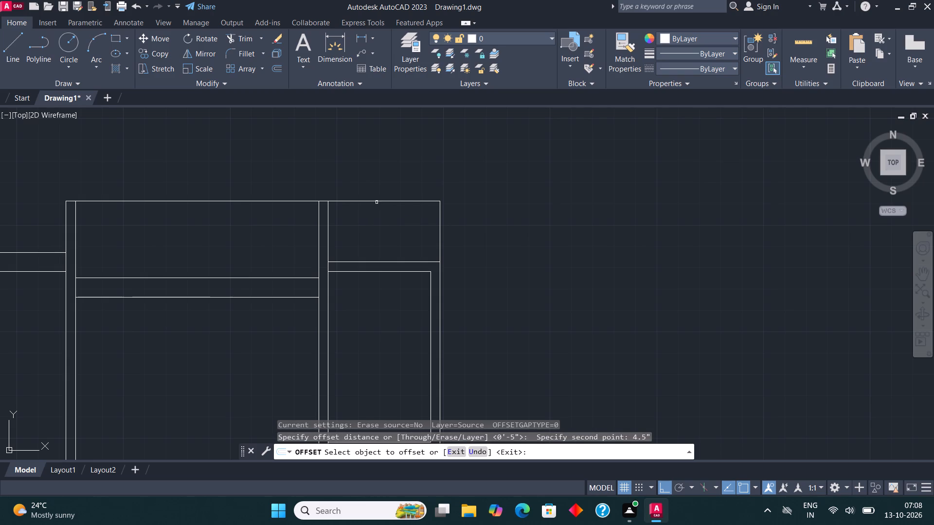
left_click(377, 202)
left_click(382, 220)
left_click(439, 237)
left_click(418, 220)
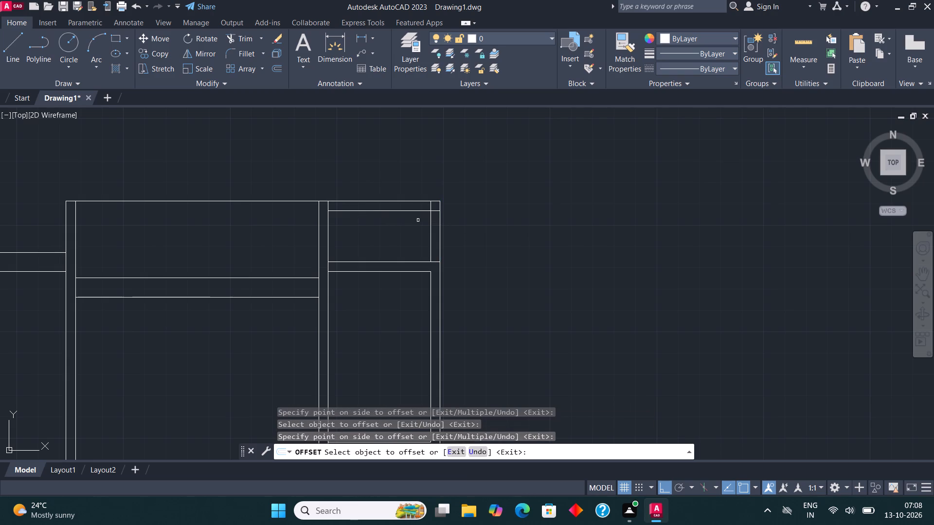
key("Escape")
Fillet the two new inner wall lines to close the inner top-right corner of the space above the side space.
left_click(242, 54)
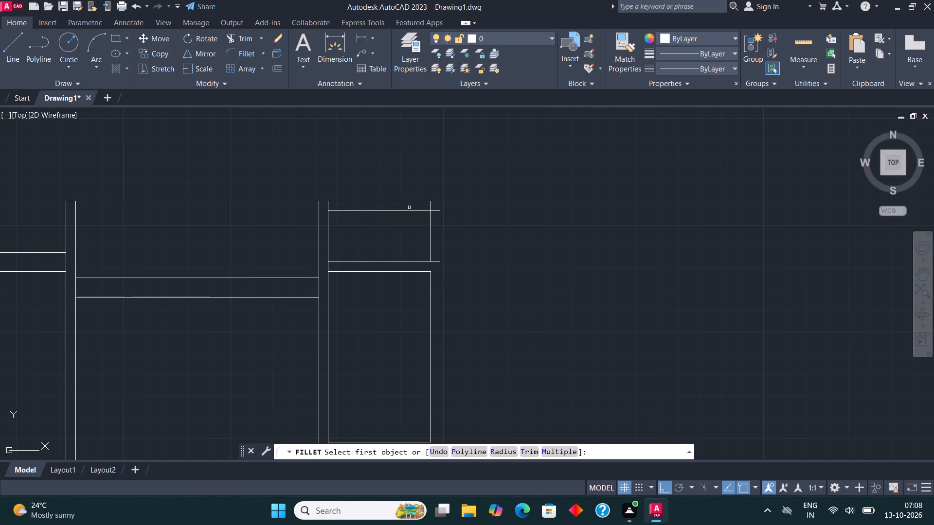
left_click(413, 210)
left_click(431, 226)
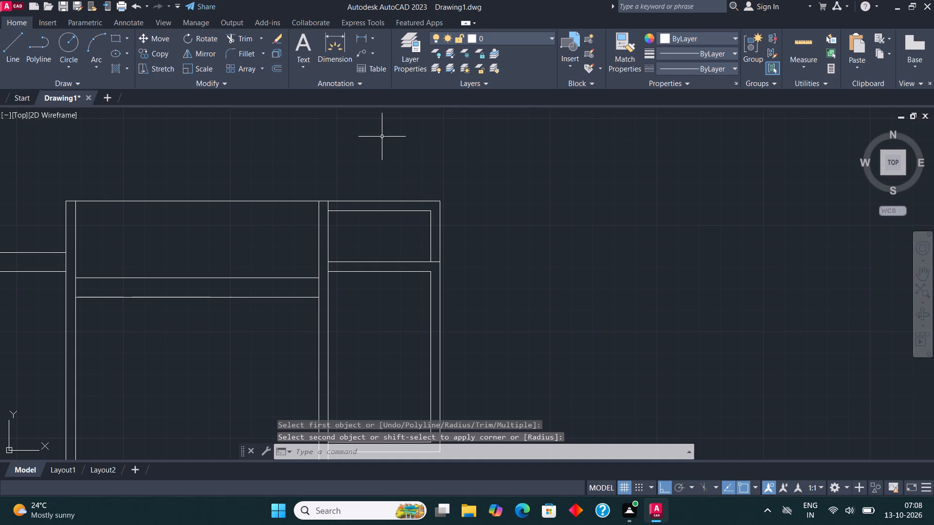
Trim the leftover wall line pieces at the upper small space's top-left corner and inside its right wall at the bottom.
left_click(239, 37)
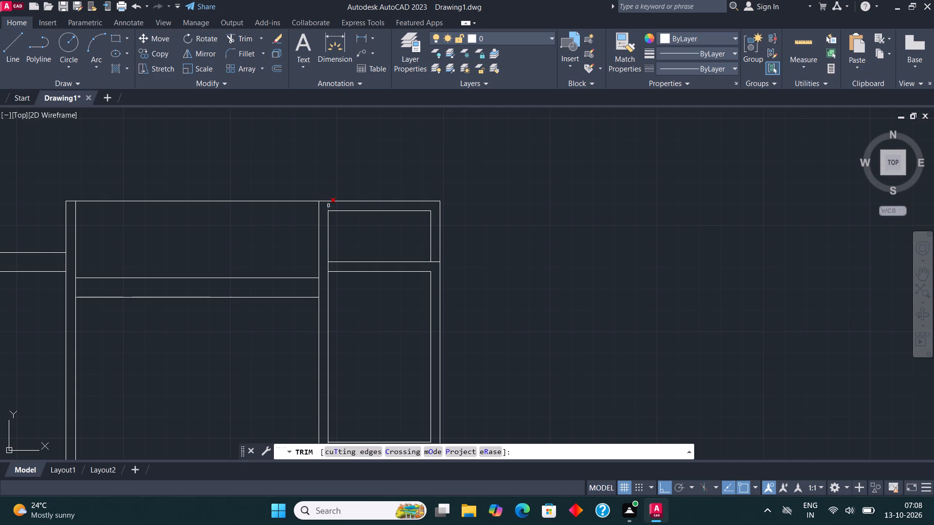
left_click(328, 206)
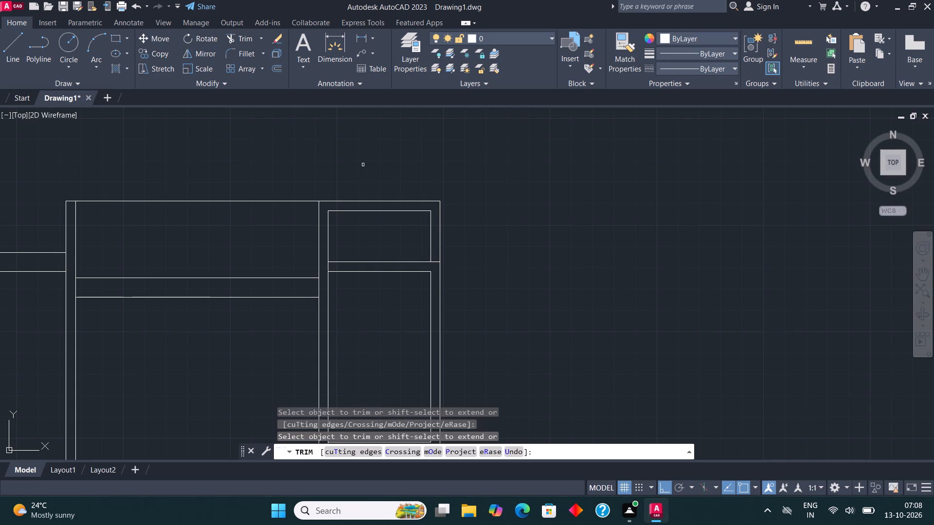
left_click(435, 263)
scroll(385, 171, "down", 4)
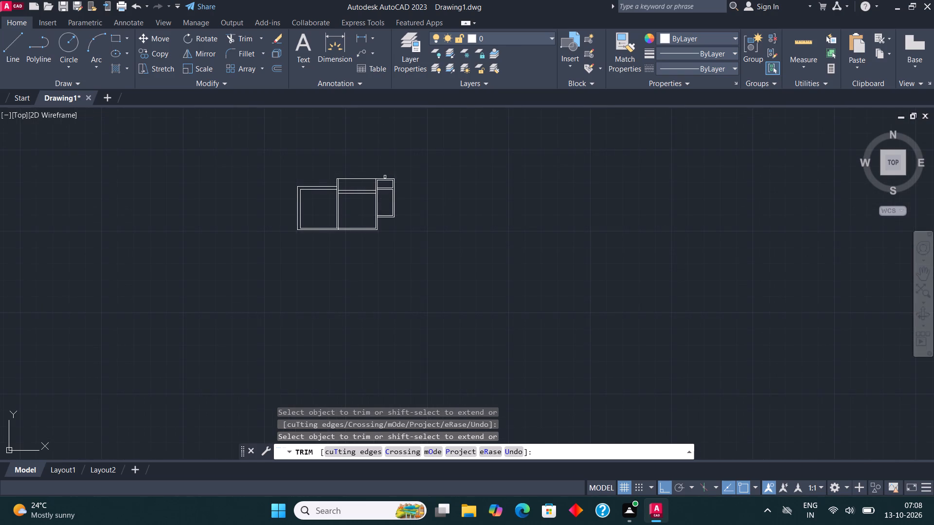
key("Escape")
middle_click_drag(384, 178, 445, 176)
scroll(445, 180, "up", 2)
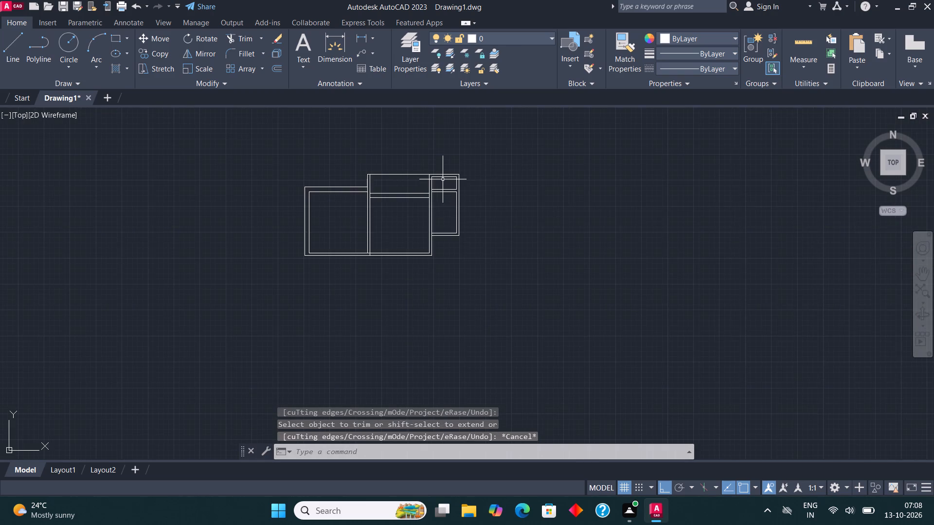
Draw a line from the side space's inner top-right corner across its right wall, continuing 10' right and 10' down.
left_click(16, 45)
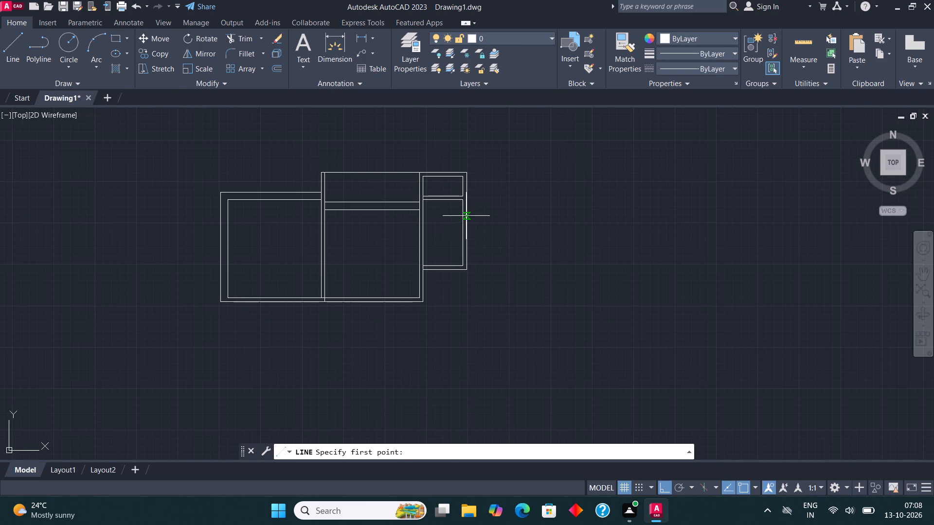
scroll(464, 198, "up", 3)
left_click(453, 201)
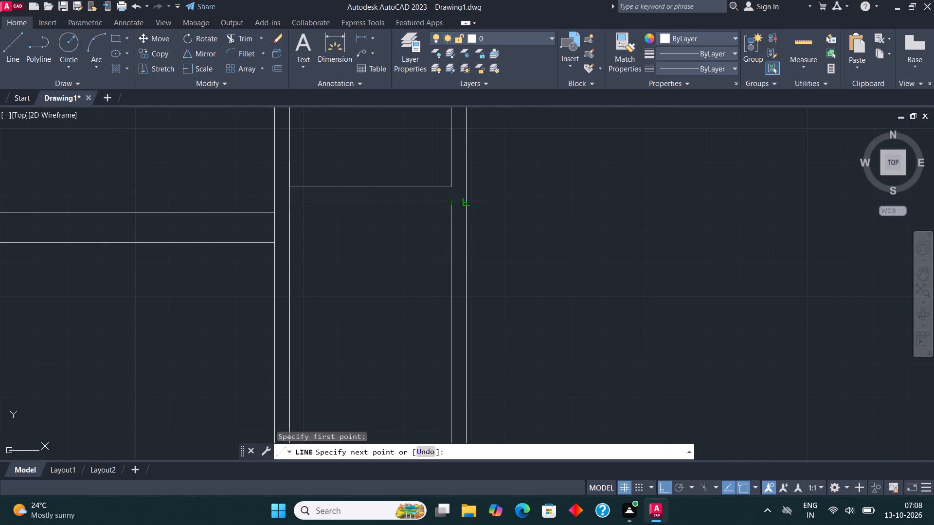
left_click(467, 200)
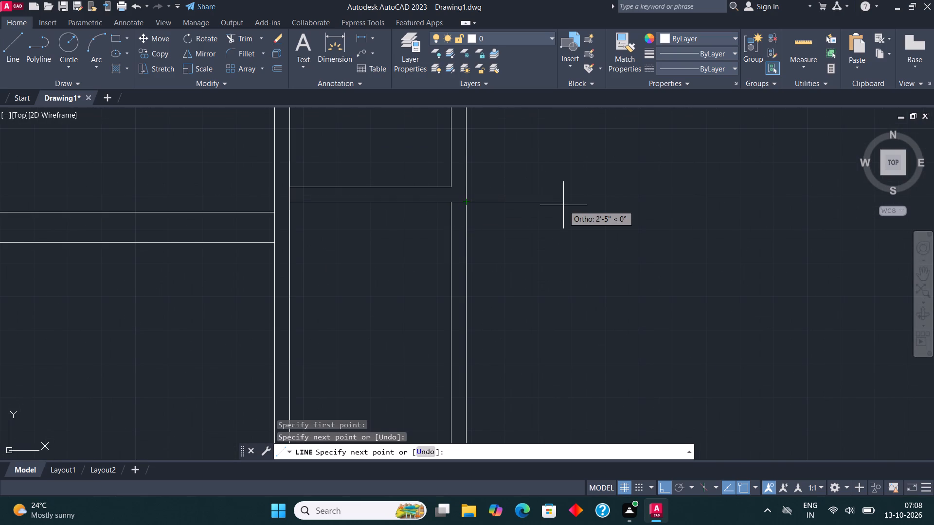
type("10'")
key("Return")
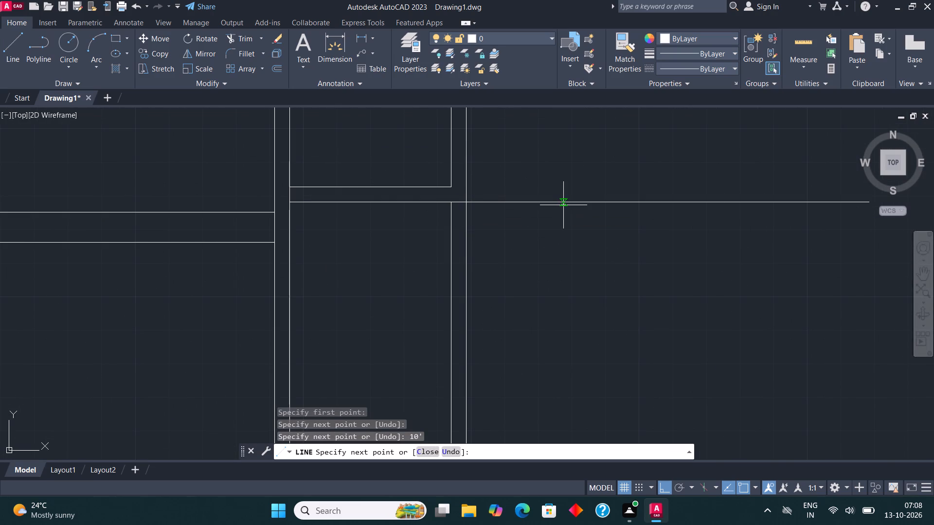
scroll(564, 207, "down", 2)
type("10'")
key("Return")
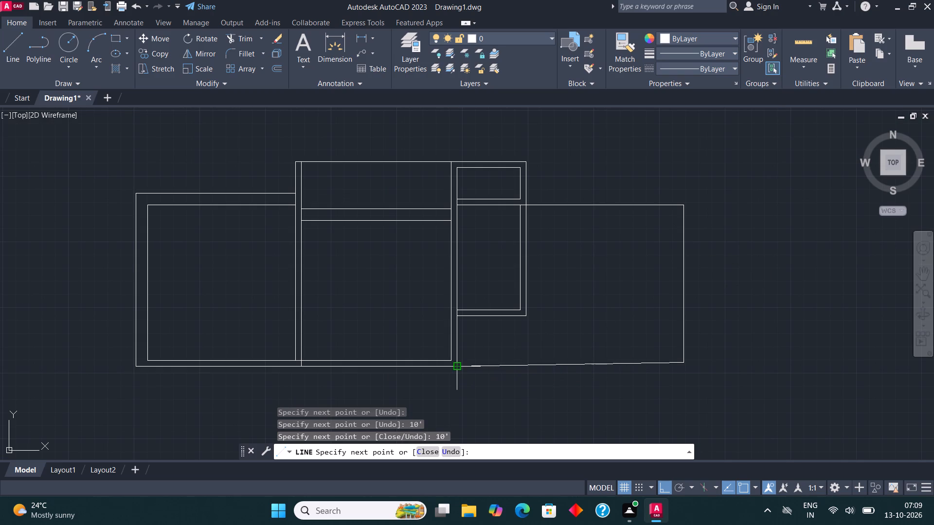
scroll(503, 320, "down", 1)
scroll(497, 338, "up", 2)
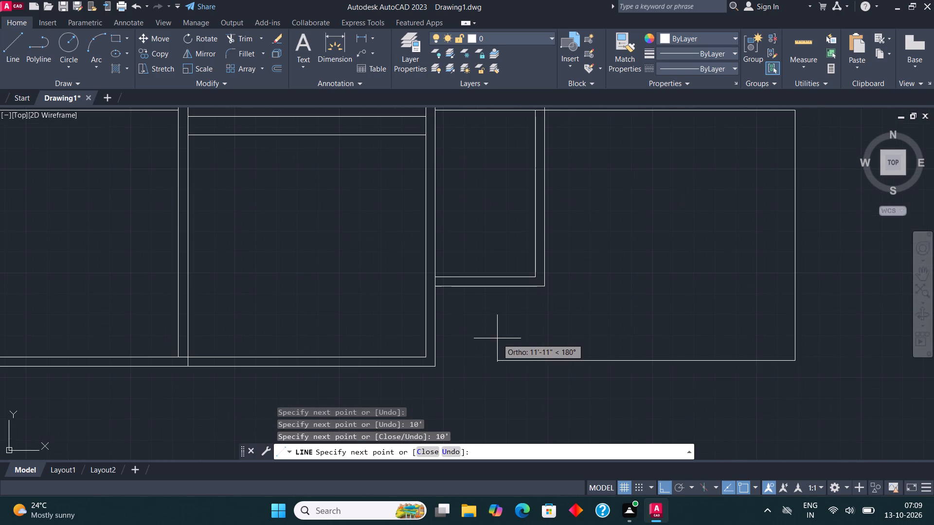
key("Escape")
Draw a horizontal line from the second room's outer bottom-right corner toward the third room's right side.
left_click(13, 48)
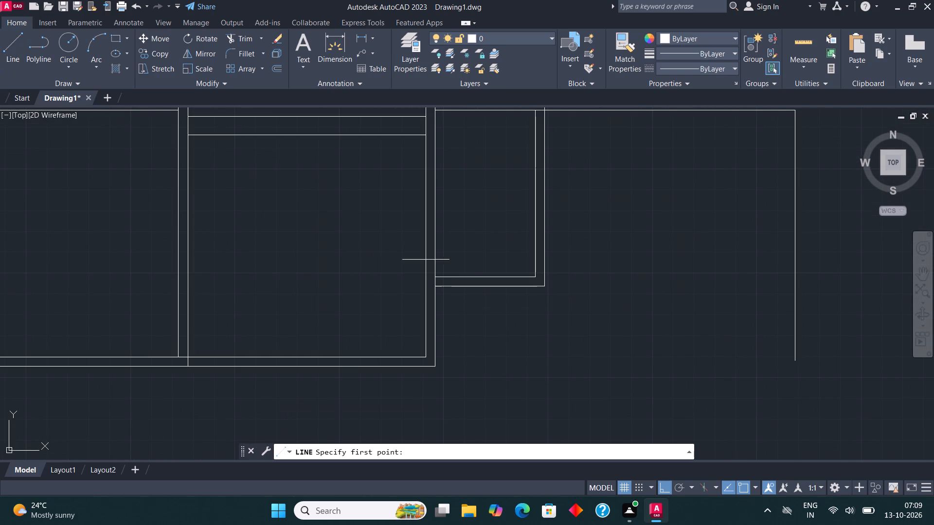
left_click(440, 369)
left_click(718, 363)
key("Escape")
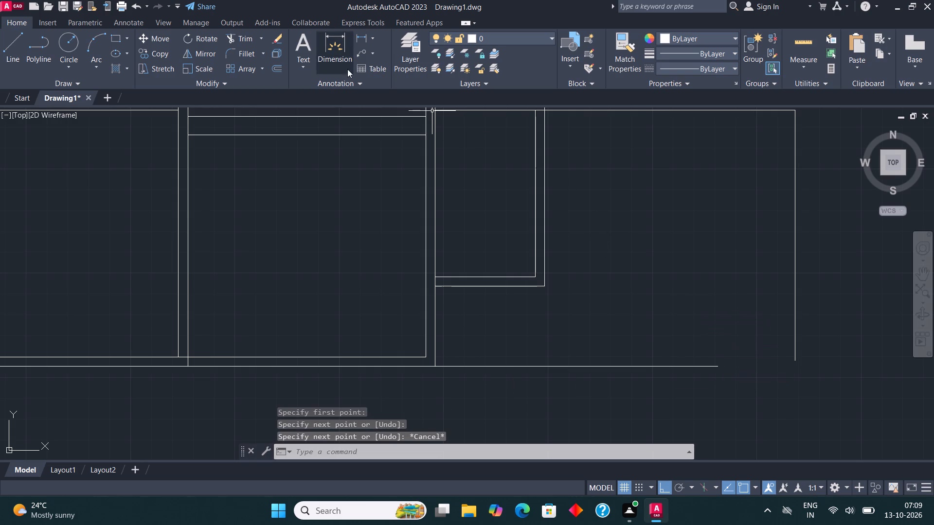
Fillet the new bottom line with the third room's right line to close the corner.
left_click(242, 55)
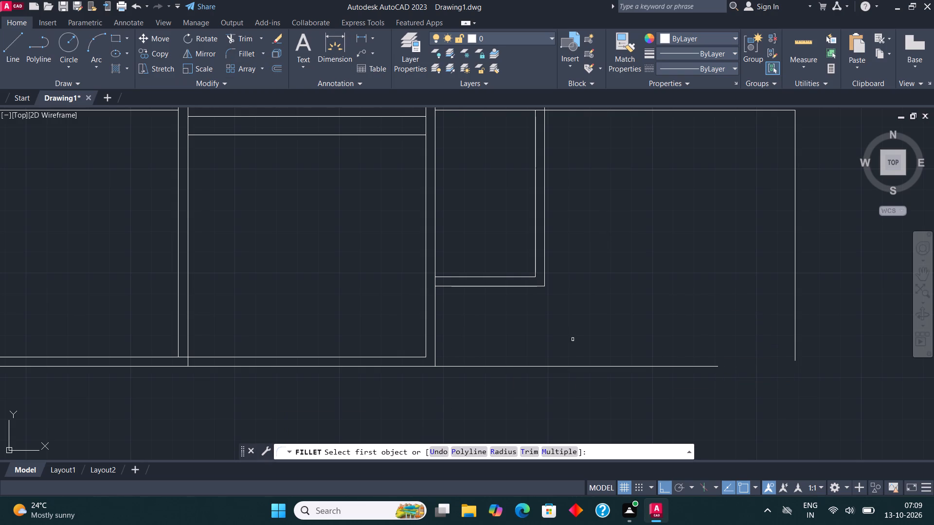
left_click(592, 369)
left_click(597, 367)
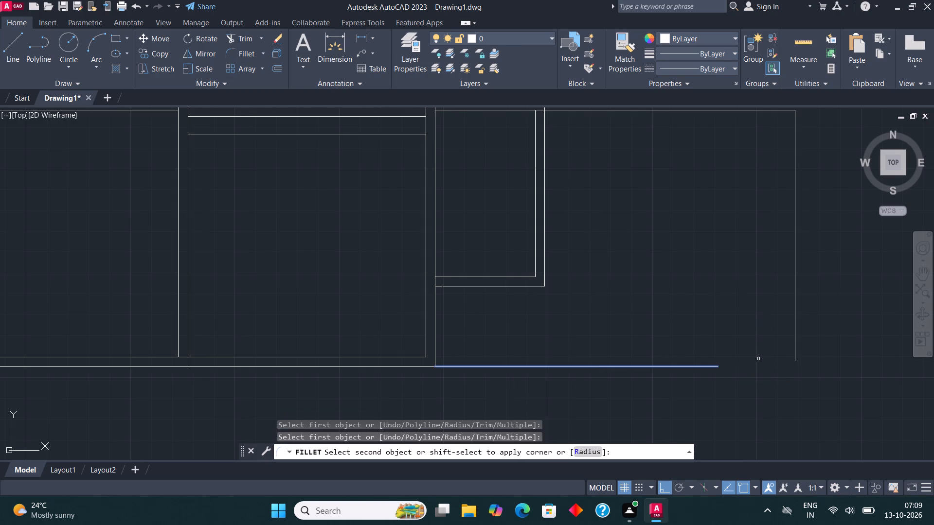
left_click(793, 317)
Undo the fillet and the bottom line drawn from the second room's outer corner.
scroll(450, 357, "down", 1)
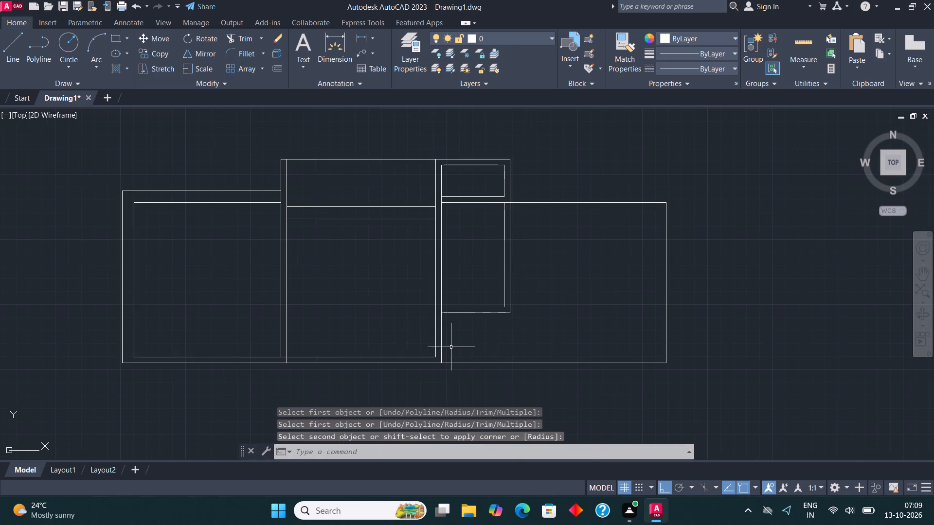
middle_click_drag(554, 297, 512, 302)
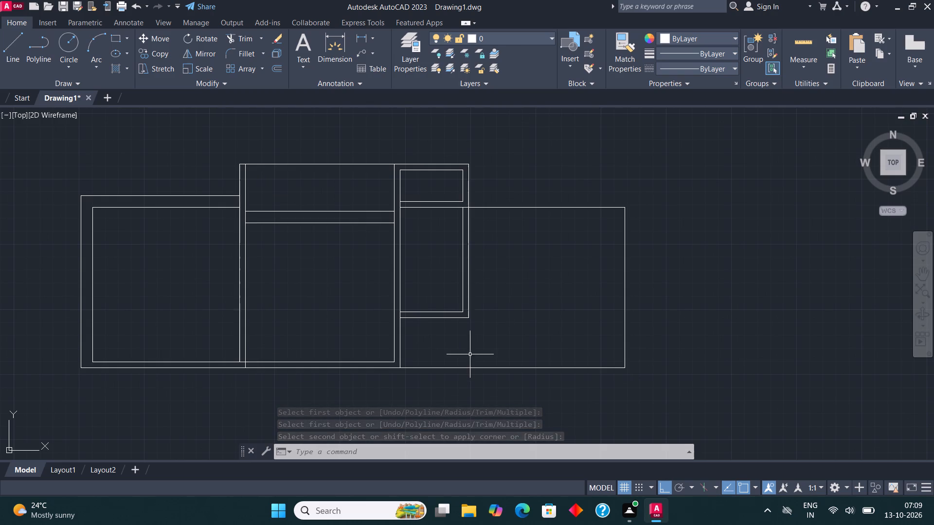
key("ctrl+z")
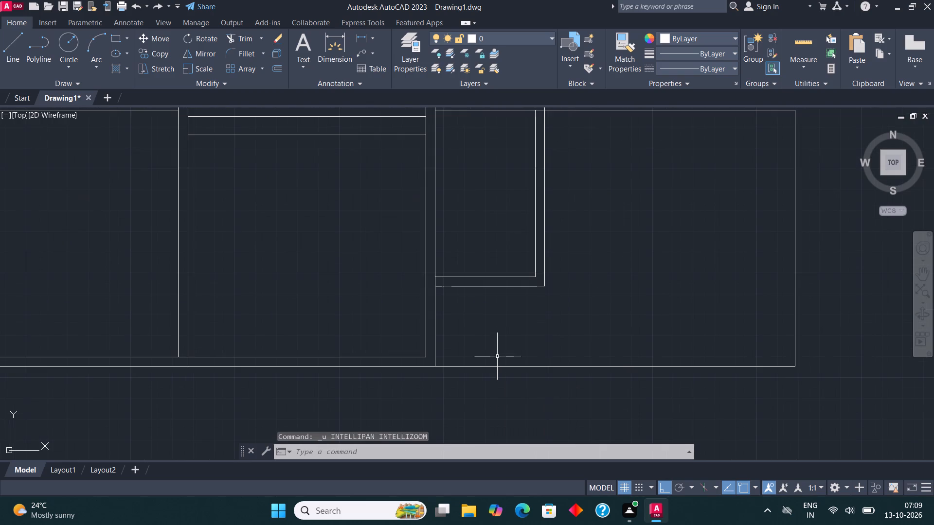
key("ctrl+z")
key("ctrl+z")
Draw a horizontal line from the second room's inner bottom-right corner, stopping just short of the third room's right line.
middle_click_drag(517, 350, 349, 412)
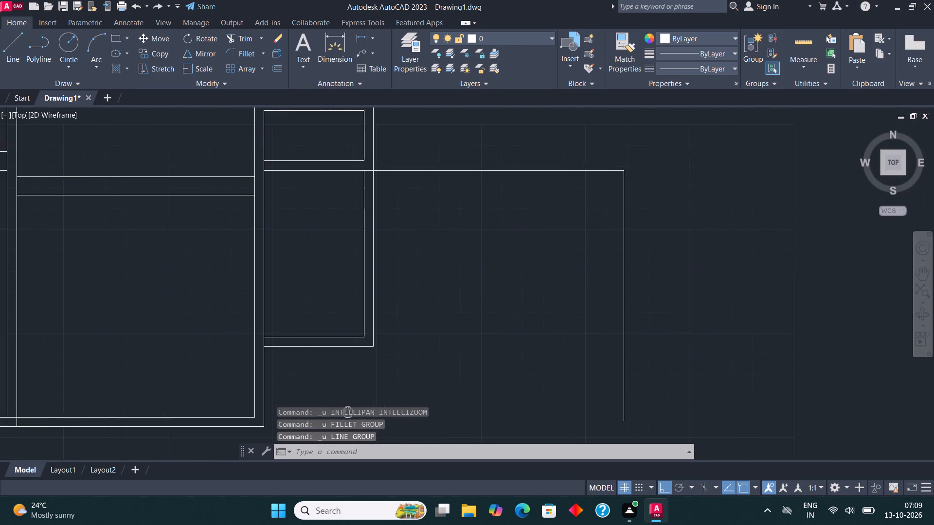
middle_click_drag(349, 412, 371, 401)
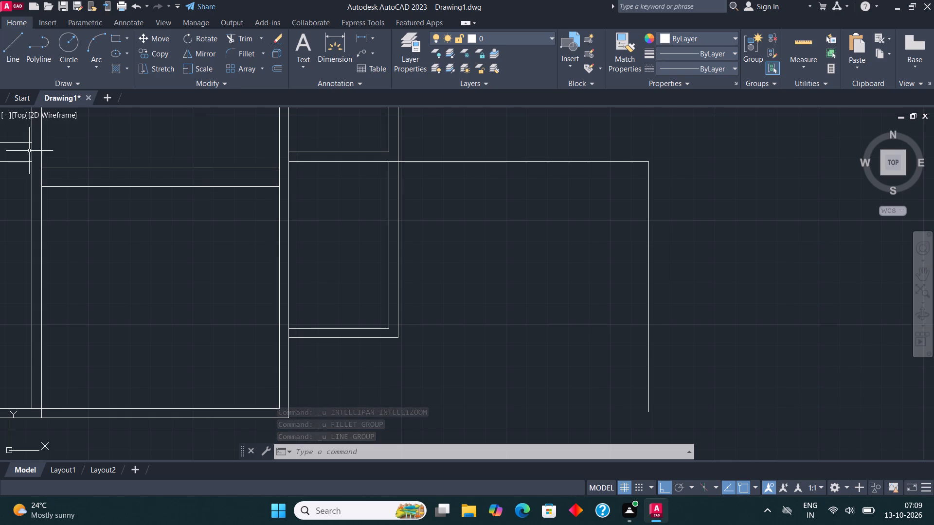
left_click(14, 37)
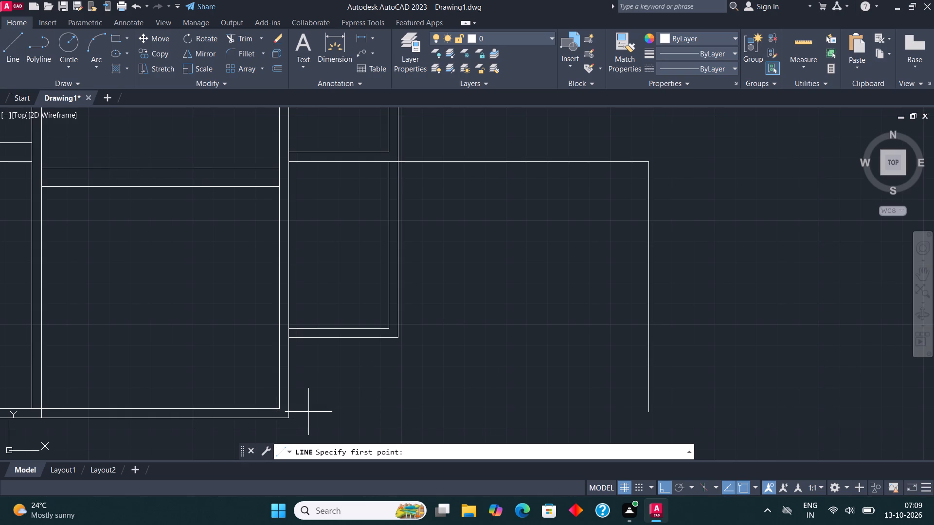
left_click(281, 408)
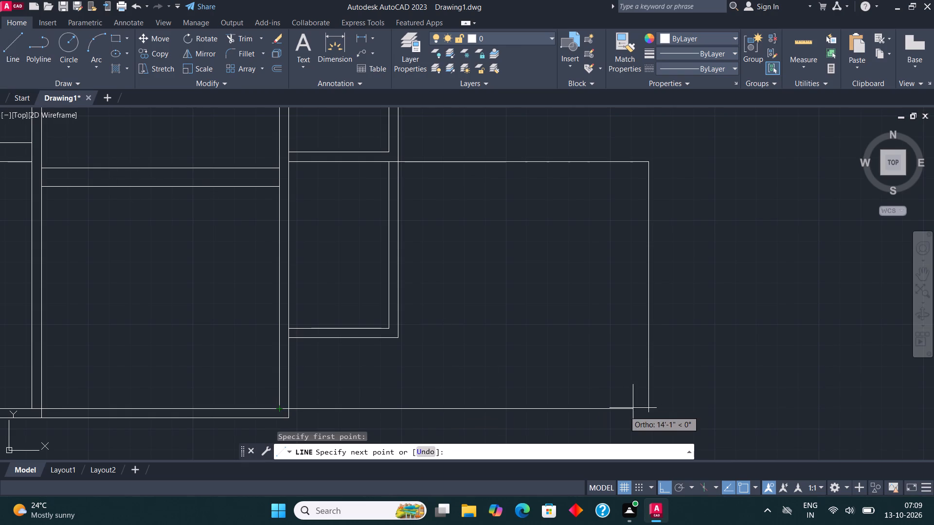
left_click(618, 413)
middle_click_drag(902, 437, 912, 227)
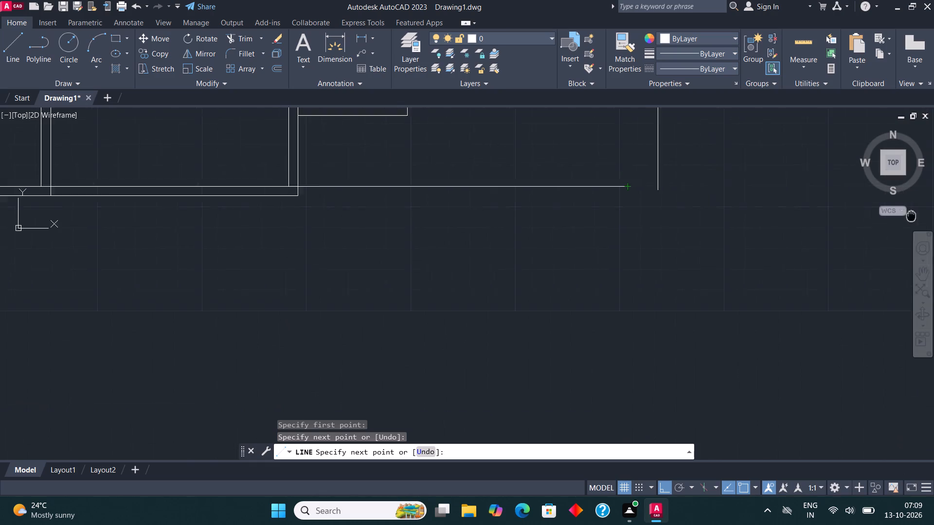
middle_click_drag(912, 227, 915, 303)
key("Escape")
Fillet the bottom line with the third room's right line to close its inner bottom-right corner.
left_click(249, 52)
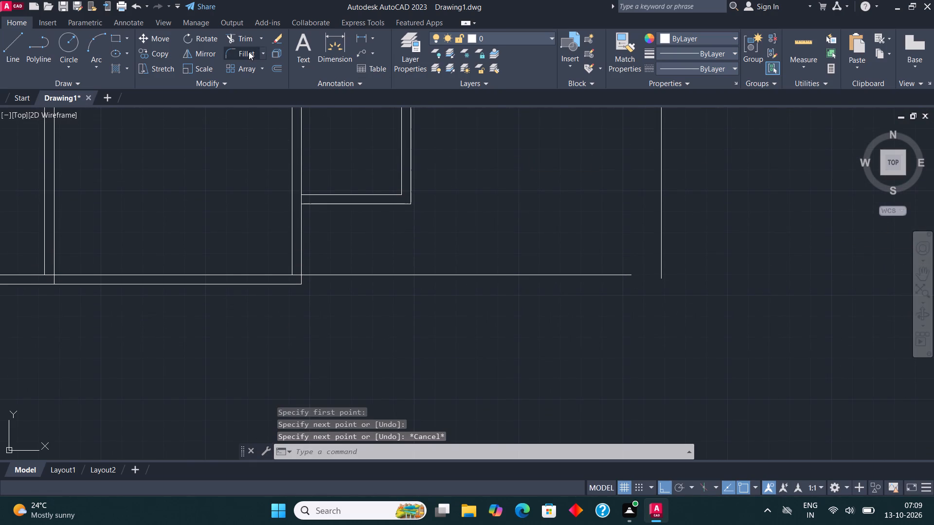
left_click(607, 279)
left_click(607, 273)
left_click(626, 273)
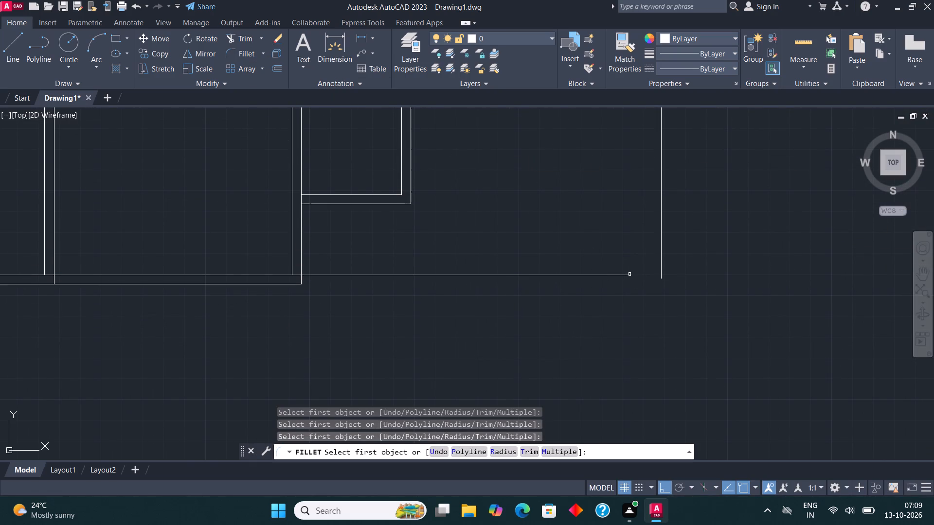
left_click(629, 274)
left_click(662, 273)
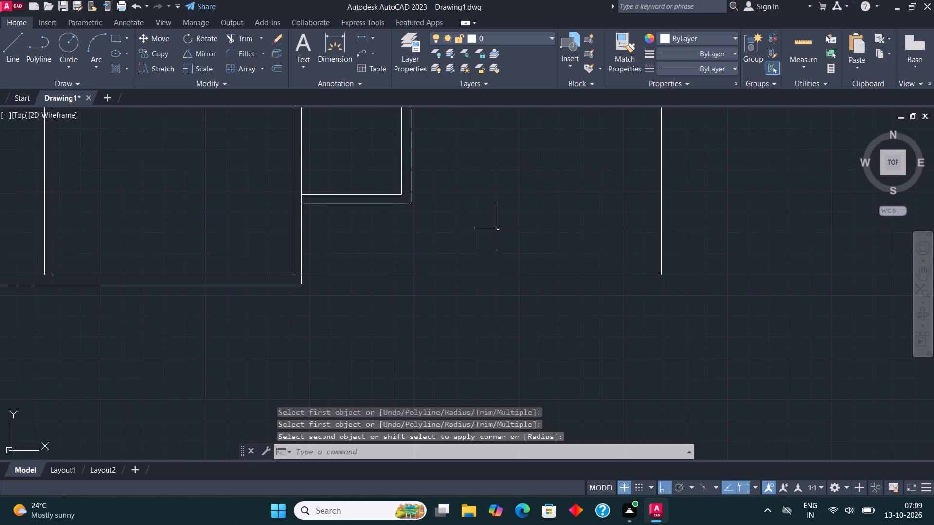
Offset the third room's top, right and bottom lines 4.5" outward to form its walls.
scroll(490, 232, "down", 1)
middle_click_drag(454, 220, 399, 309)
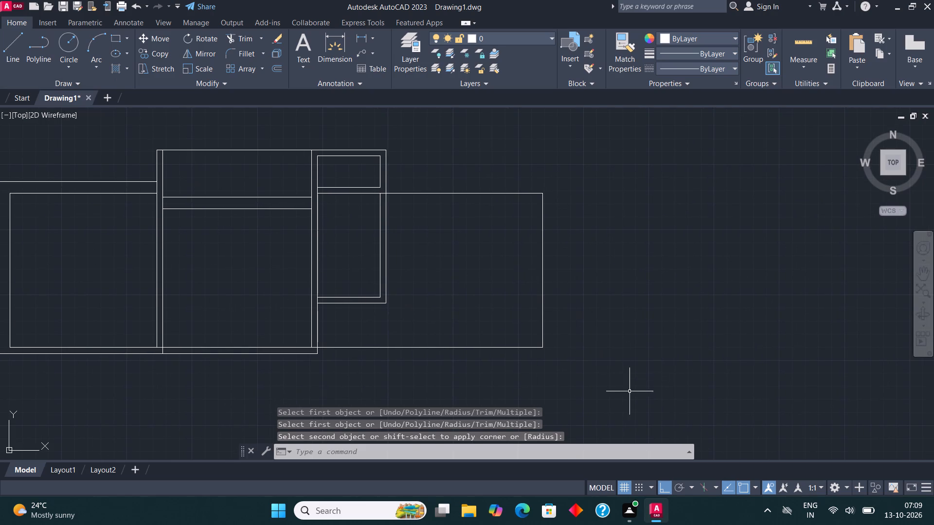
left_click_drag(615, 391, 612, 387)
left_click(470, 159)
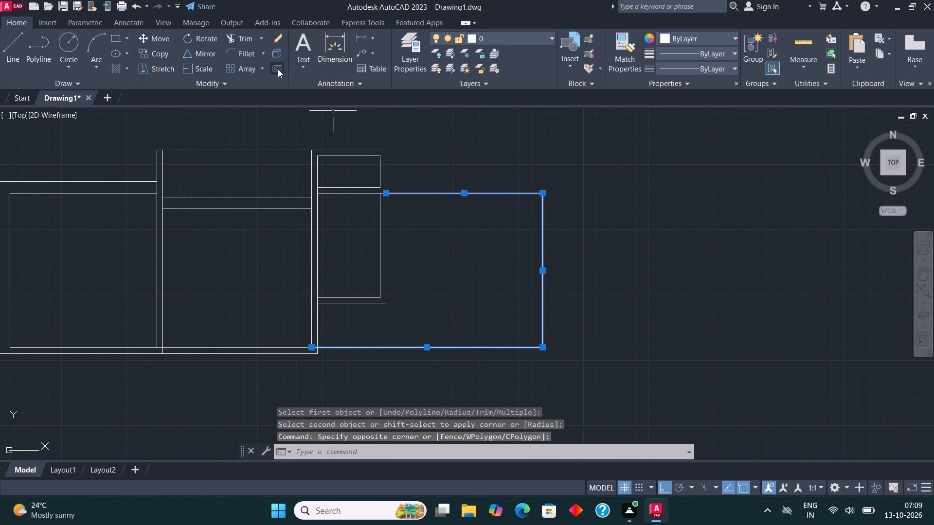
left_click(278, 69)
left_click(463, 192)
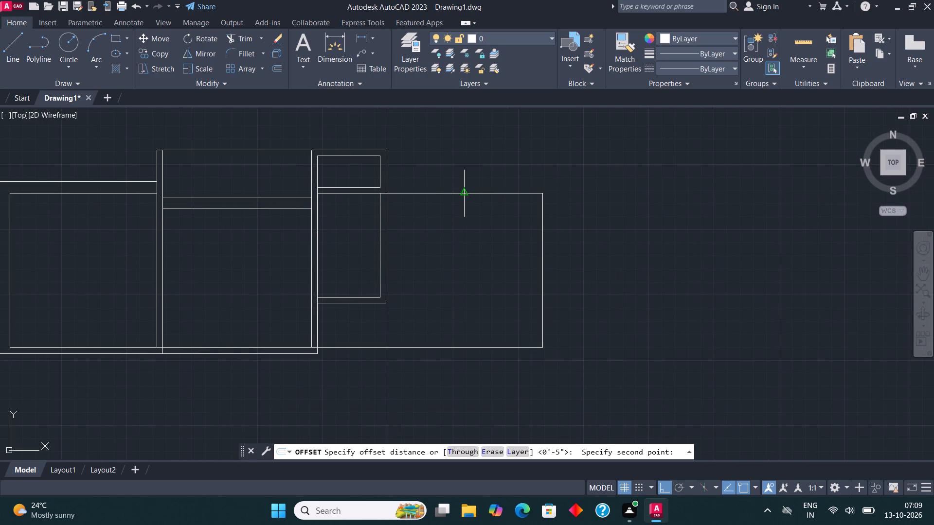
type("4.5\"")
key("Return")
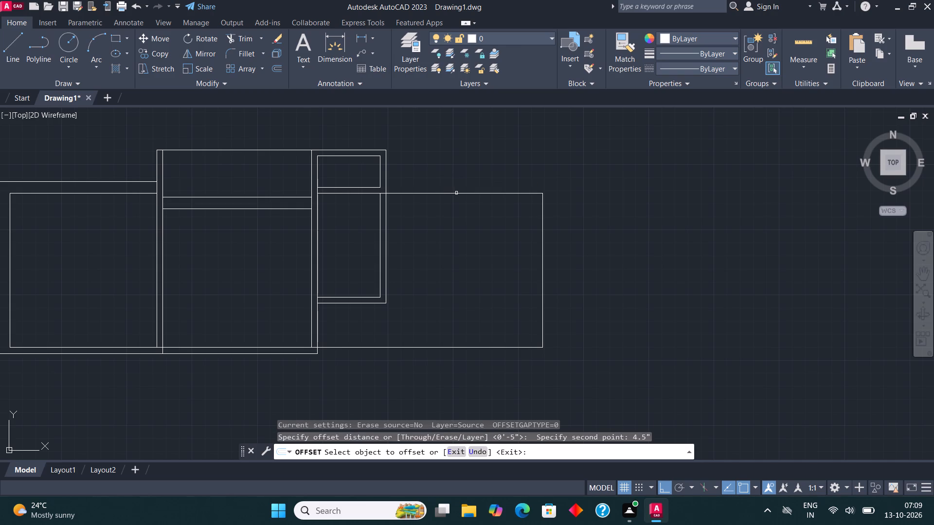
left_click(456, 193)
left_click(456, 179)
middle_click_drag(448, 173, 419, 133)
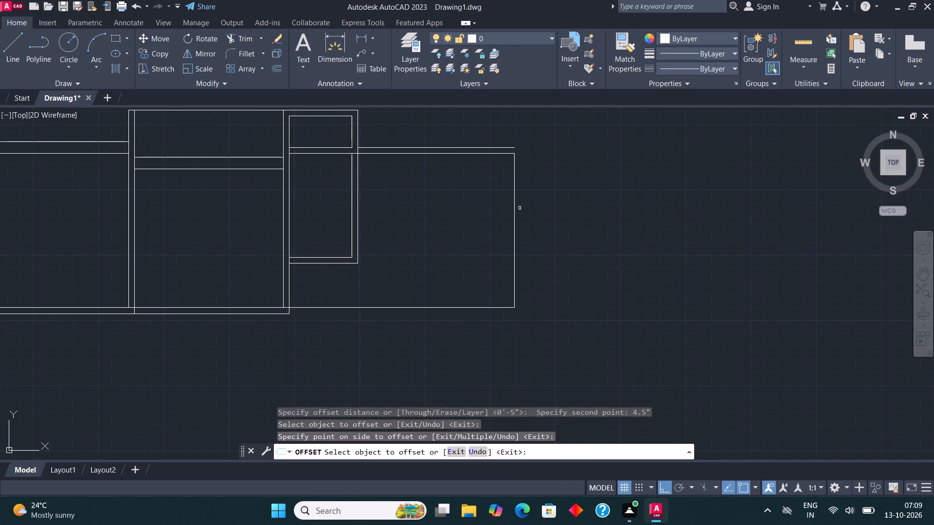
left_click(514, 201)
left_click(568, 198)
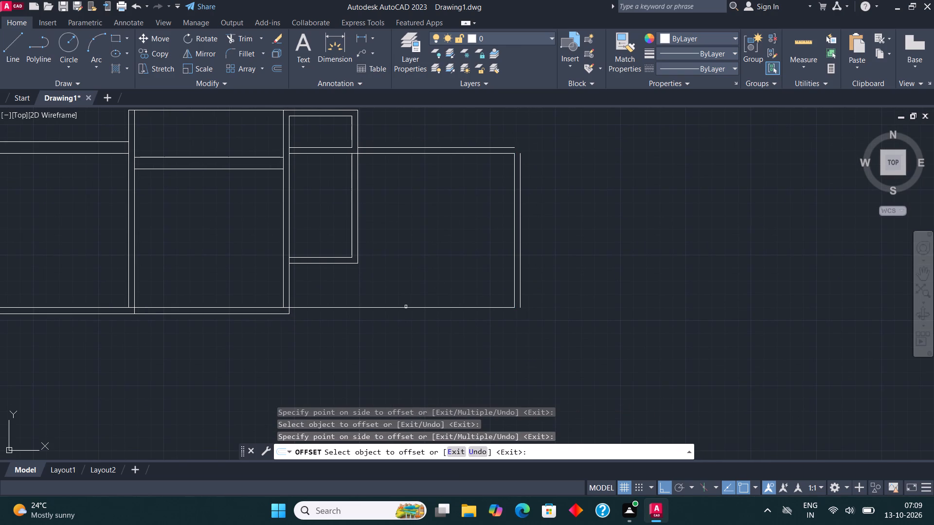
left_click(406, 307)
left_click(404, 342)
key("Escape")
Fillet the third room's outer wall lines to close the top-right and bottom-right outer corners.
left_click(239, 48)
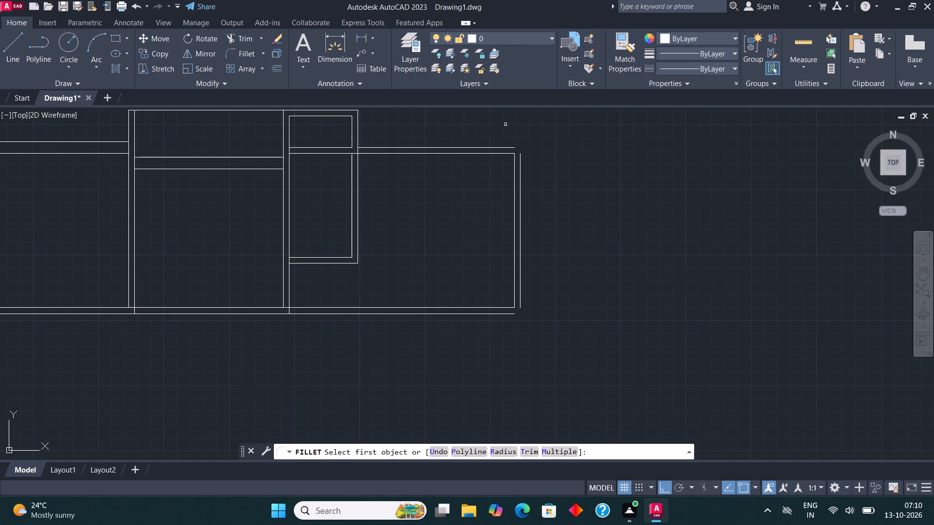
left_click(510, 148)
left_click(521, 162)
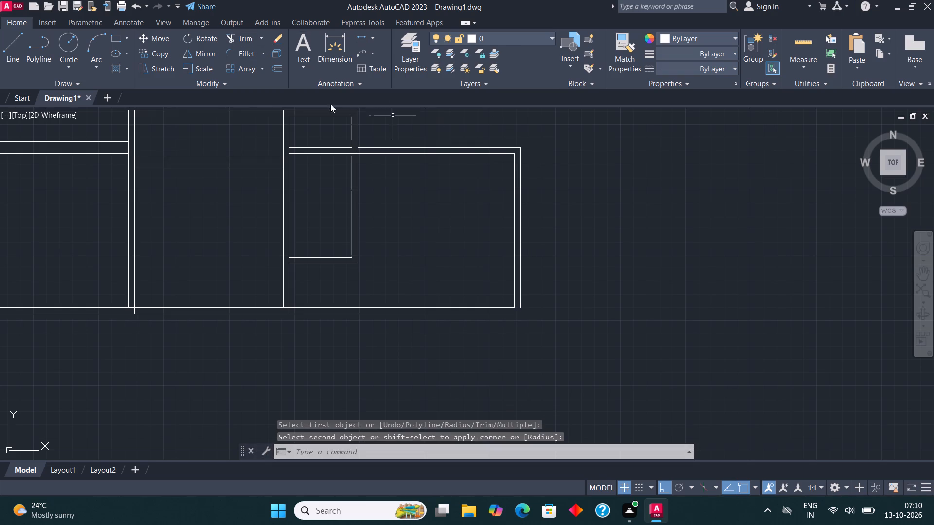
left_click(250, 55)
left_click(486, 316)
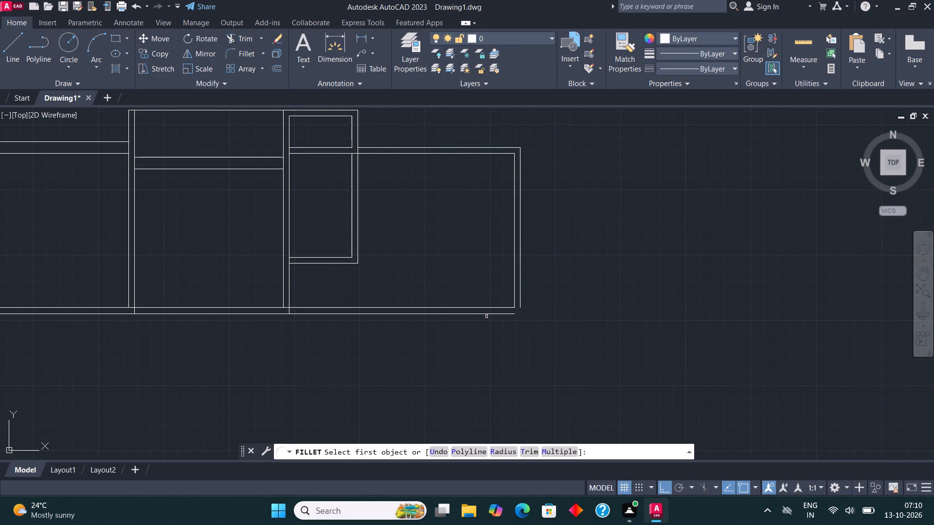
left_click(486, 313)
left_click(519, 283)
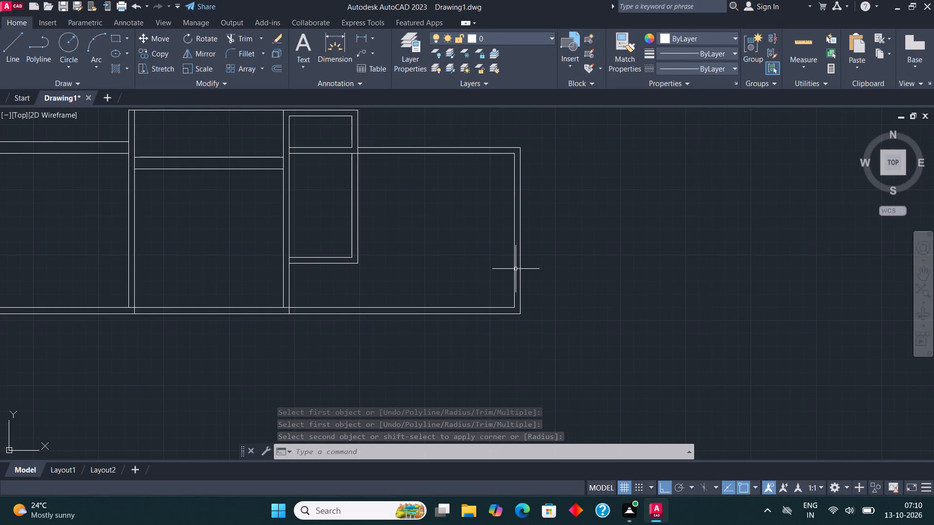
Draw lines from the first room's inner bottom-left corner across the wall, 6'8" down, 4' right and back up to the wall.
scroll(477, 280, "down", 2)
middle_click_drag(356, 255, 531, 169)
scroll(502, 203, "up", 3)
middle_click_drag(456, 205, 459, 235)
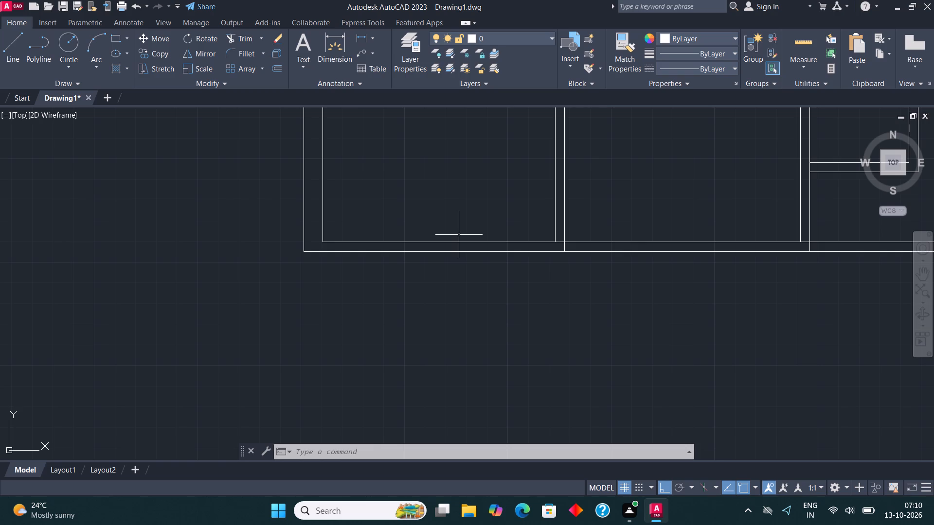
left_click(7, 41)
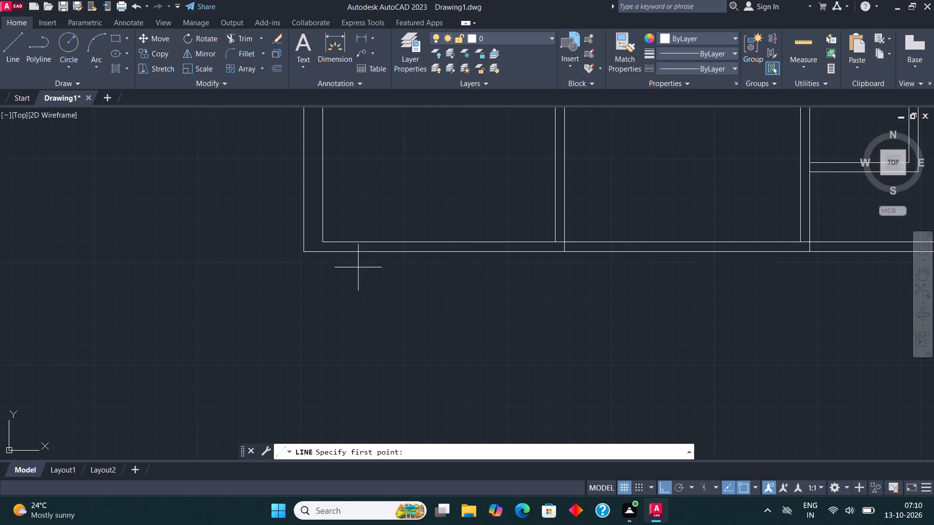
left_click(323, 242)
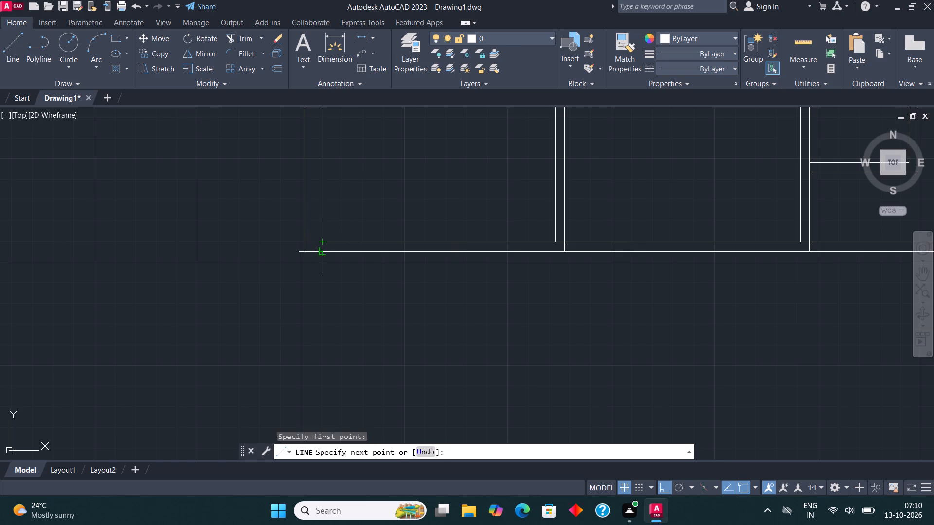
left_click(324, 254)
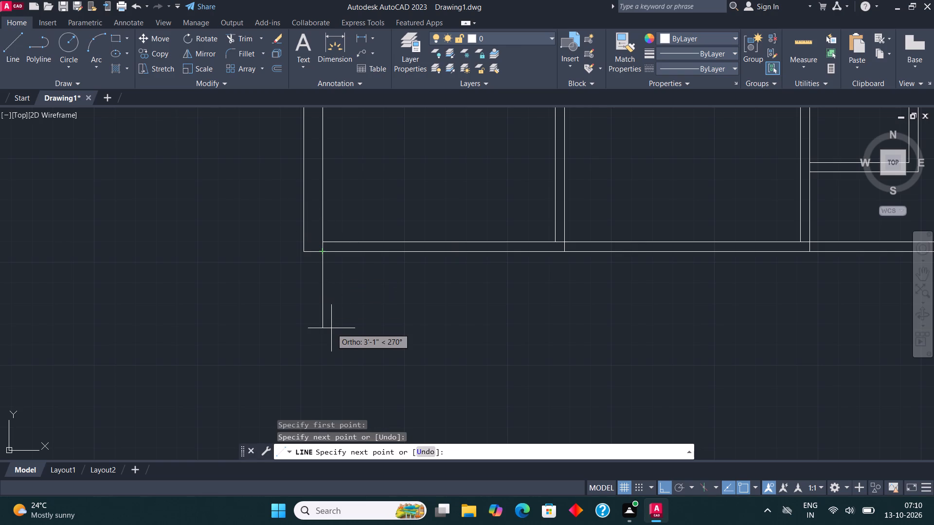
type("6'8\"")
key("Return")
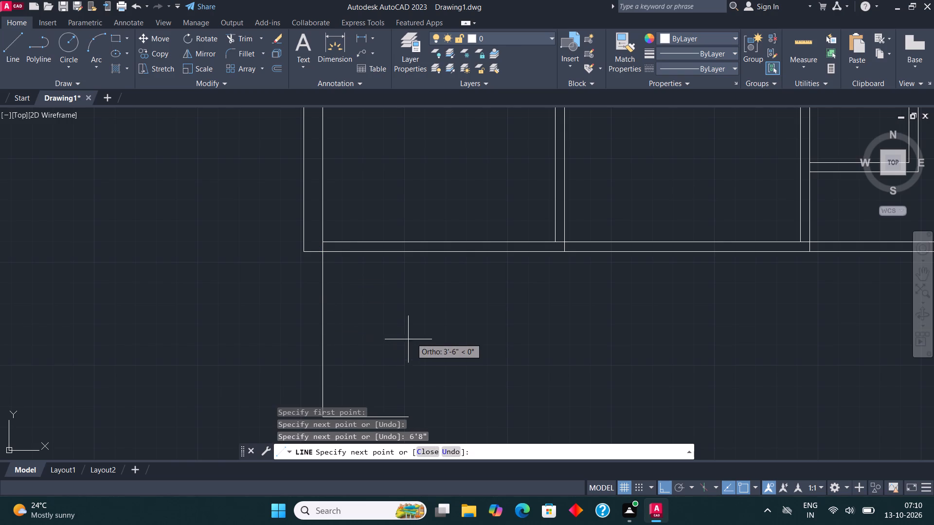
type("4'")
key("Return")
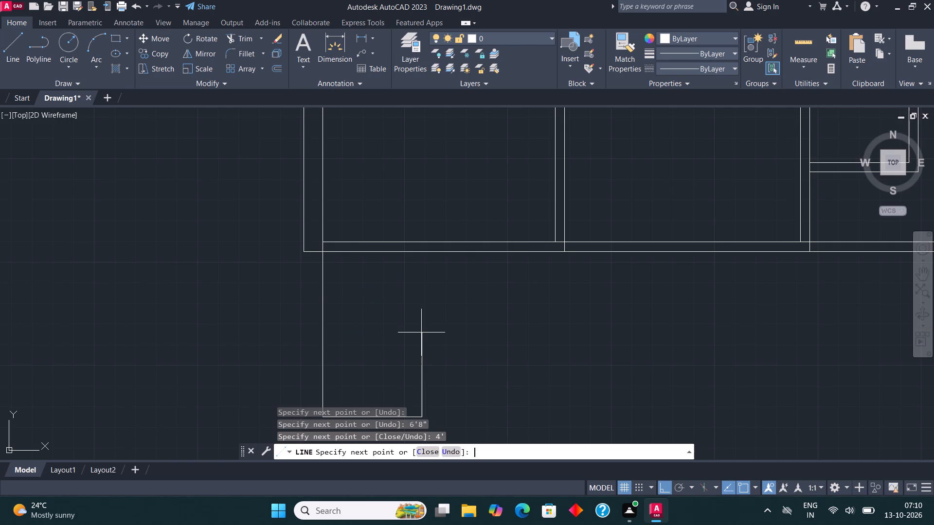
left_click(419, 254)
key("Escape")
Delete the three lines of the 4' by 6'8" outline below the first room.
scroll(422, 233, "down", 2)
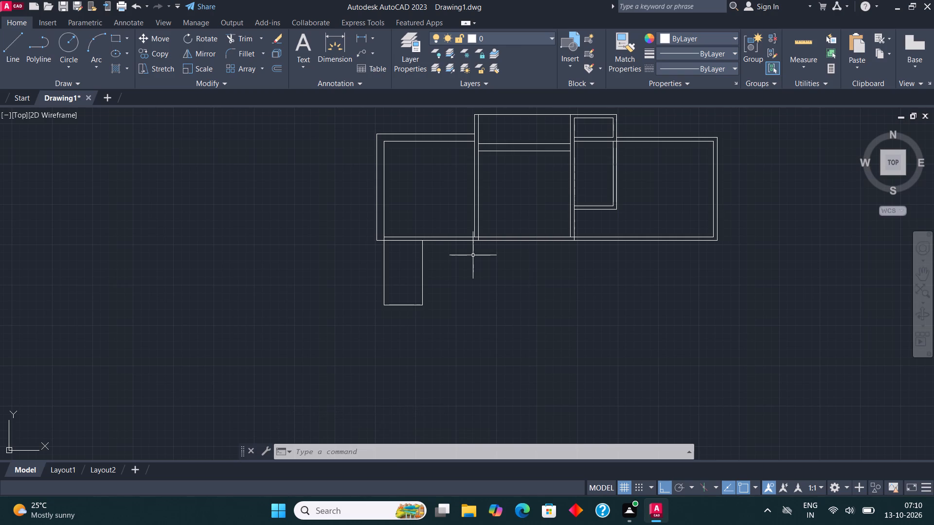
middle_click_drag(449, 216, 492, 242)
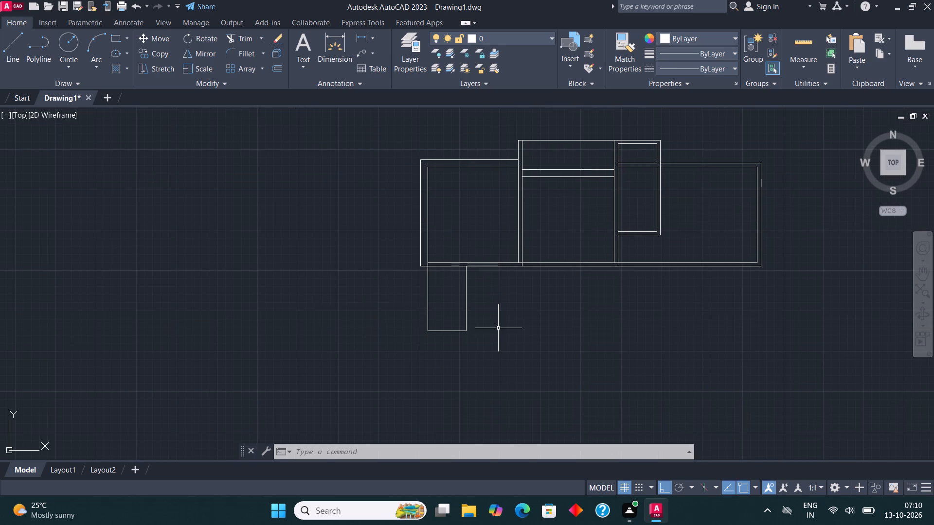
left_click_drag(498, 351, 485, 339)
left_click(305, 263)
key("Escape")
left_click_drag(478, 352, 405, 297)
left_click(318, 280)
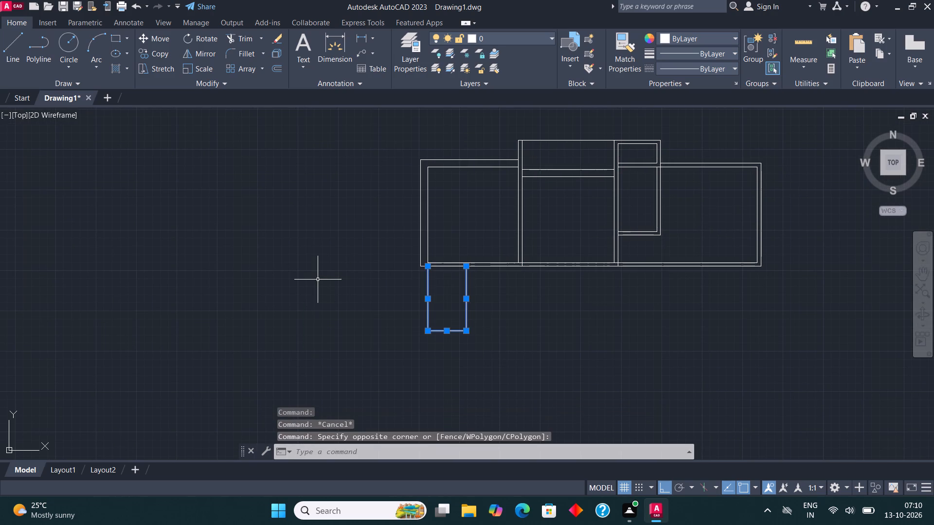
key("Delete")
Draw a rectangle of lines below the first room, starting beneath its inner bottom-left corner, 6'8" wide and 4' deep.
left_click(9, 53)
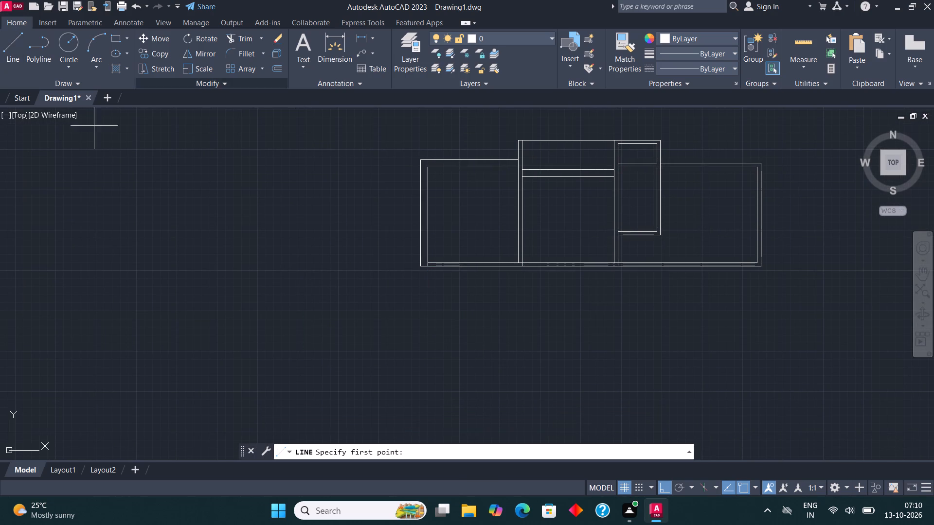
scroll(424, 265, "up", 3)
left_click(431, 273)
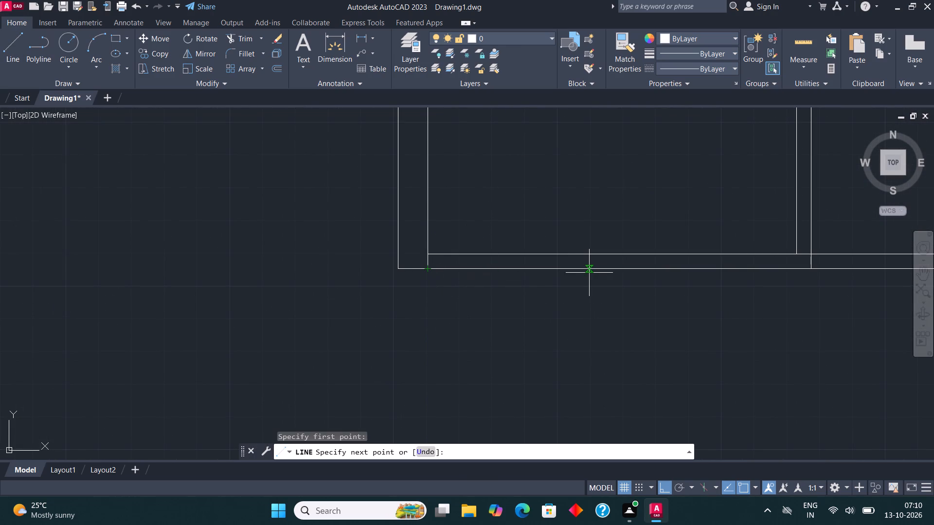
type("6'8\"")
key("Return")
scroll(590, 273, "down", 2)
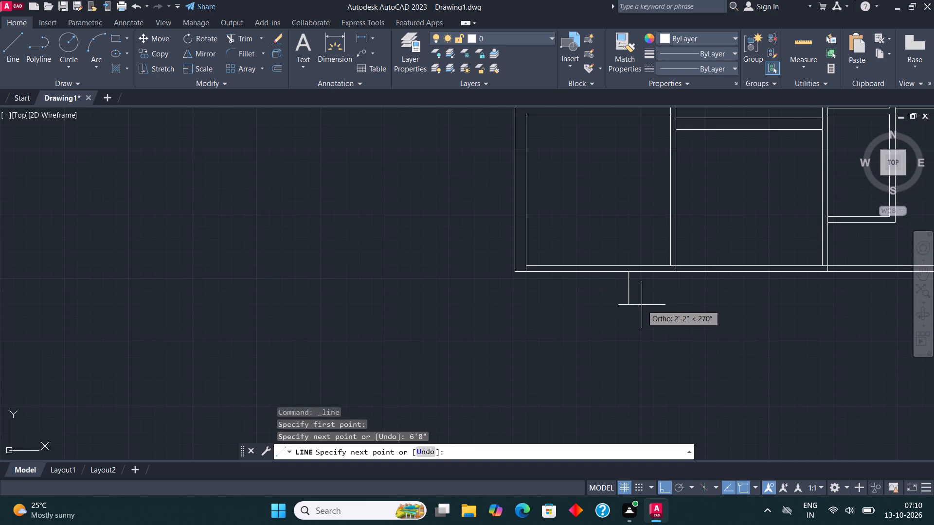
type("4'")
key("Return")
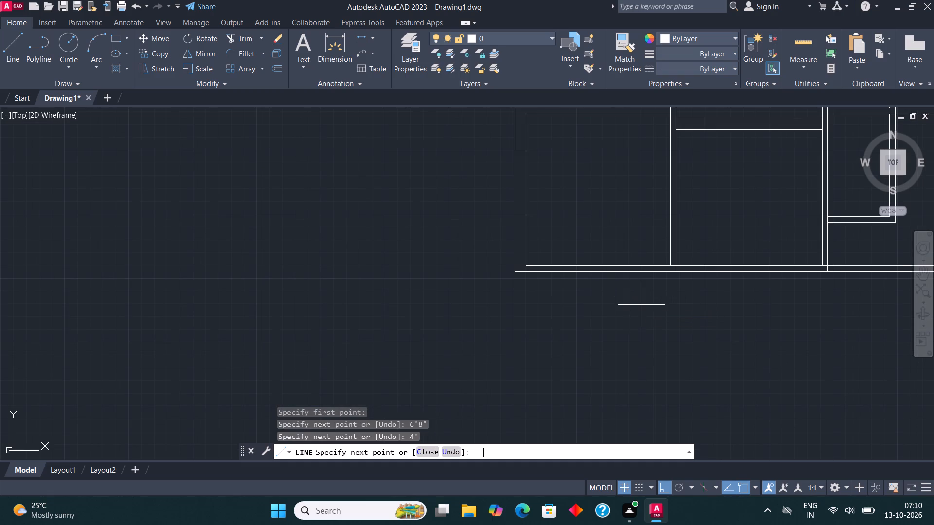
left_click(527, 301)
left_click(525, 276)
key("Escape")
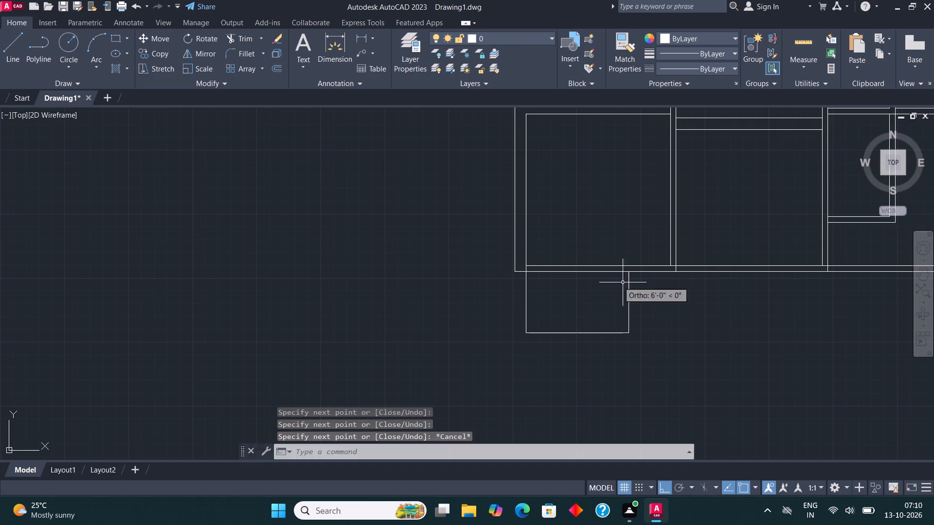
Offset the right and bottom lines of the 6'8" by 4' space 4.5" outward to form its walls.
middle_click_drag(630, 282, 599, 262)
scroll(494, 276, "up", 1)
scroll(477, 279, "down", 1)
middle_click_drag(525, 276, 442, 296)
left_click_drag(552, 367, 535, 353)
left_click(313, 297)
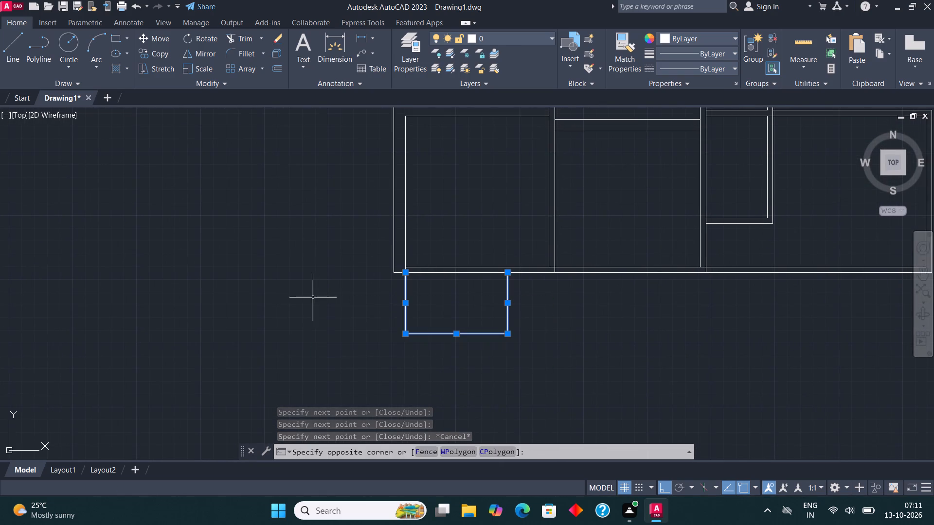
left_click(275, 64)
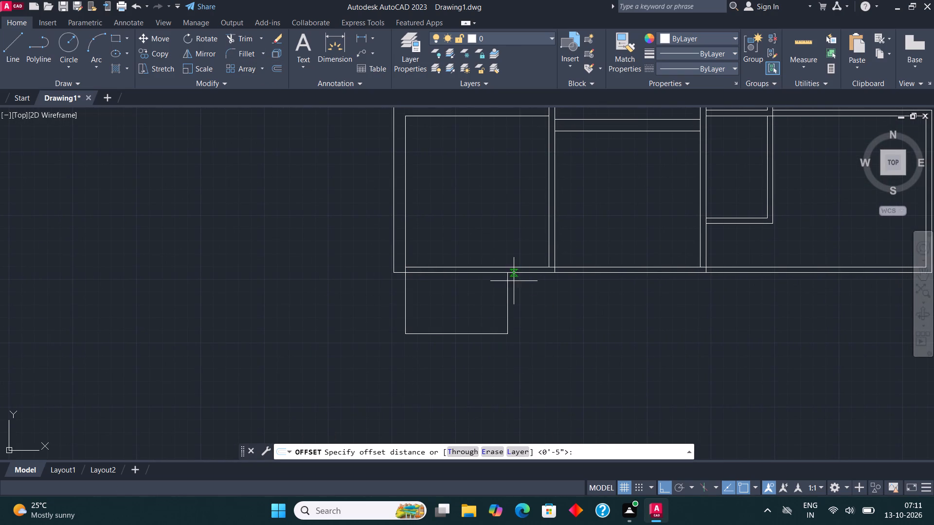
left_click(507, 305)
type("4.5\"")
key("Return")
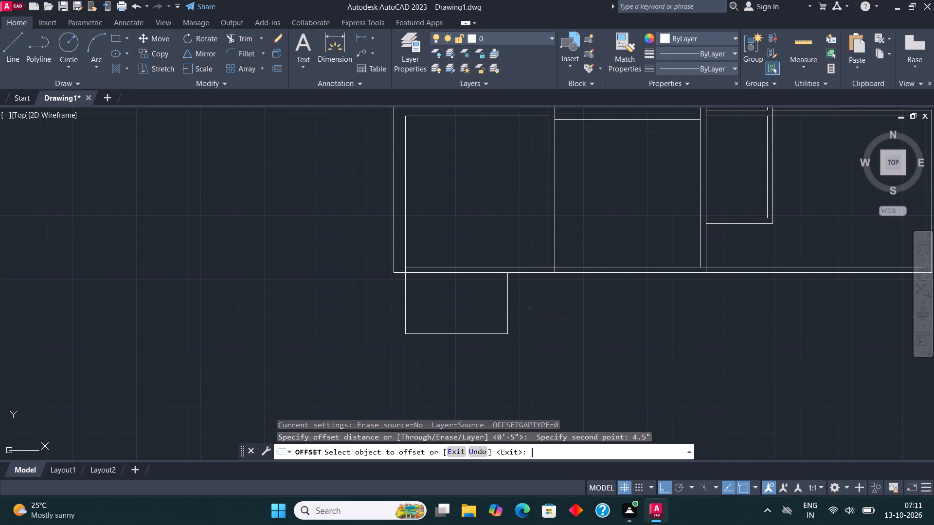
left_click(507, 292)
left_click(536, 295)
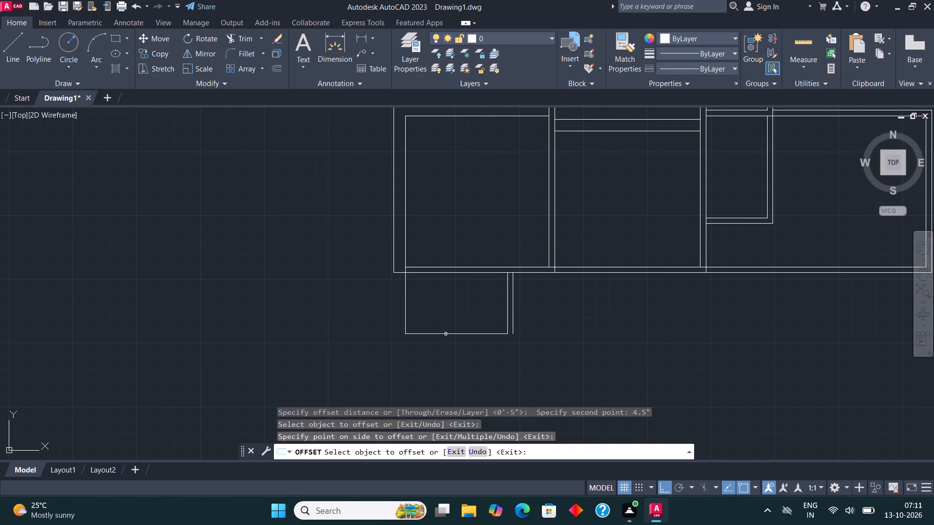
left_click(446, 334)
left_click(447, 348)
key("Escape")
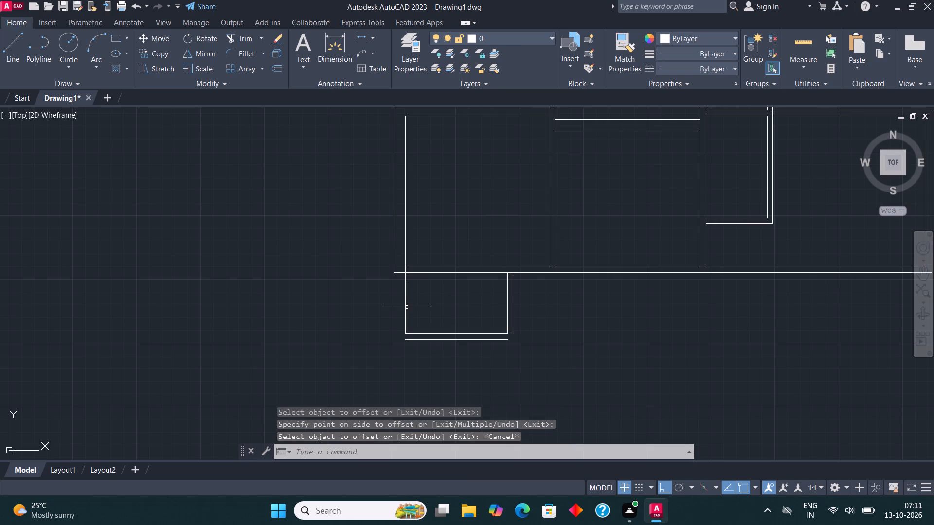
Copy the left line of the 6'8" by 4' space 9" to the left as its outer wall line.
left_click(407, 307)
left_click(158, 54)
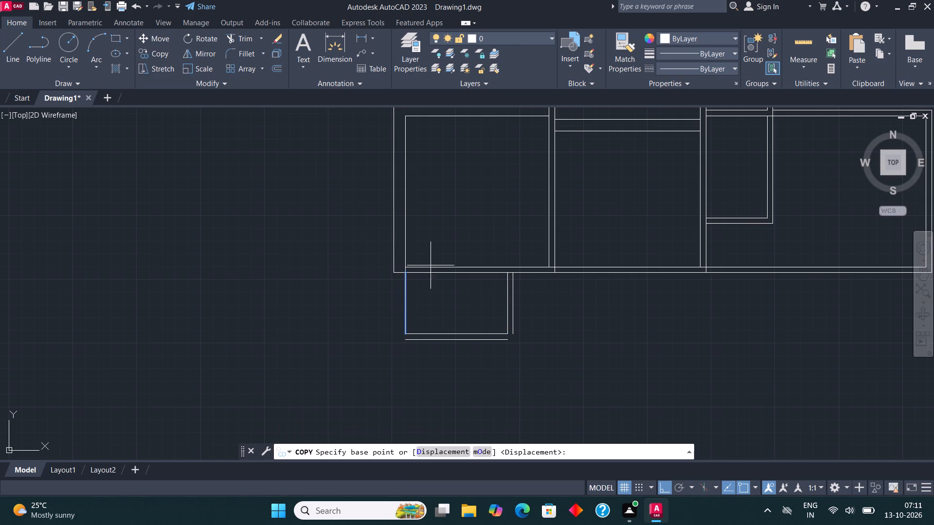
left_click(402, 305)
type("9\"")
key("Return")
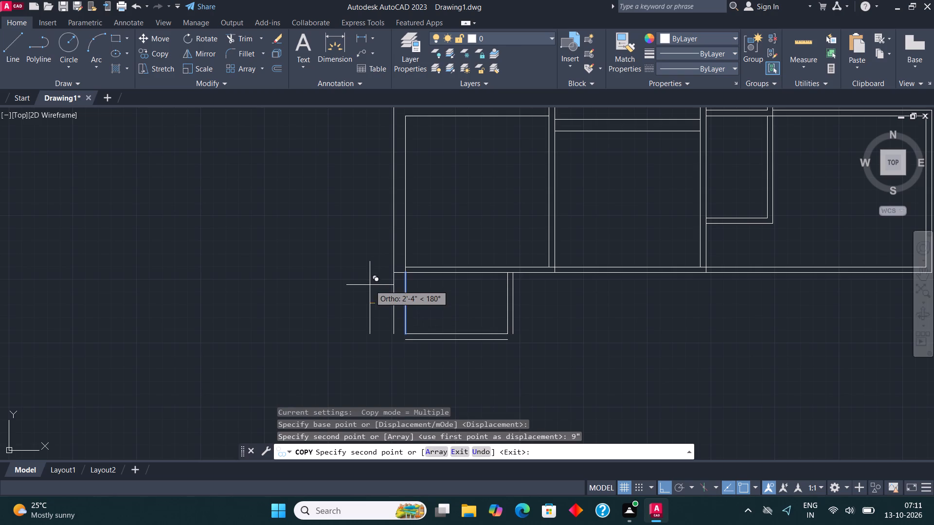
key("Escape")
Fillet the lower space's outer wall lines to close the bottom-left and bottom-right outer corners.
left_click(244, 52)
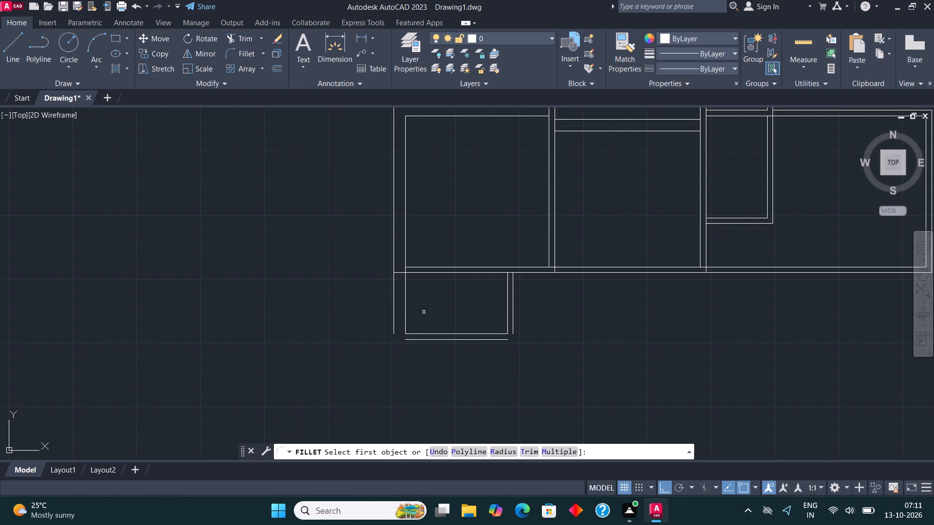
left_click(394, 326)
left_click(412, 341)
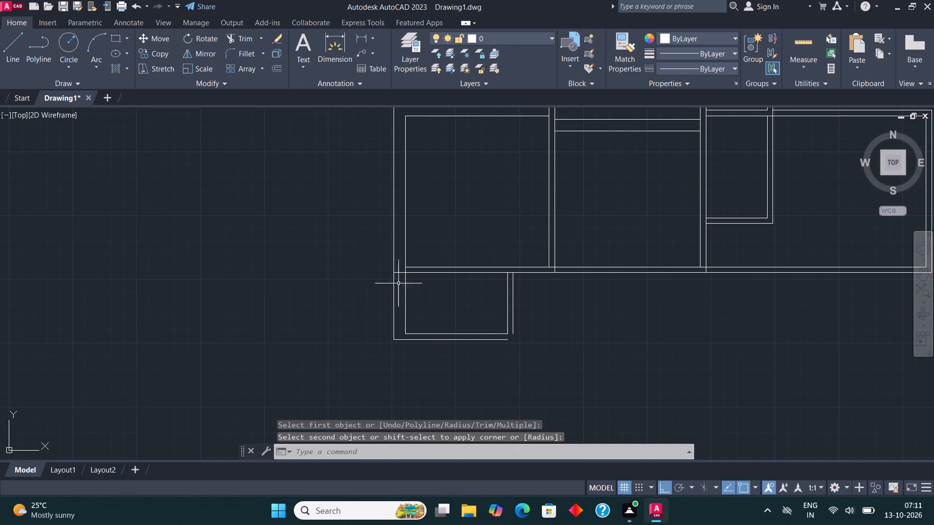
left_click(242, 53)
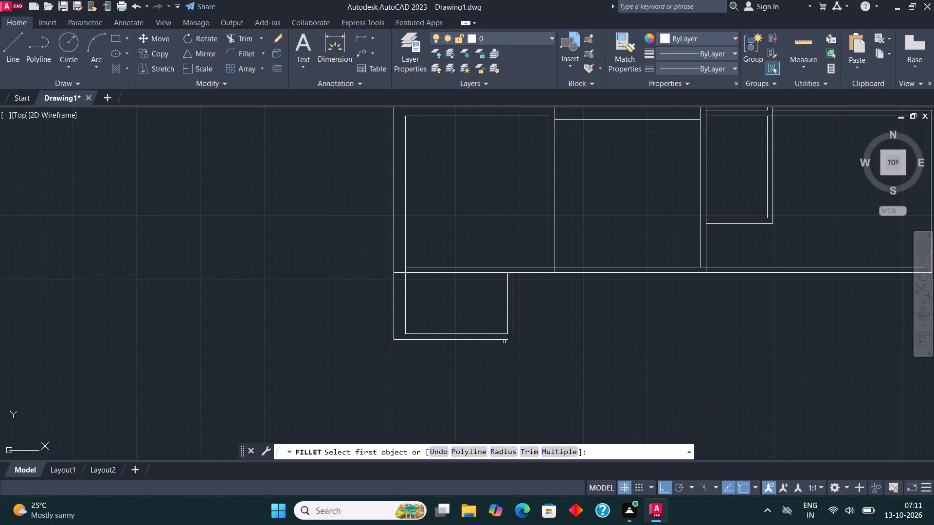
left_click(504, 342)
left_click(512, 322)
scroll(503, 307, "down", 1)
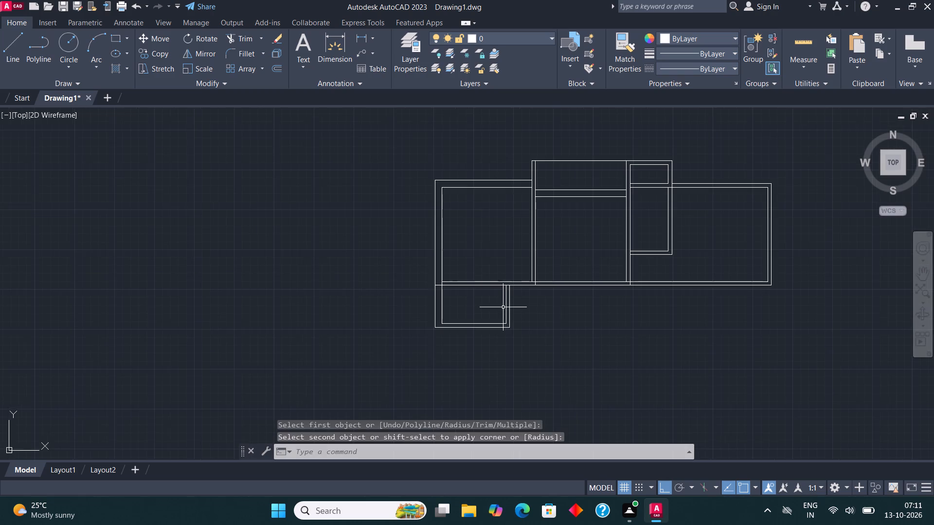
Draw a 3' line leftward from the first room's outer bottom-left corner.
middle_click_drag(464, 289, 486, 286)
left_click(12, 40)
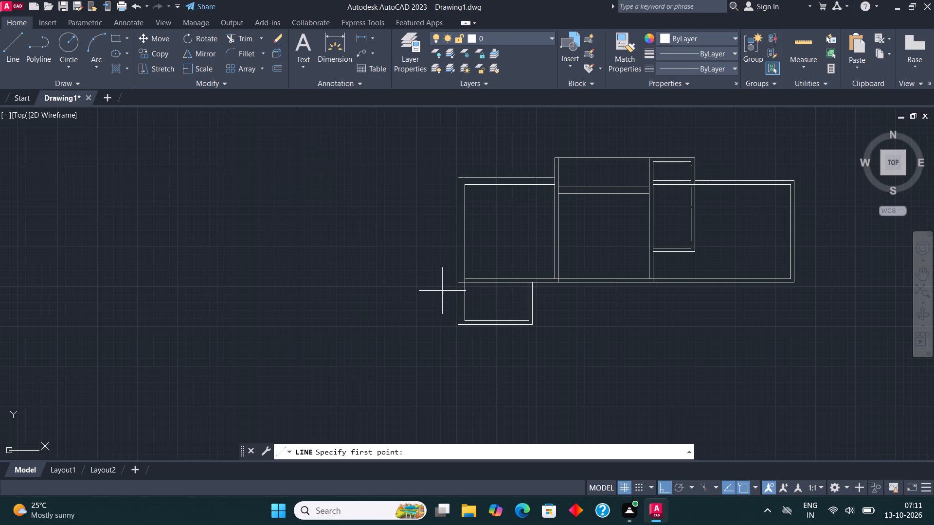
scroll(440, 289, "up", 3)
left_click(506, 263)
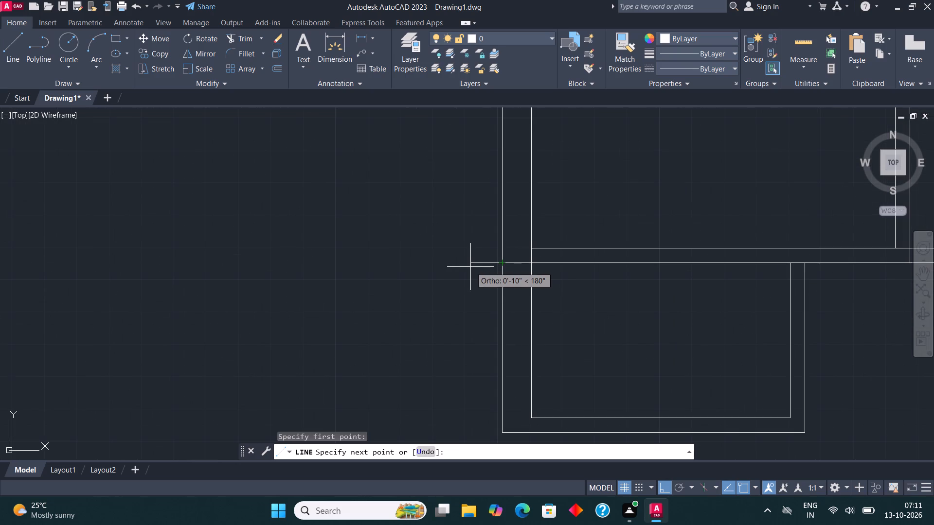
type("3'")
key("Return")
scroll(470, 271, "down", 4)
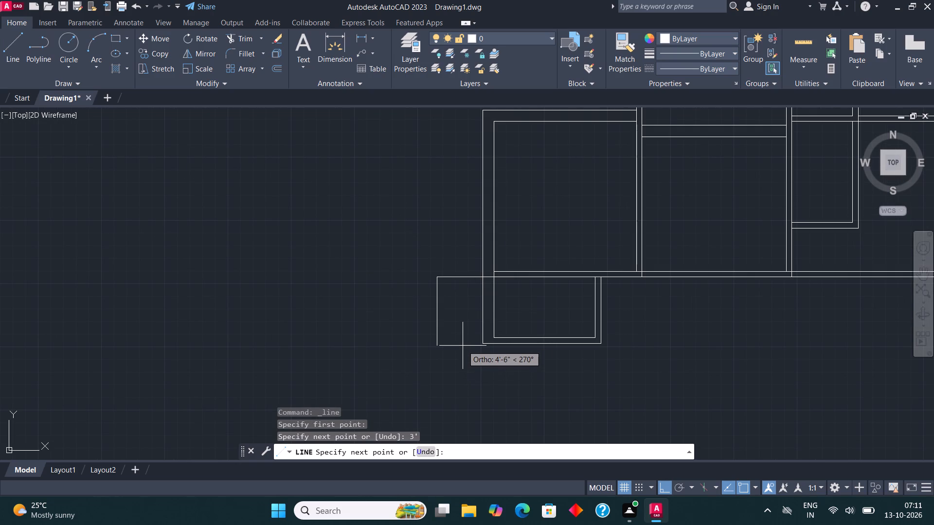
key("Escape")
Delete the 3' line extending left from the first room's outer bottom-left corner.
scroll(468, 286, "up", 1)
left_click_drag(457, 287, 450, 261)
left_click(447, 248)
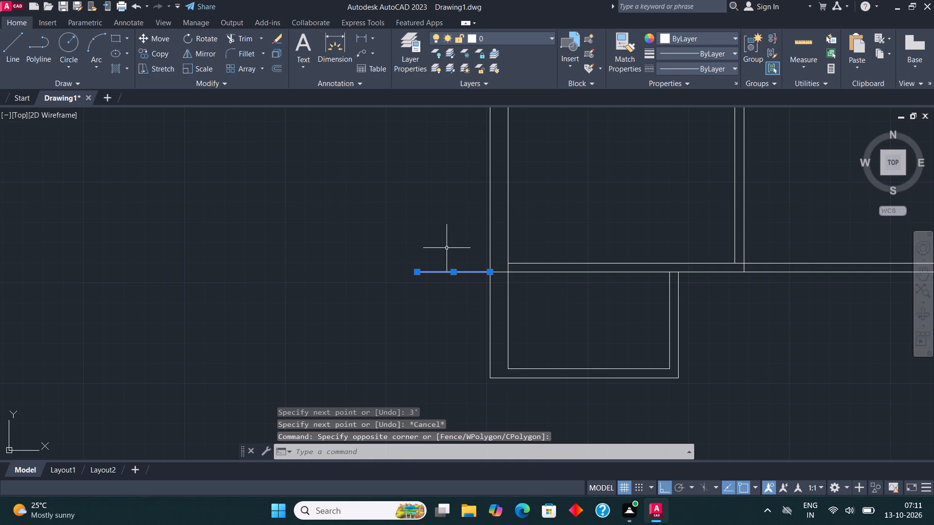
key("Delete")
Draw lines from the first room's outer bottom-left corner 2' left, down level with the lower space's inner bottom line, and right to its inner corner.
left_click(12, 45)
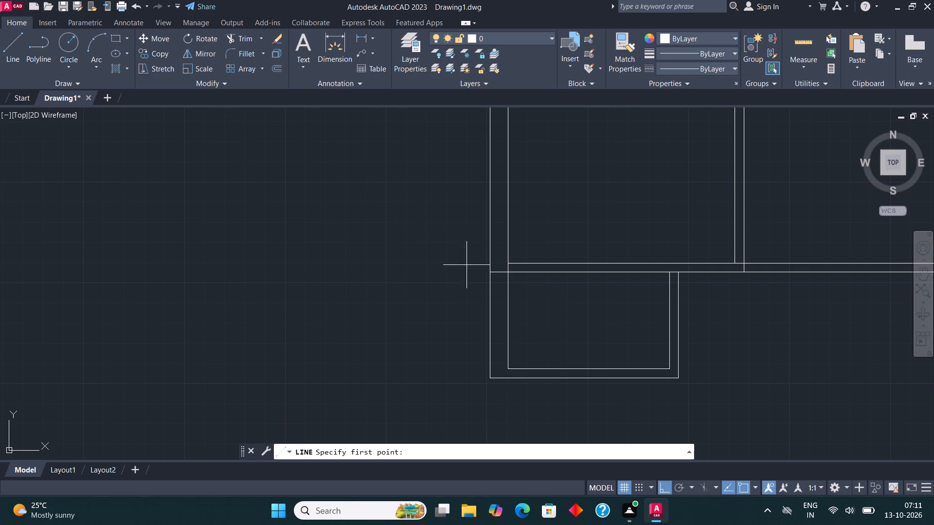
left_click(491, 272)
type("2'")
key("Return")
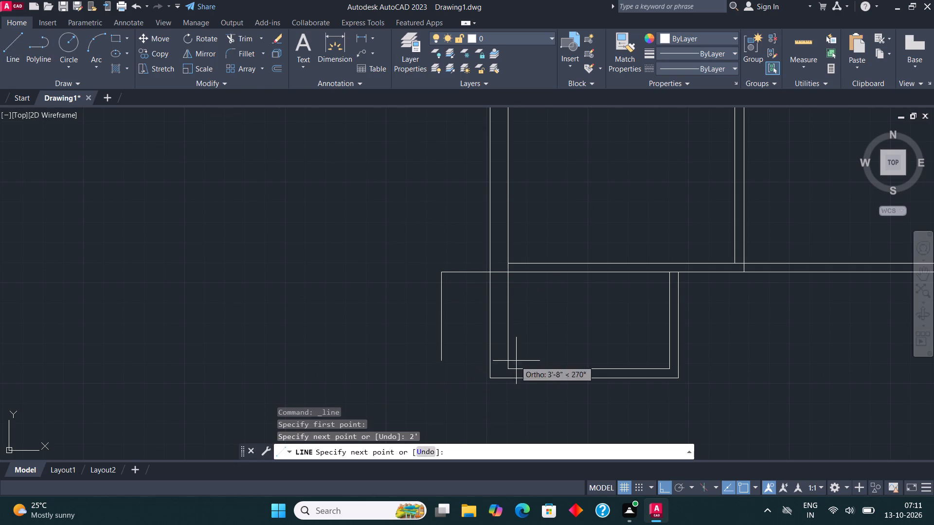
left_click(436, 367)
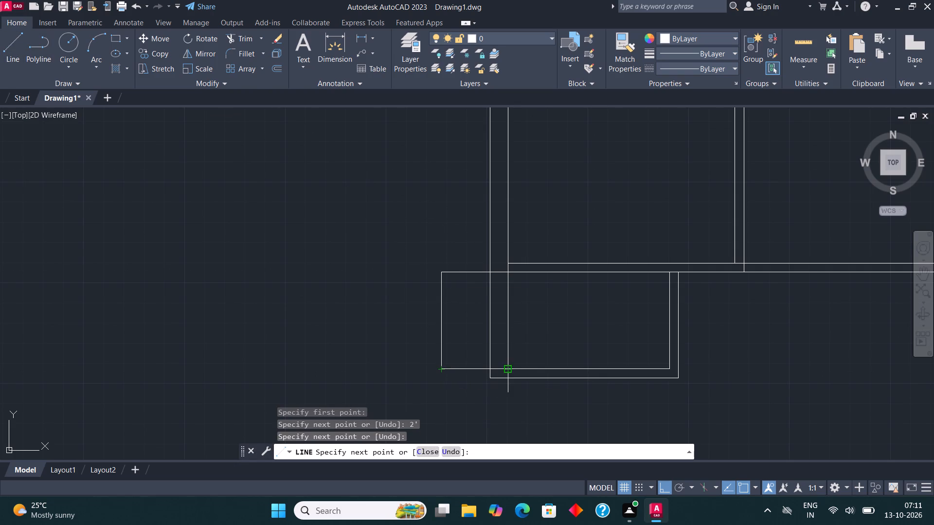
left_click(507, 370)
left_click(16, 58)
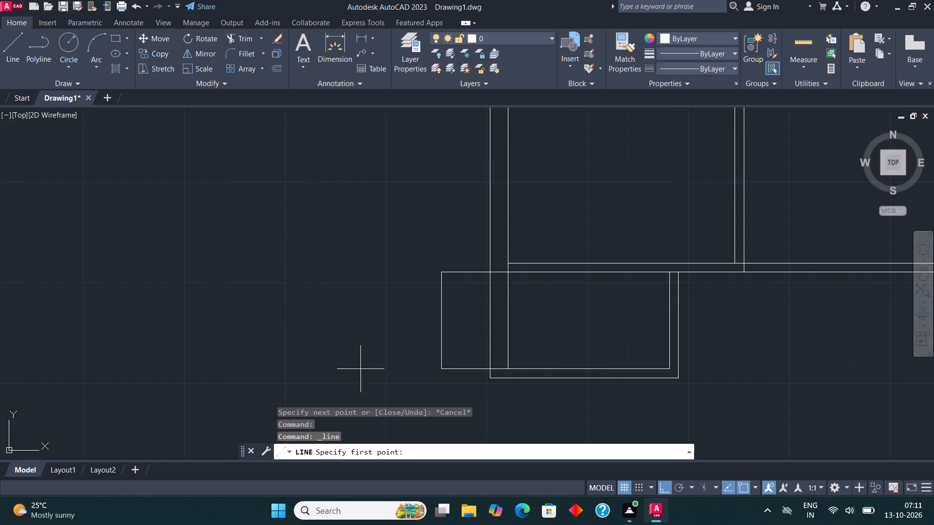
key("Escape")
Offset the top, left and bottom lines of the 2' side space 4.5" outward to form its walls.
left_click(449, 373)
left_click(396, 228)
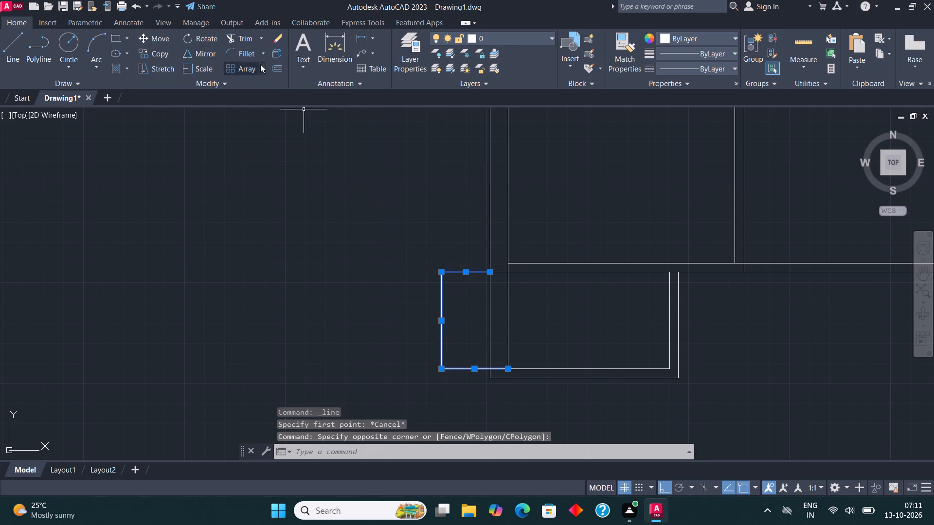
left_click(281, 67)
left_click(464, 273)
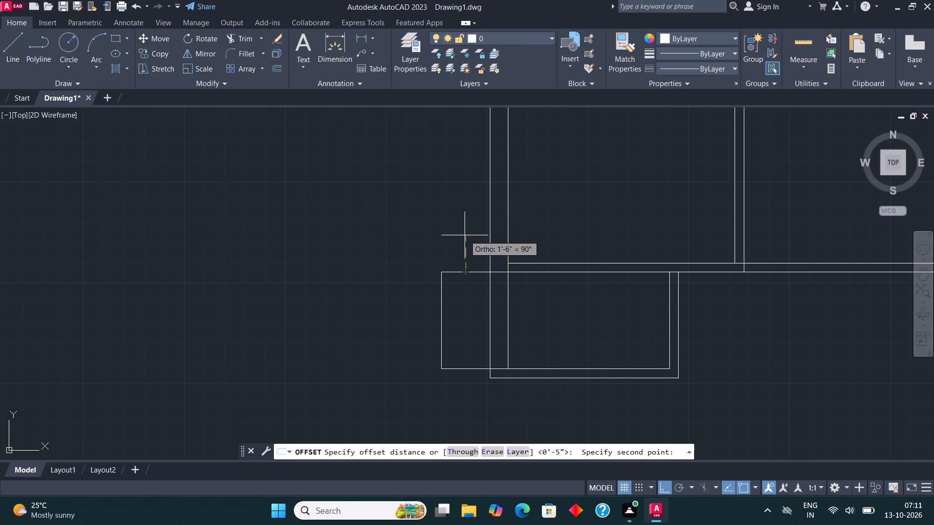
type("4.5\"")
key("Return")
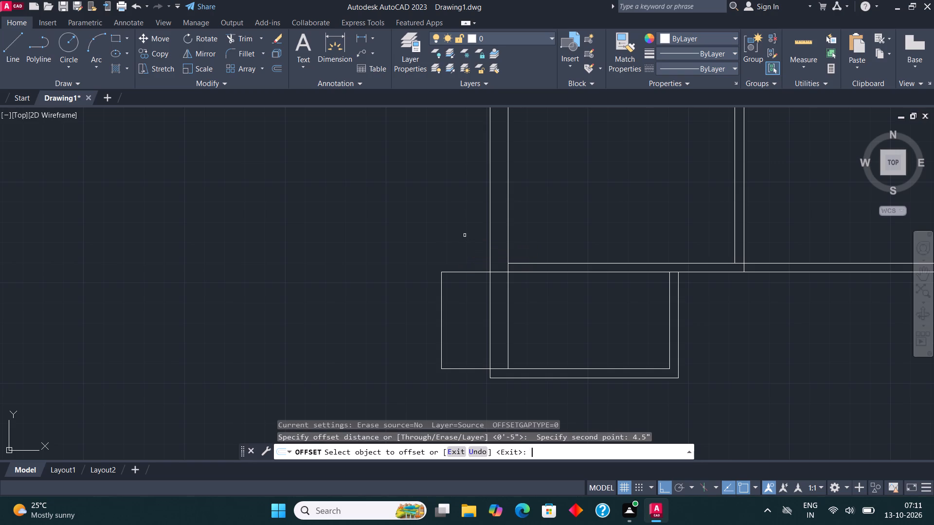
left_click(458, 273)
left_click(459, 244)
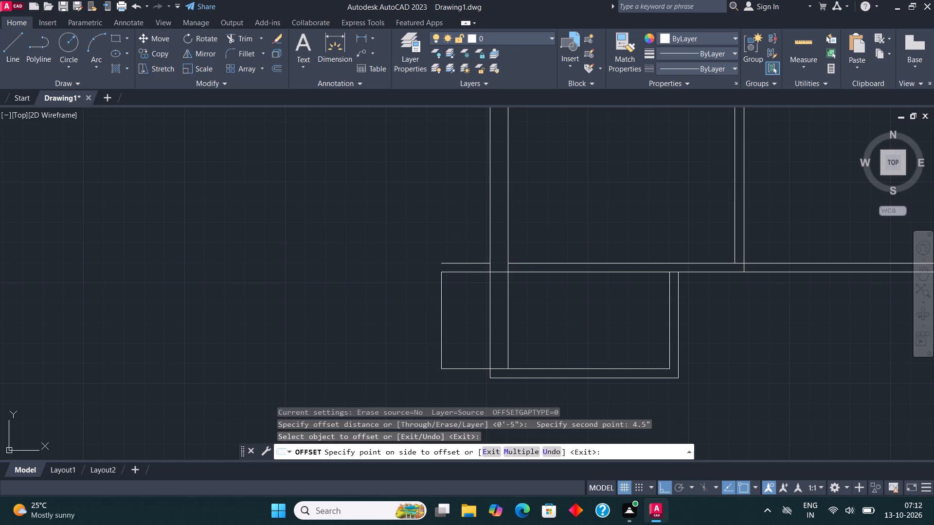
left_click(442, 315)
left_click(428, 303)
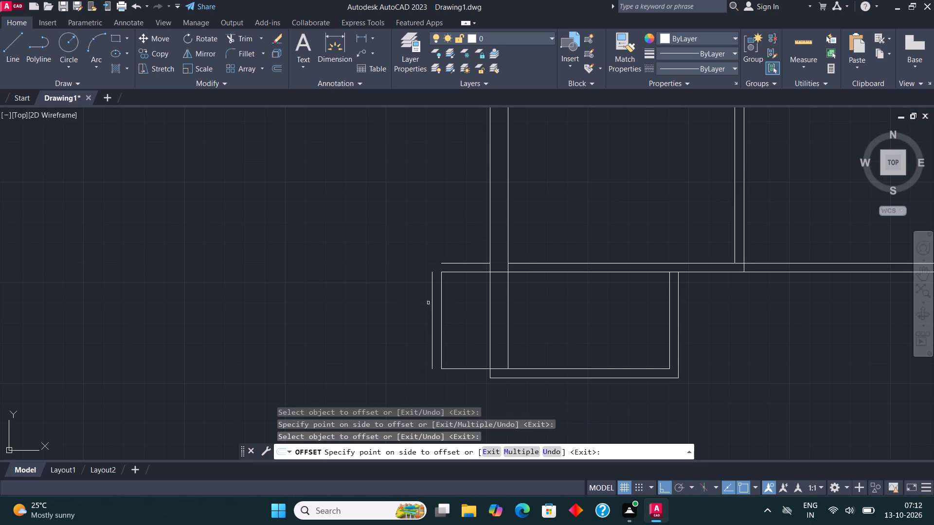
left_click(466, 368)
left_click(466, 398)
key("Escape")
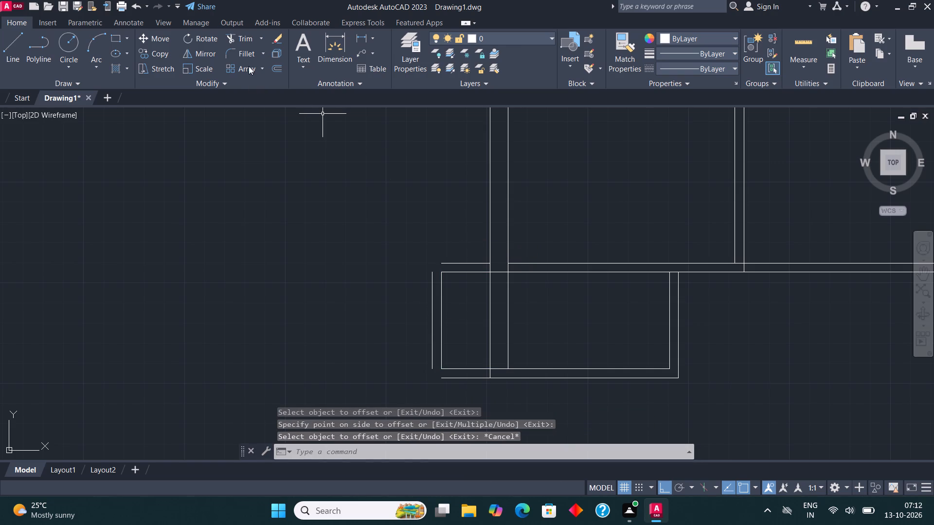
Fillet the 2' side space's outer wall lines to close the bottom-left and top-left outer corners.
left_click(243, 55)
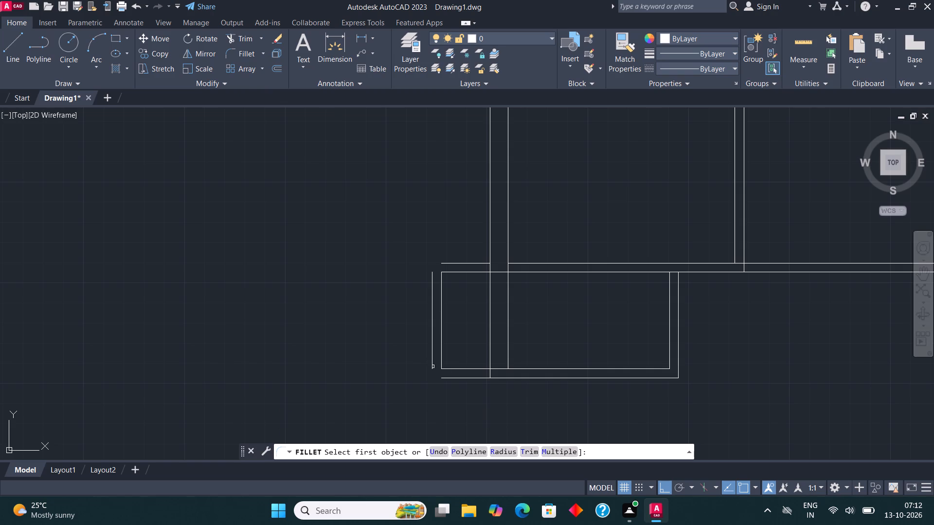
left_click(433, 367)
left_click(446, 379)
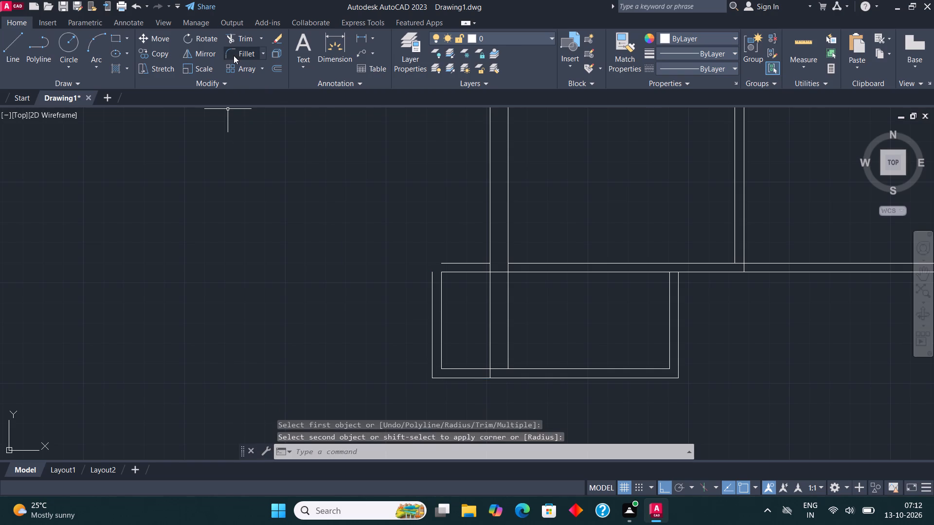
left_click(233, 55)
left_click(433, 292)
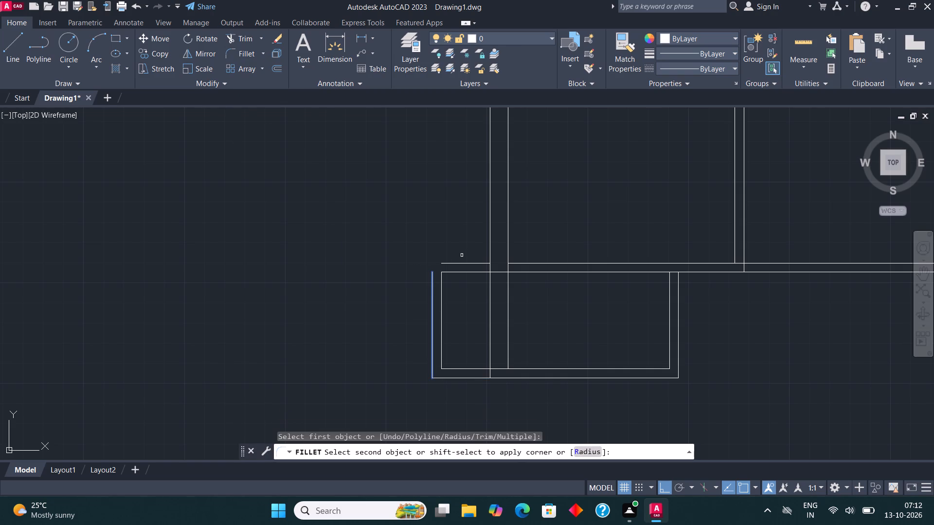
left_click(464, 262)
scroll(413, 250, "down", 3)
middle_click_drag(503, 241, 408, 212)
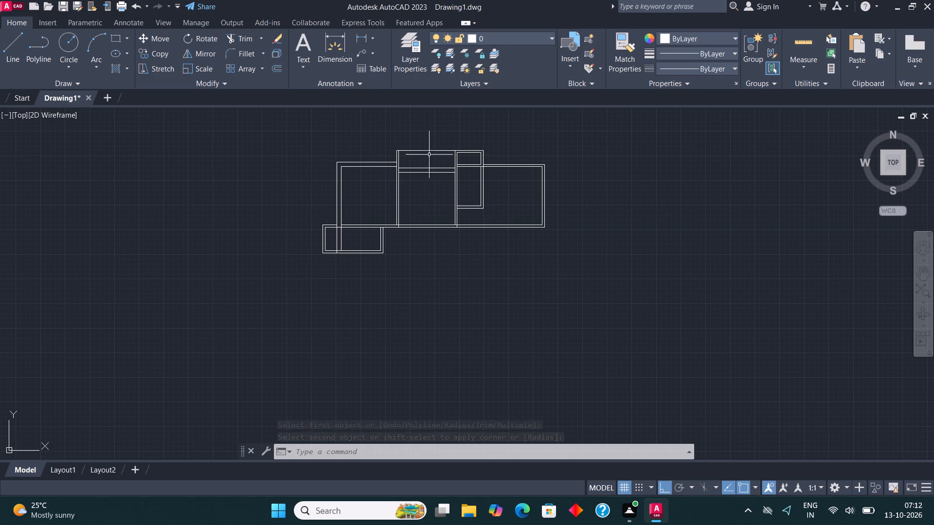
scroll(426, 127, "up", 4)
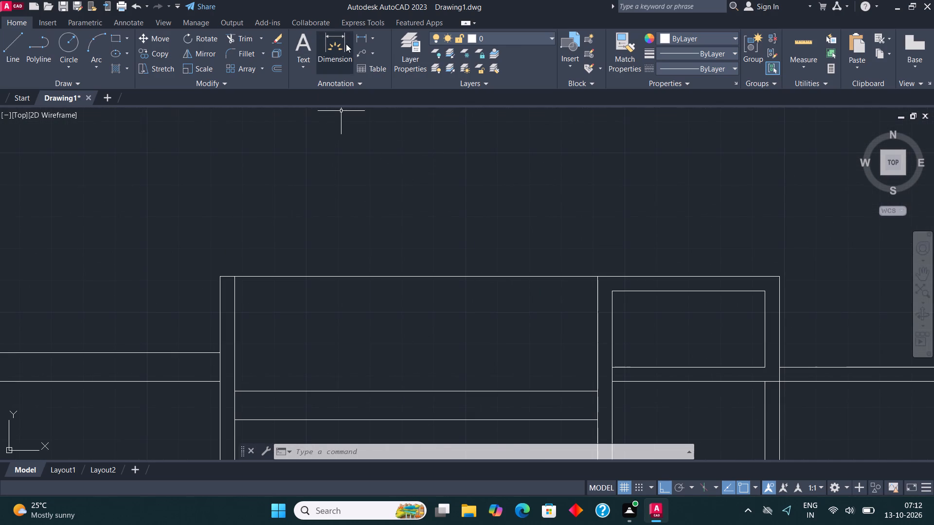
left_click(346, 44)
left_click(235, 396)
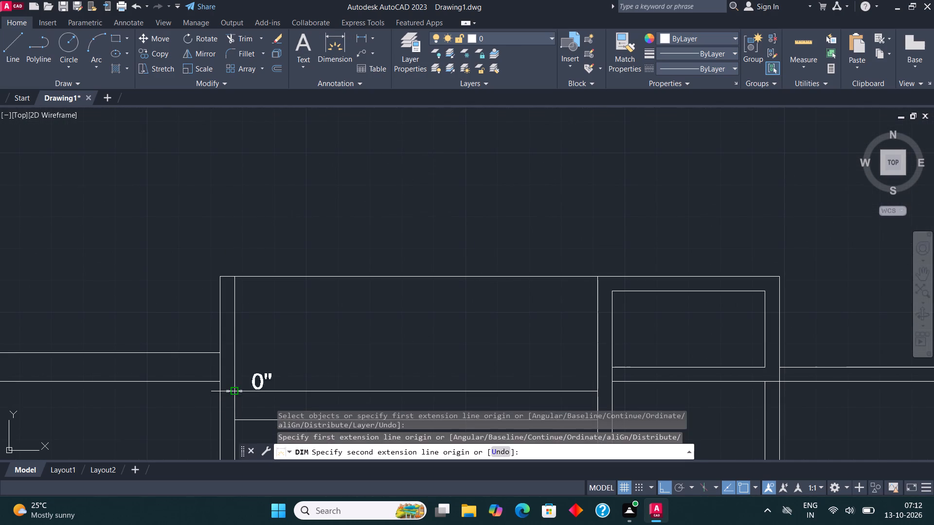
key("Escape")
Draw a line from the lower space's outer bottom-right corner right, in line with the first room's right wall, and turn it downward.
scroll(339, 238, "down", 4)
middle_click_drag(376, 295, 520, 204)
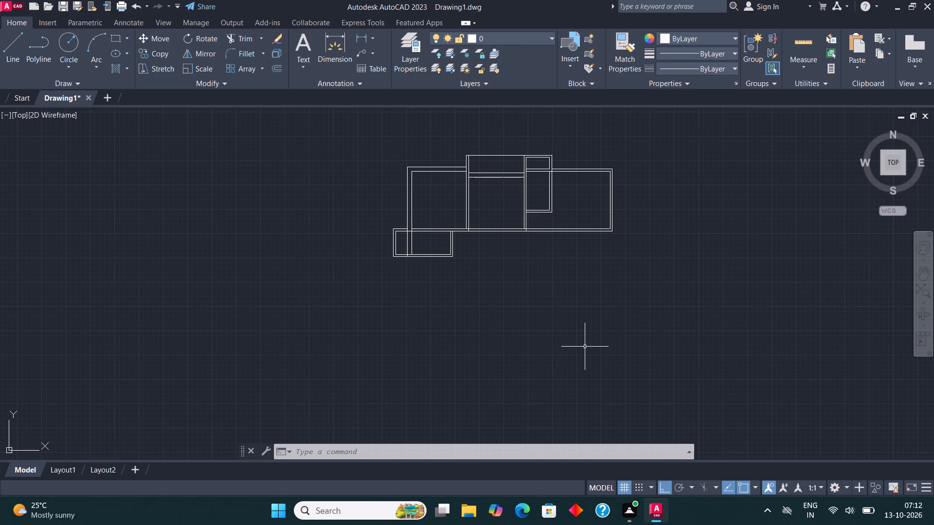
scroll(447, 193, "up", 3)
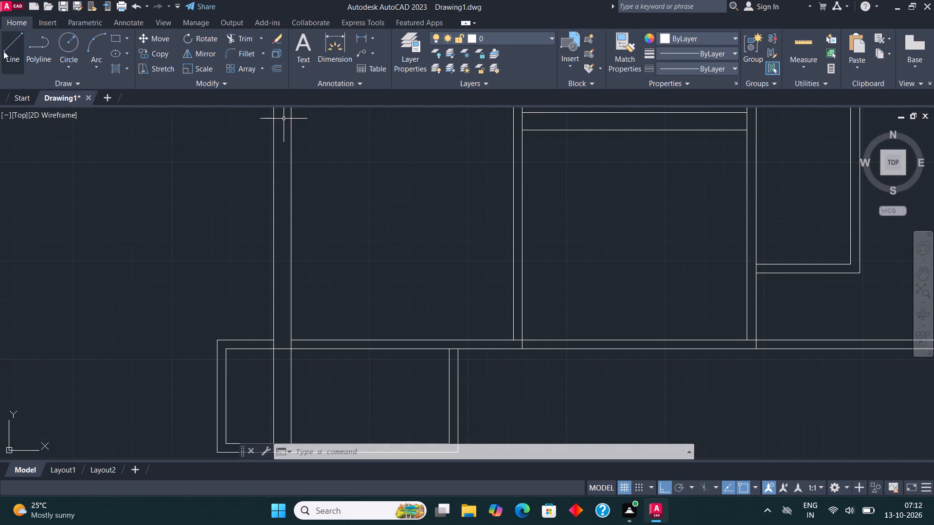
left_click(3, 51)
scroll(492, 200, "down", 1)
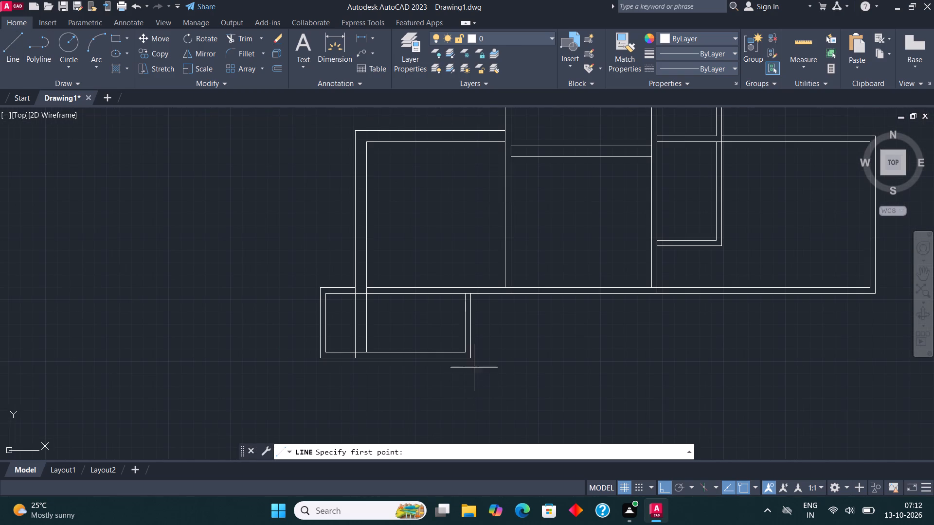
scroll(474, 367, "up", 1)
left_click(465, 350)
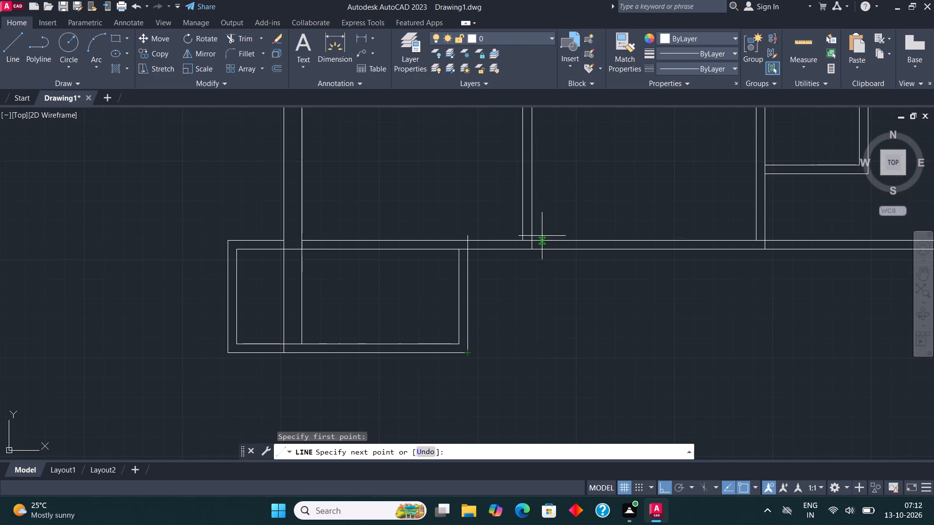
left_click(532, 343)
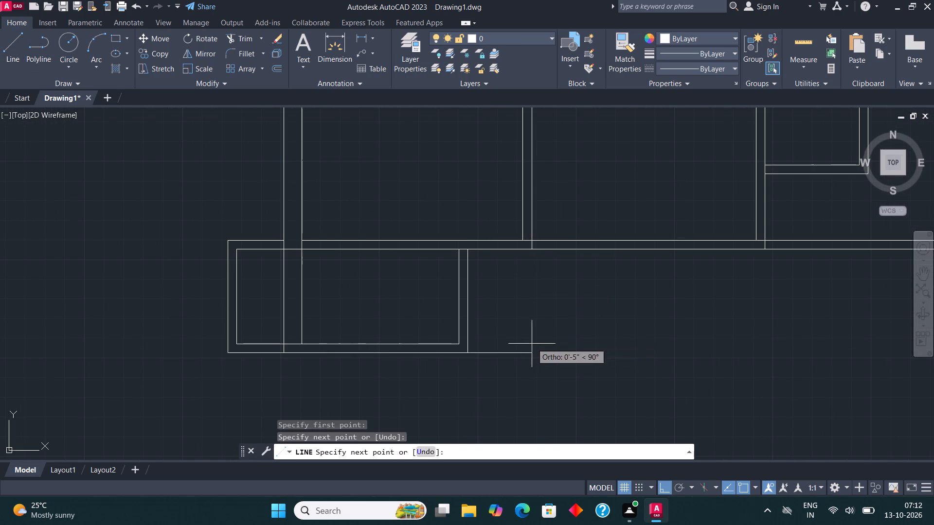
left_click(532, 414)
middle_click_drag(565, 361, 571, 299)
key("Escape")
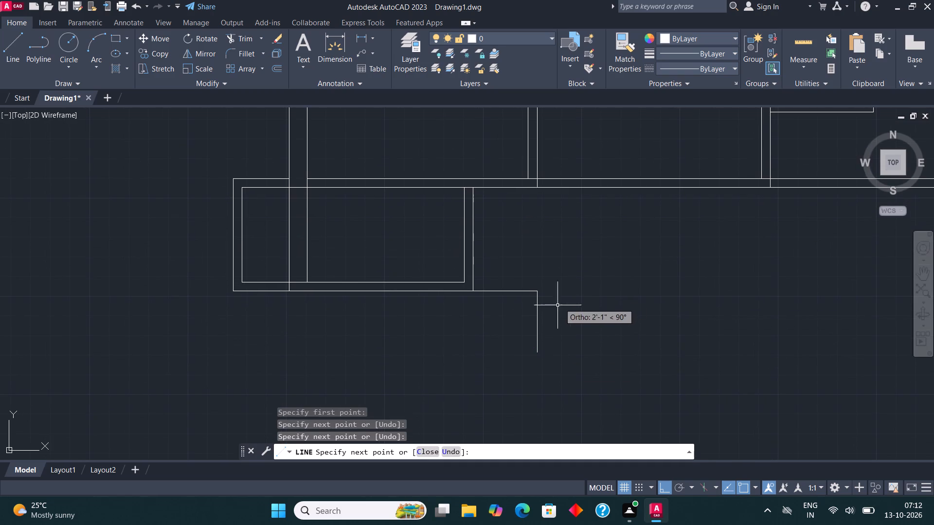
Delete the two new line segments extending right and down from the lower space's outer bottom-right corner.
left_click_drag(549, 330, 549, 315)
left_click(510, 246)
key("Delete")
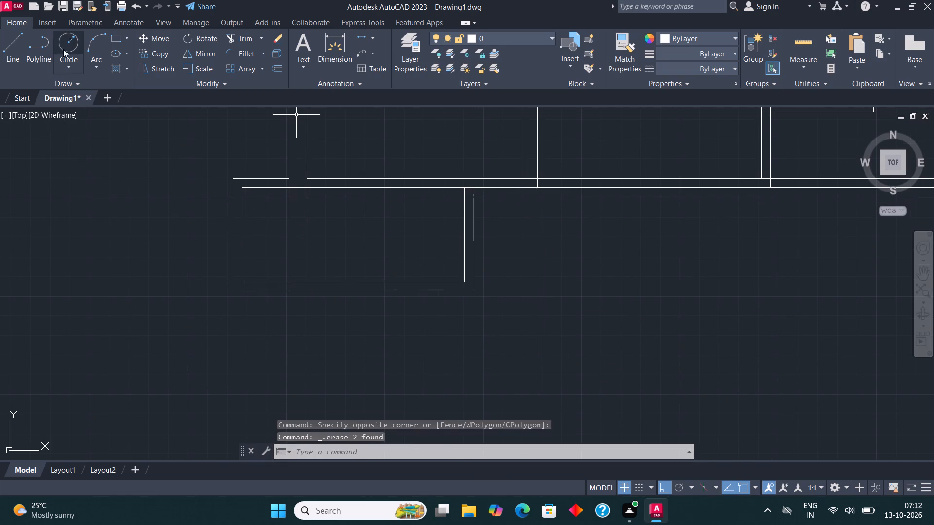
Draw a line from the lower space's inner bottom-right corner right to align with the first room's right wall inner line, and 9'6" down.
left_click(3, 39)
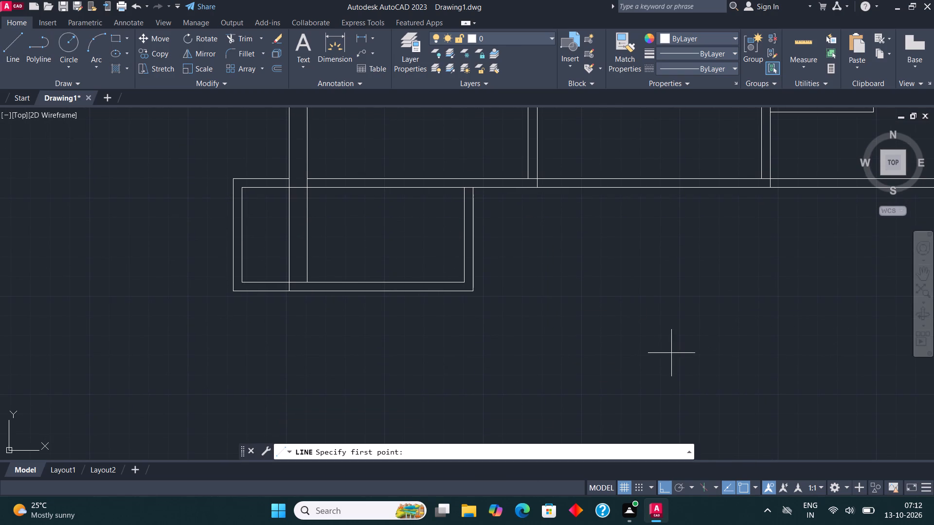
left_click(465, 282)
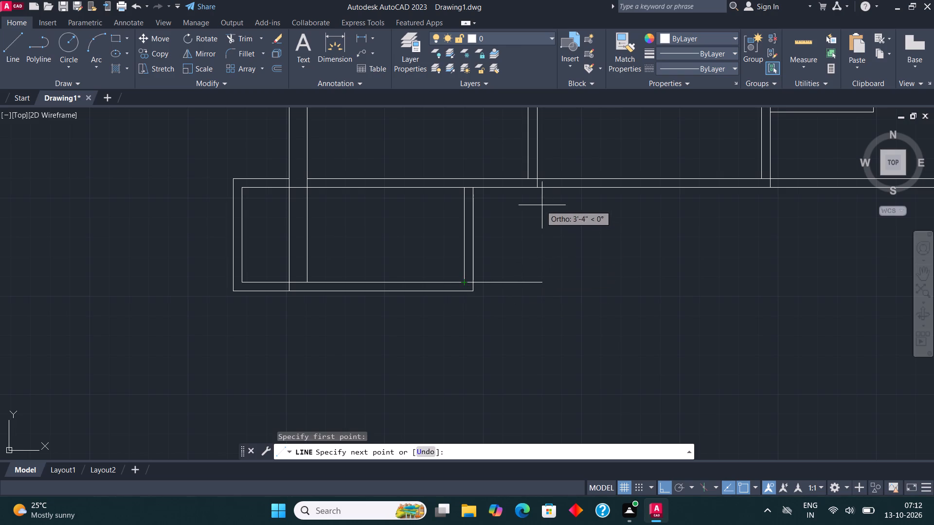
left_click(526, 280)
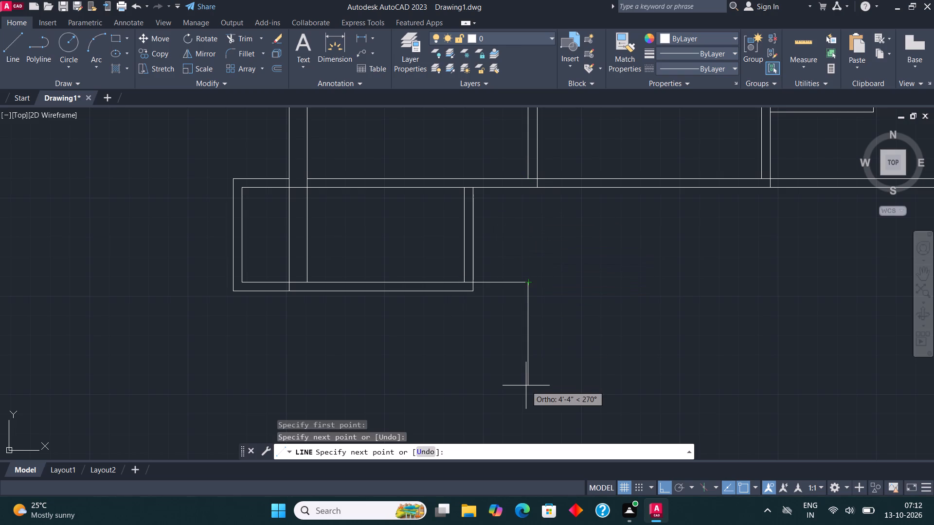
scroll(530, 382, "down", 1)
middle_click_drag(530, 382, 532, 361)
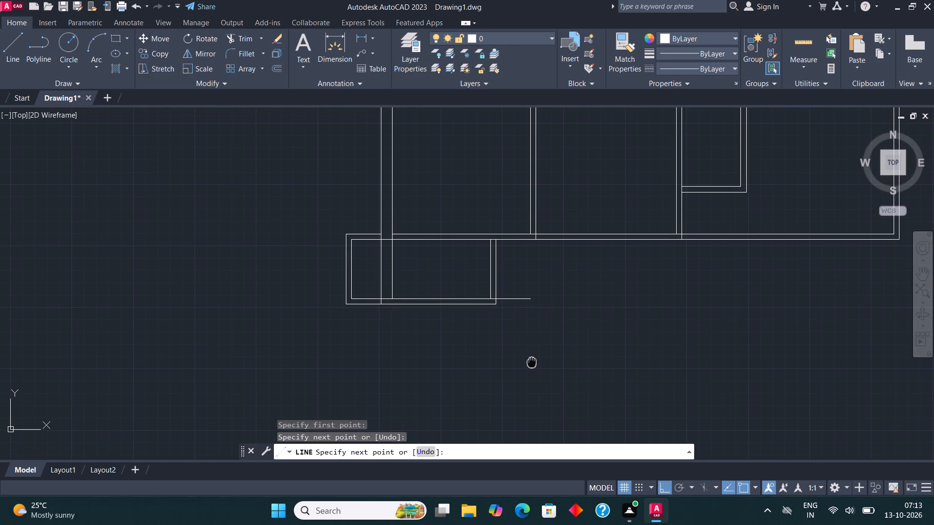
scroll(532, 361, "up", 1)
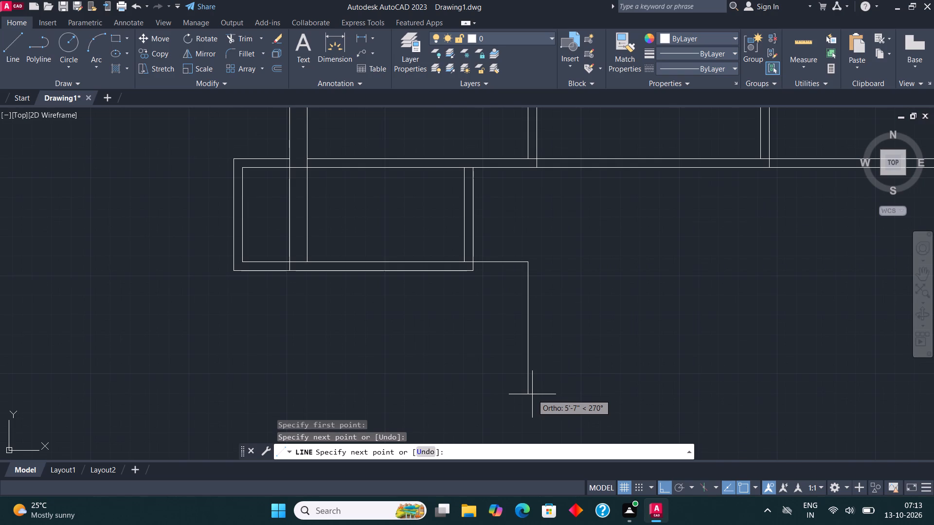
scroll(532, 393, "down", 1)
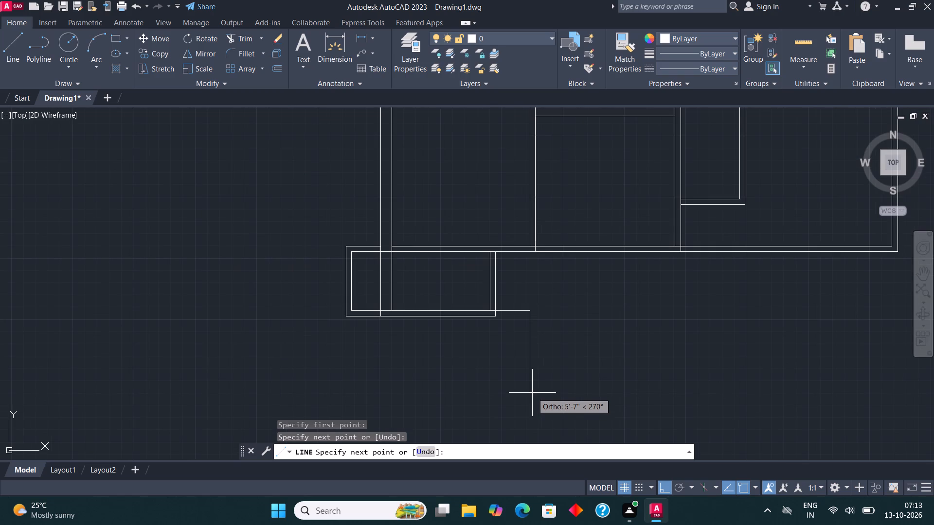
scroll(532, 393, "up", 1)
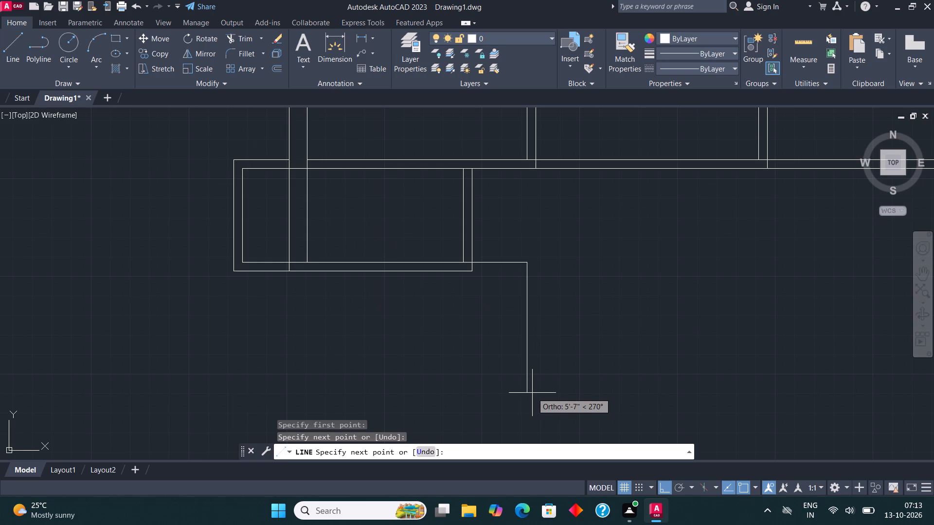
key("6")
key("BackSpace")
type("9'6\"")
key("Return")
key("Escape")
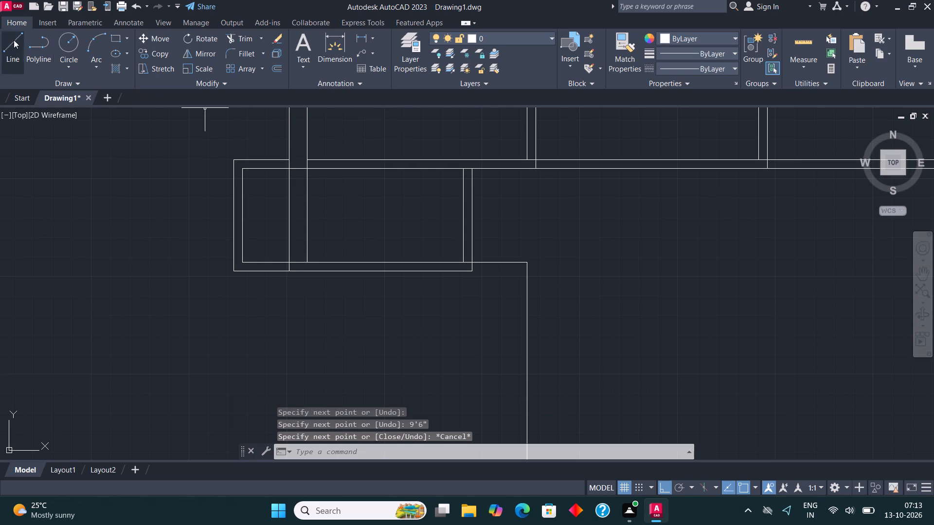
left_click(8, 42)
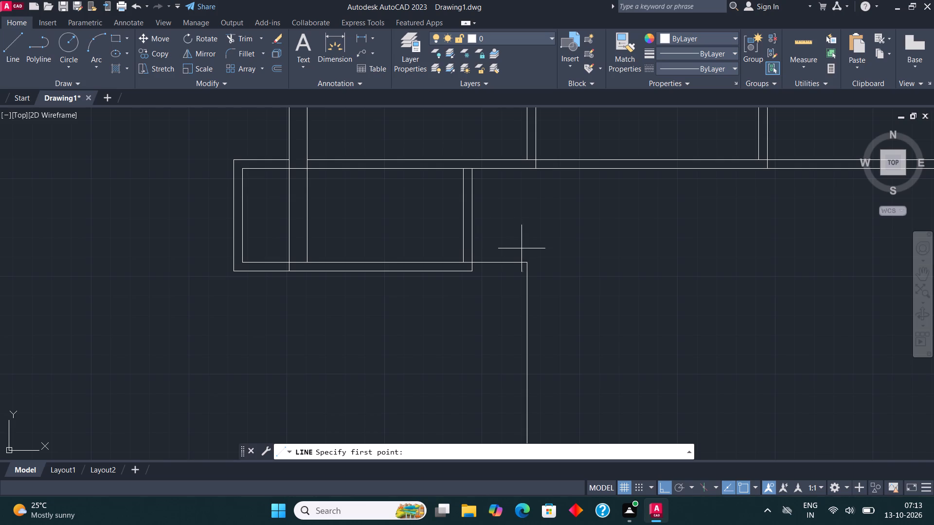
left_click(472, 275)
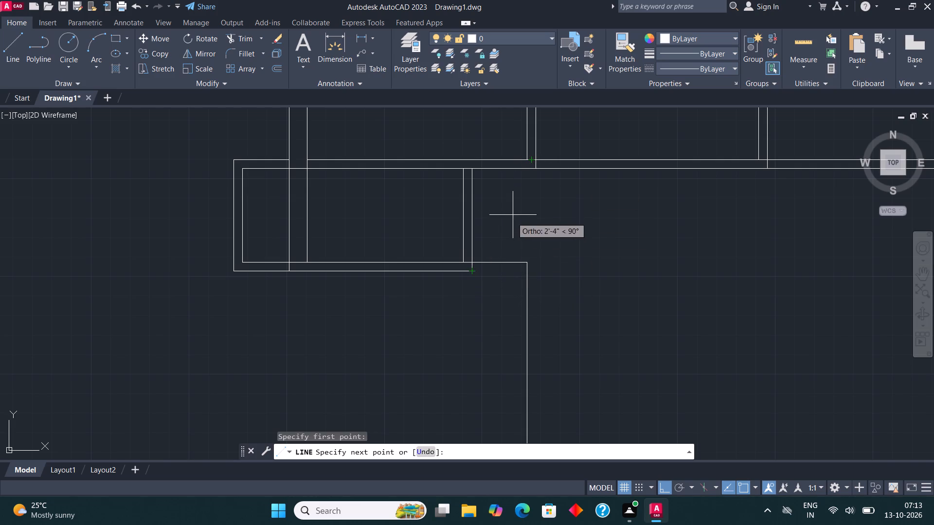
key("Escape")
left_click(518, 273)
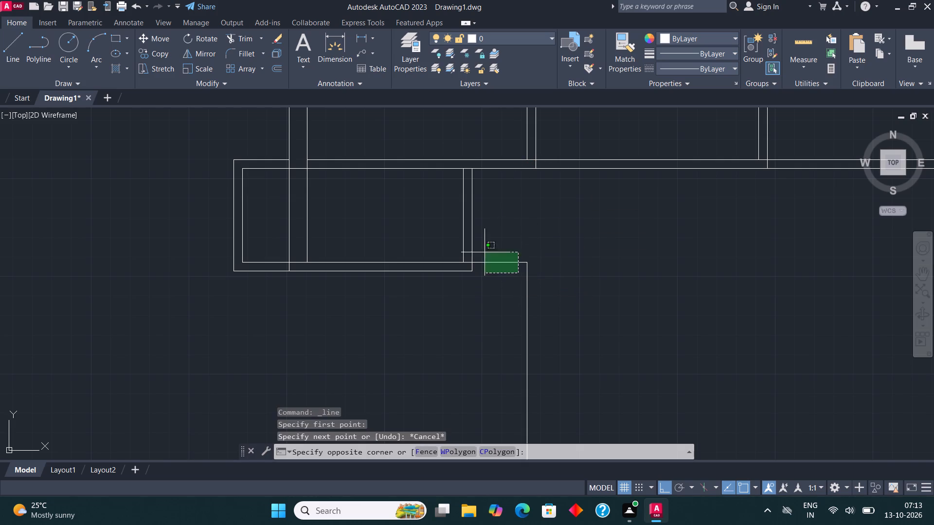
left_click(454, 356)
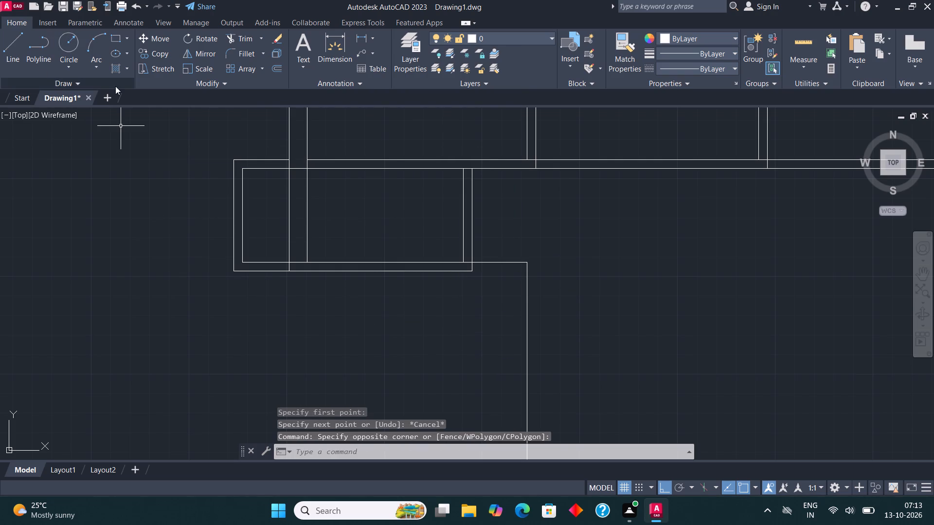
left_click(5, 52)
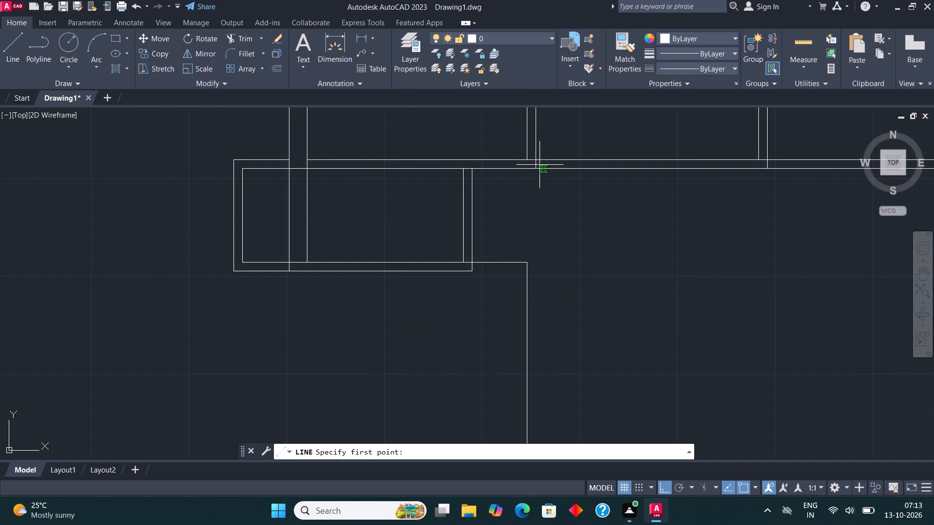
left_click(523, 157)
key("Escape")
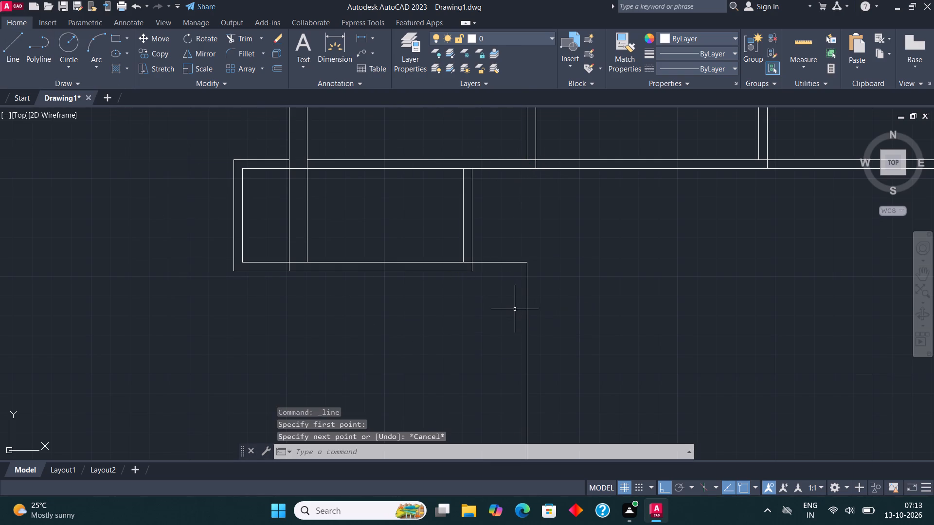
Delete the 9'6" vertical line below the lower space, keeping the short horizontal extension.
left_click_drag(538, 295, 522, 297)
left_click(492, 301)
key("Delete")
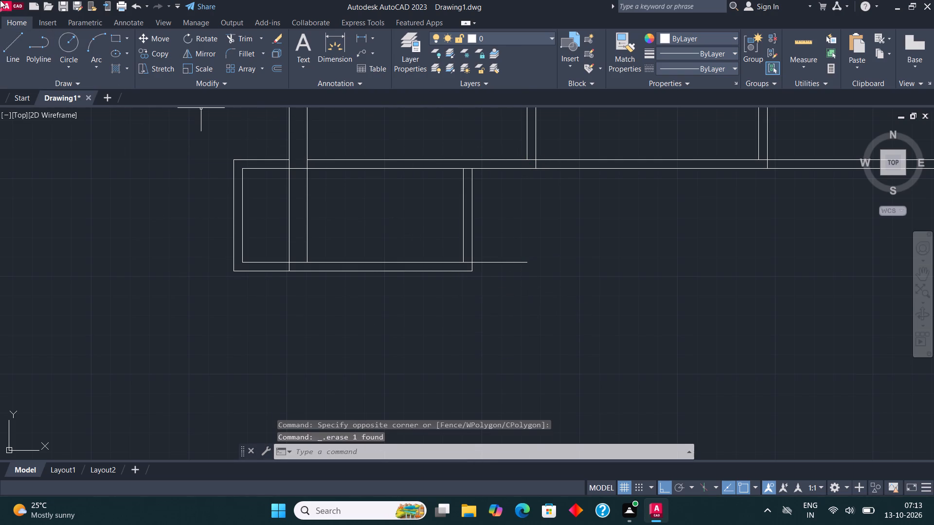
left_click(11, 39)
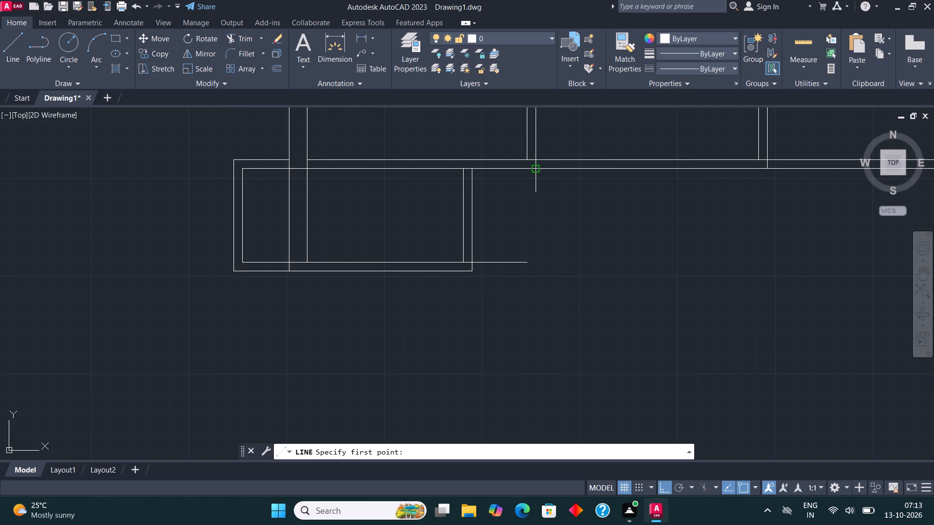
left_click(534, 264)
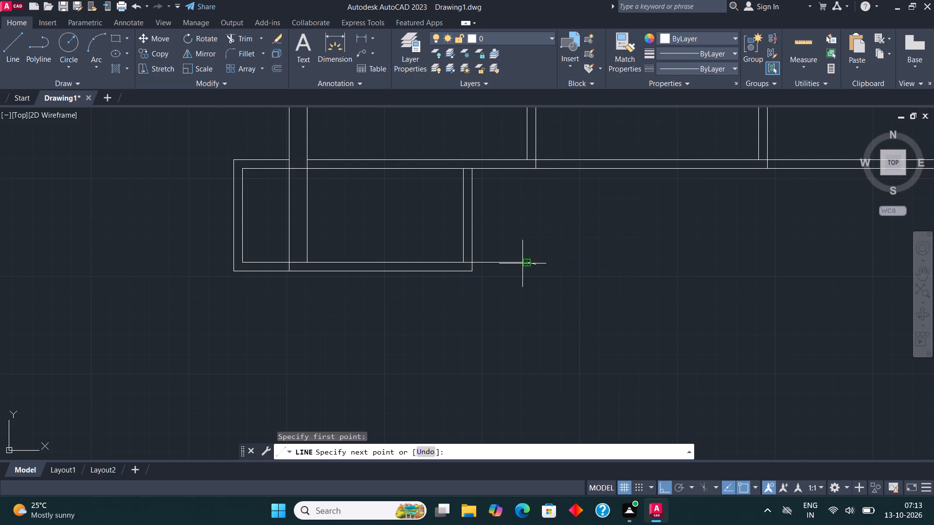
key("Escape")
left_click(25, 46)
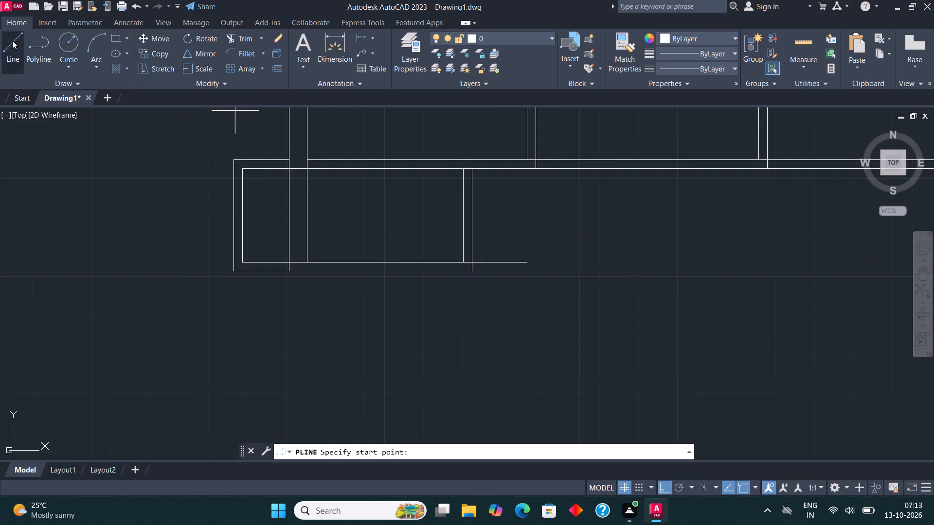
Extend from the short horizontal line's end to align with the outer line of the first room's right wall, and draw 9'6" down.
left_click(12, 40)
left_click(527, 262)
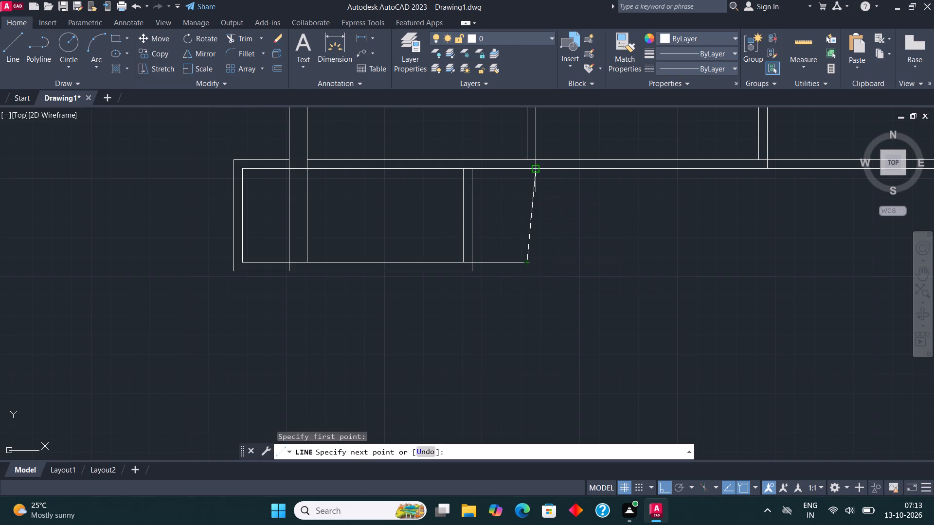
left_click(539, 269)
left_click(537, 454)
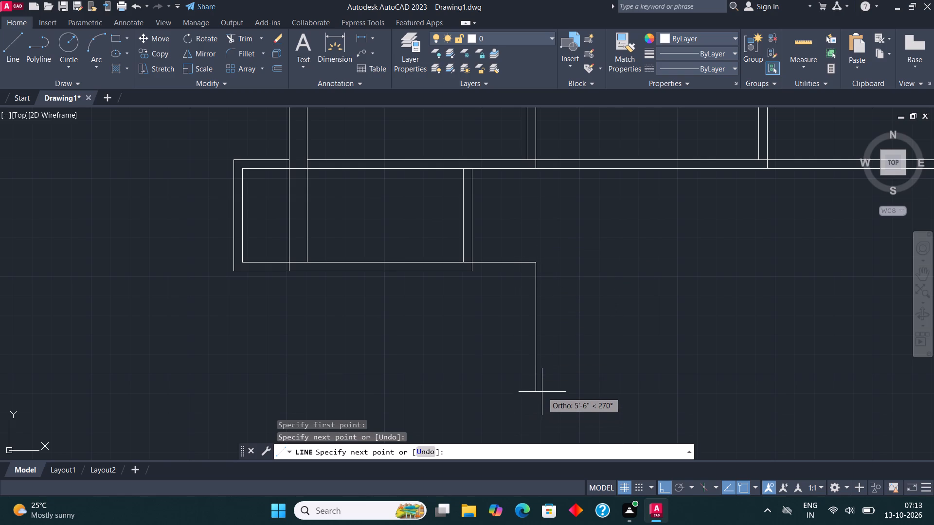
type("9'6\"")
key("Return")
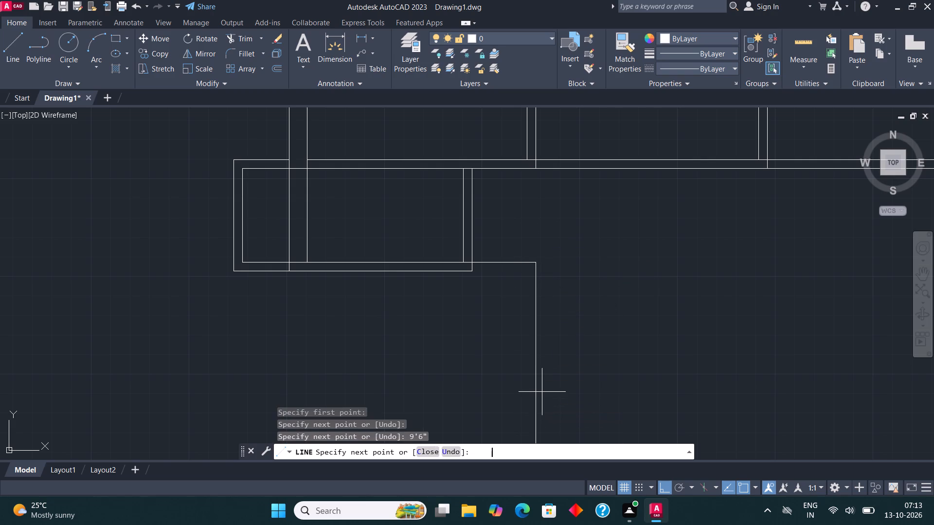
key("Escape")
Draw the new lower room's inner outline from the small space's outer bottom-right corner: right, 9'6" down, 9' left, and up to the wall.
left_click(14, 48)
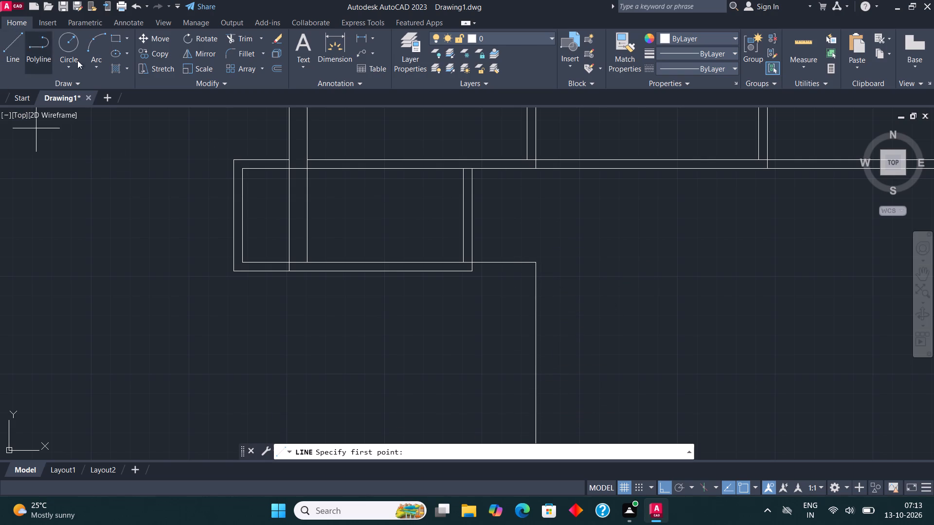
left_click(471, 272)
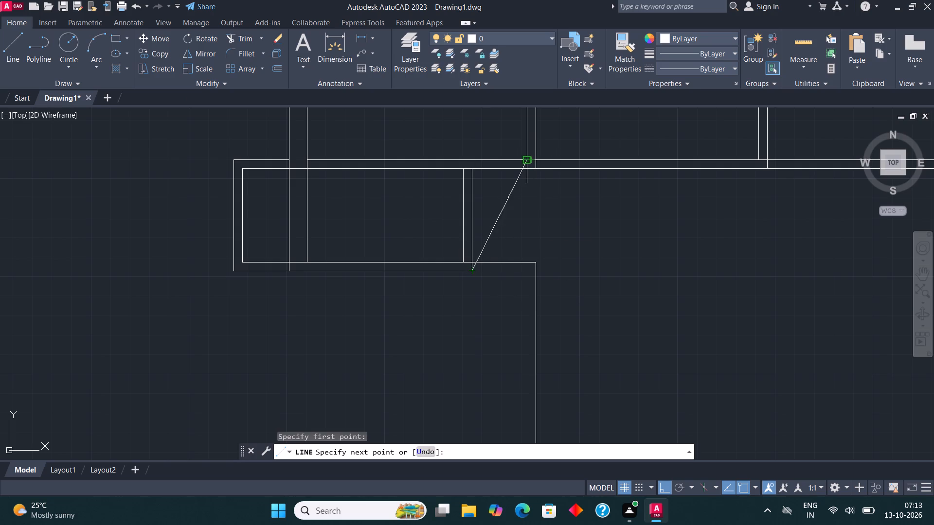
left_click(522, 279)
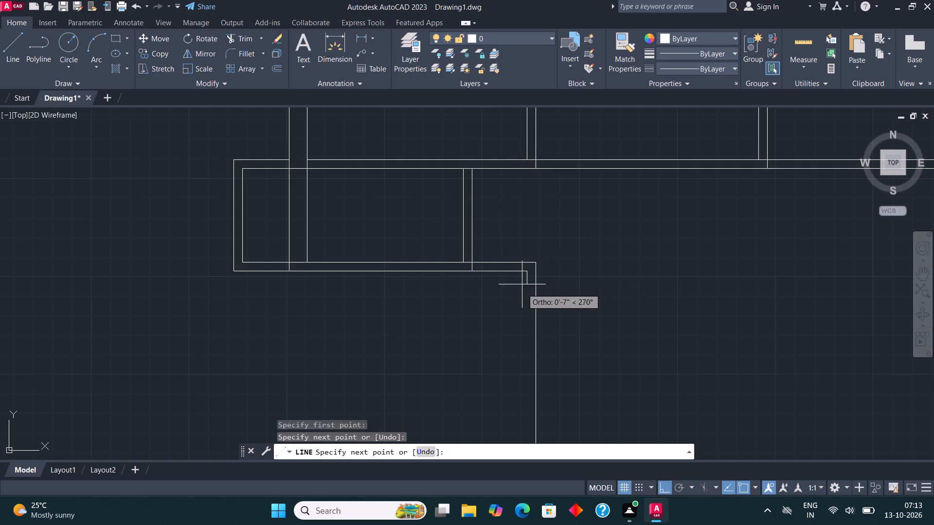
type("9'6\"")
key("Return")
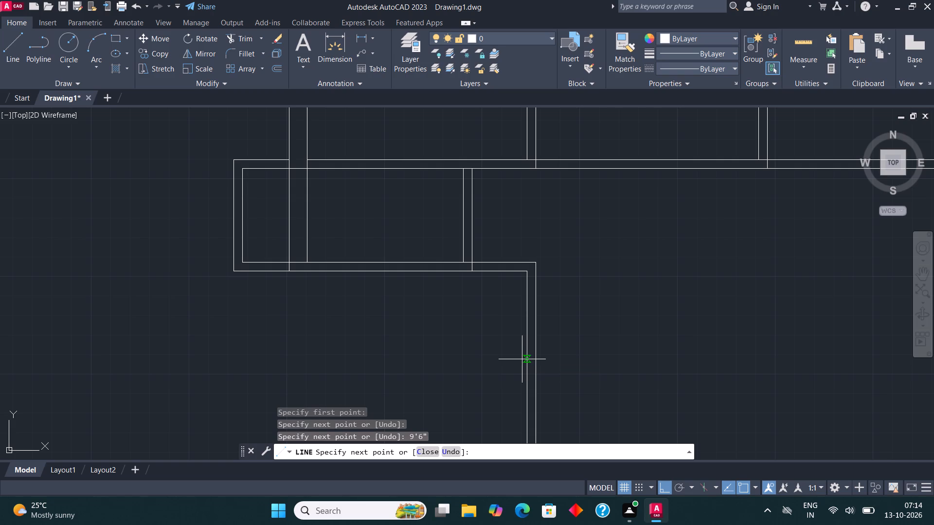
scroll(530, 268, "down", 3)
scroll(485, 331, "up", 1)
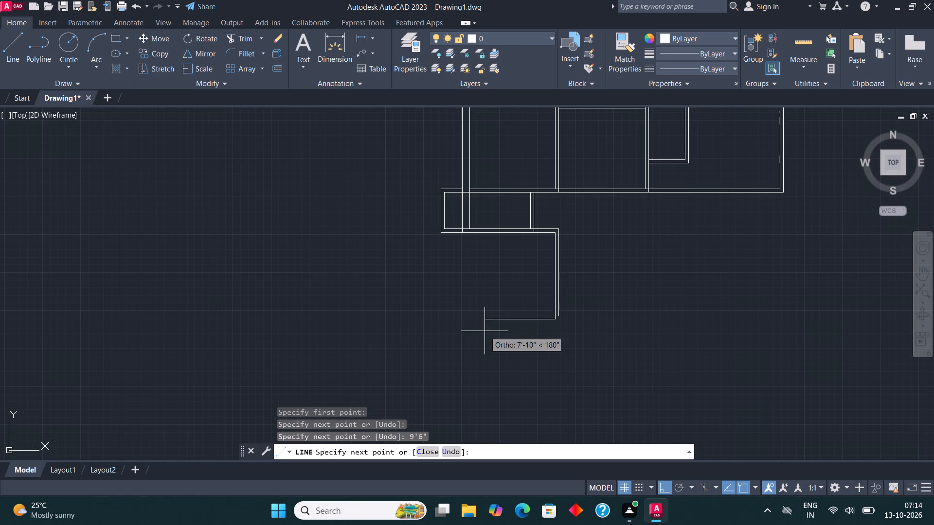
scroll(485, 331, "up", 1)
type("9'")
key("Return")
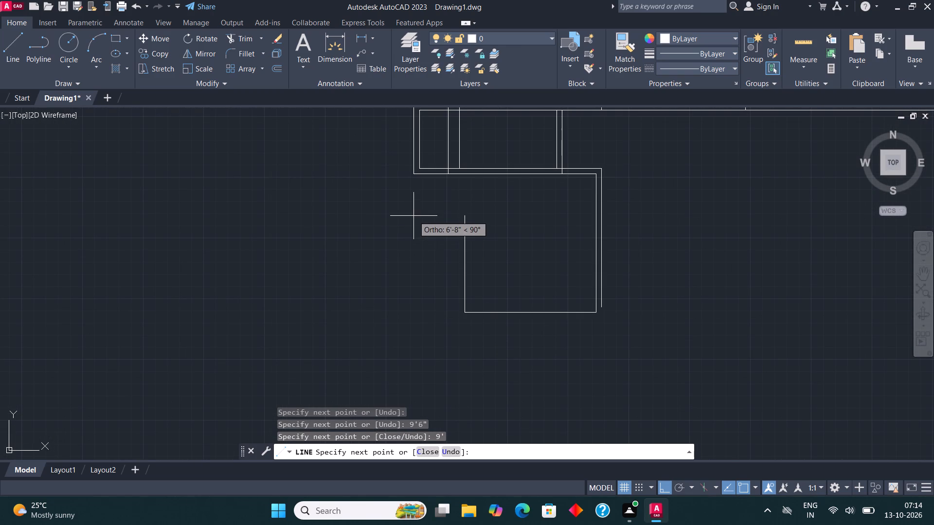
left_click(470, 178)
key("Escape")
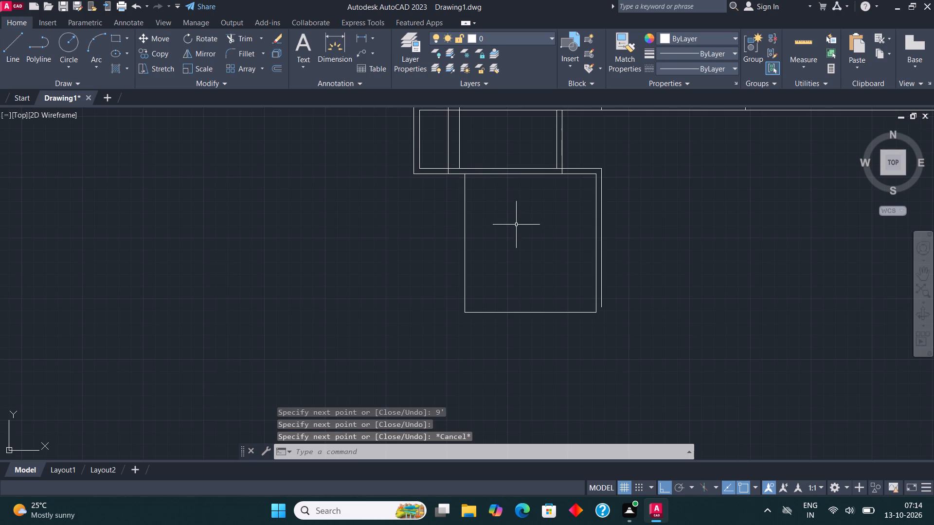
Offset the new lower room's left inner line 9" outward to the left.
middle_click_drag(509, 233, 503, 234)
left_click_drag(538, 349, 534, 333)
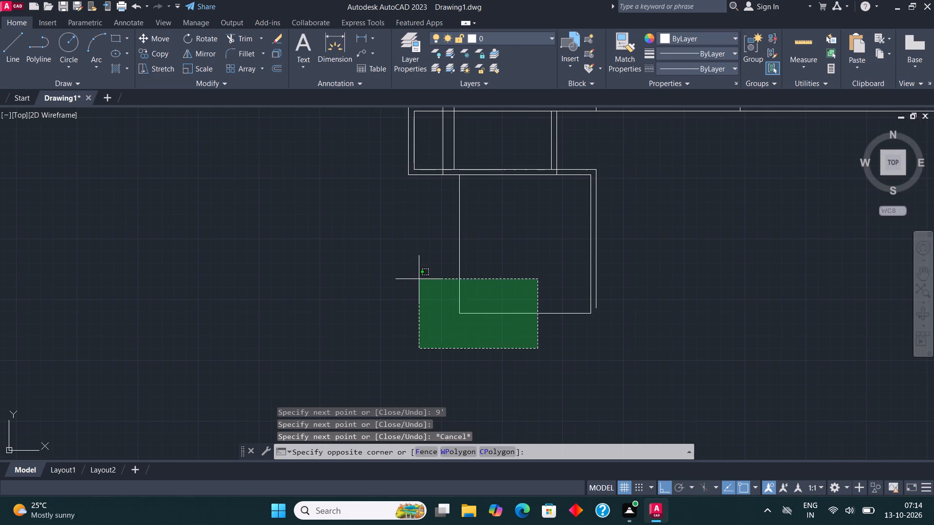
left_click(418, 278)
left_click(275, 63)
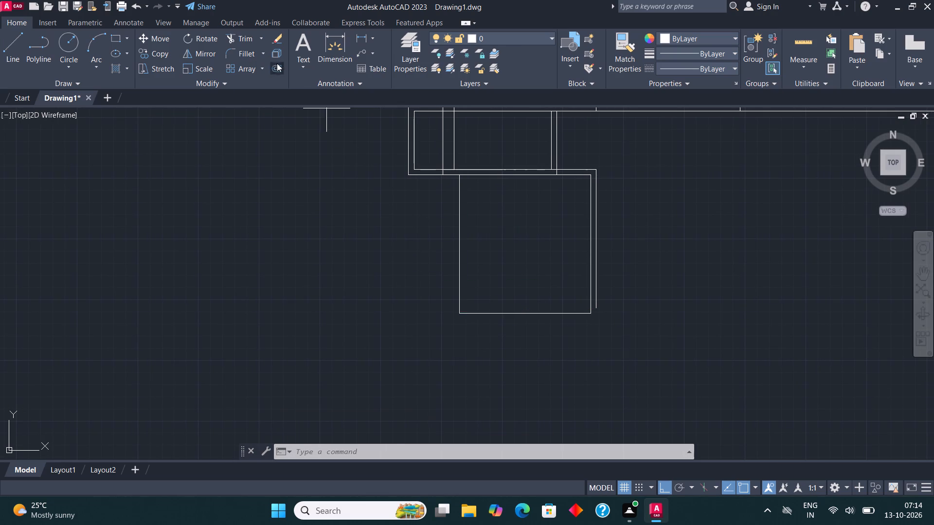
left_click(463, 241)
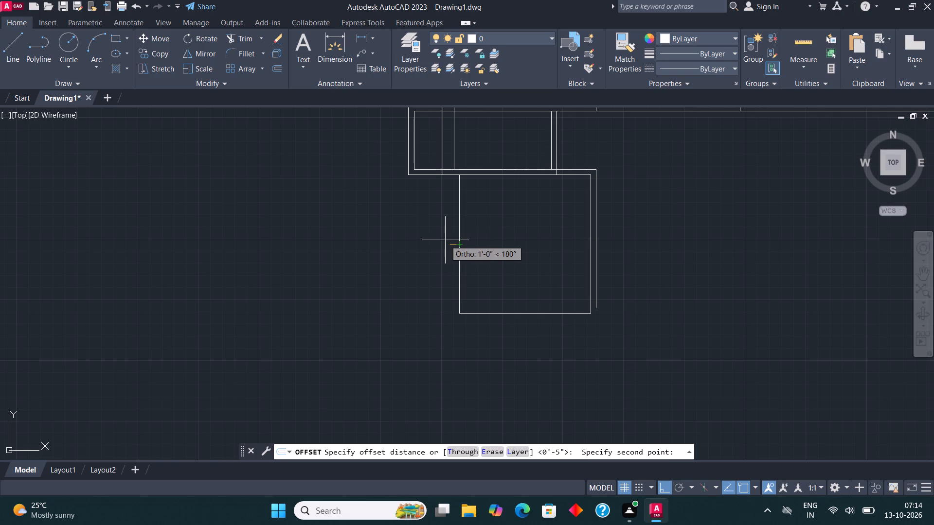
type("9\"")
key("Return")
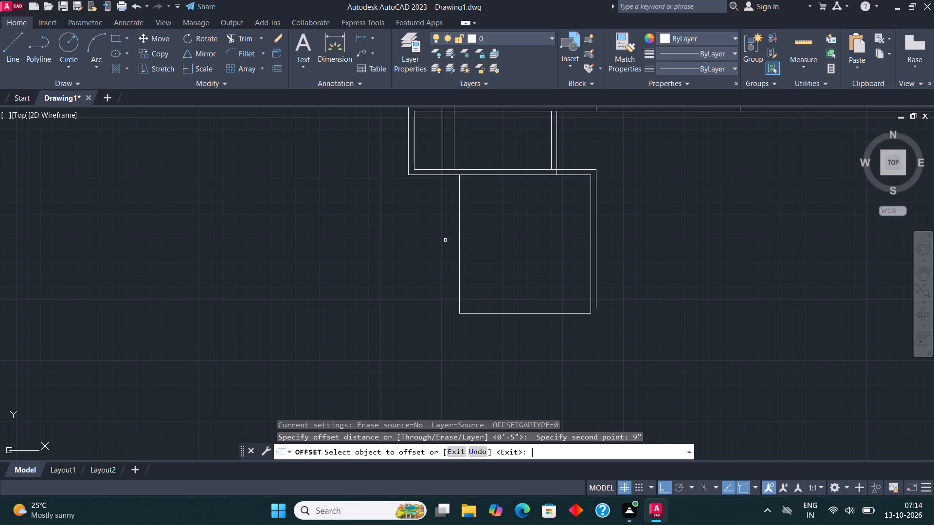
left_click_drag(460, 244, 455, 241)
left_click(443, 224)
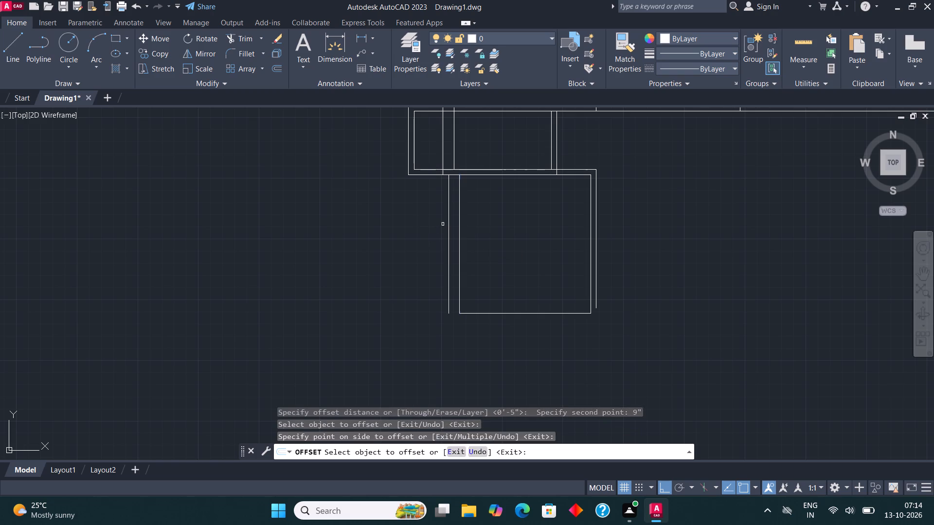
key("Escape")
Copy the new lower room's bottom line 4.5" downward.
left_click_drag(530, 330, 526, 320)
left_click(516, 299)
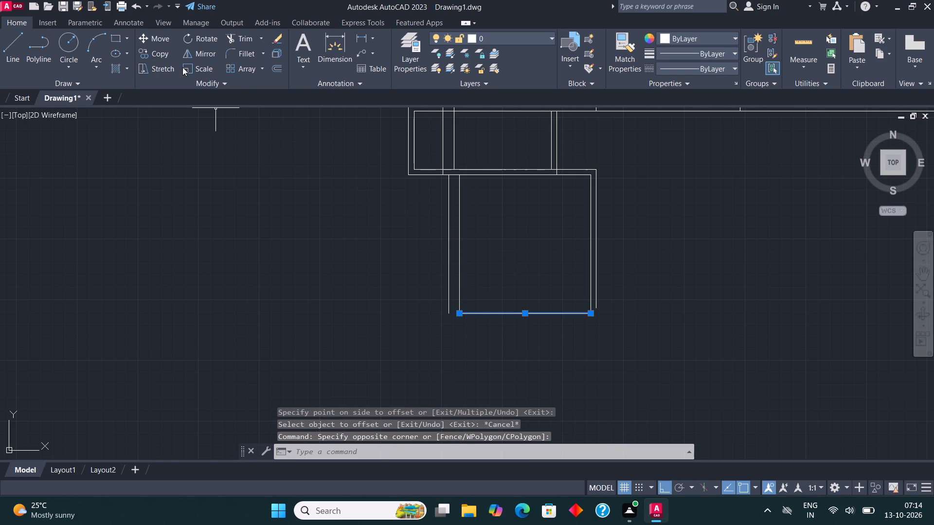
left_click(158, 54)
left_click(509, 312)
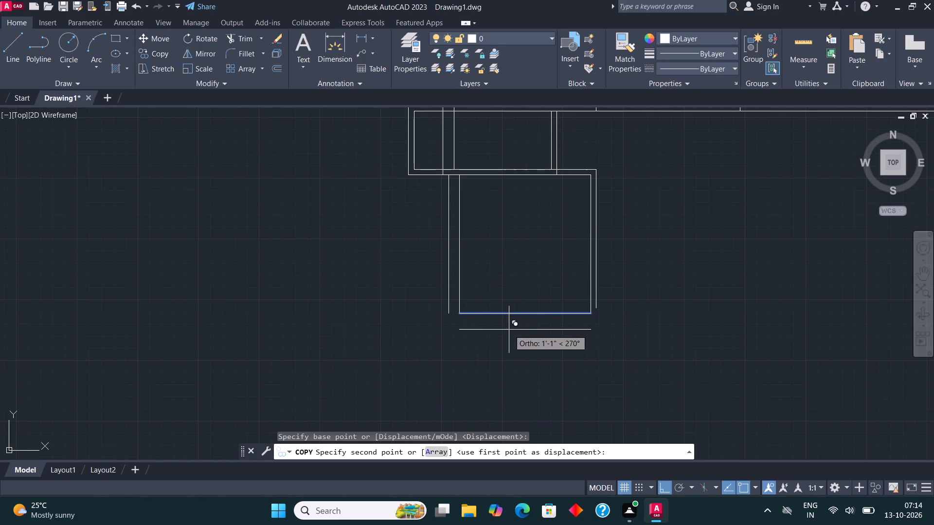
type("4.5\"")
key("Return")
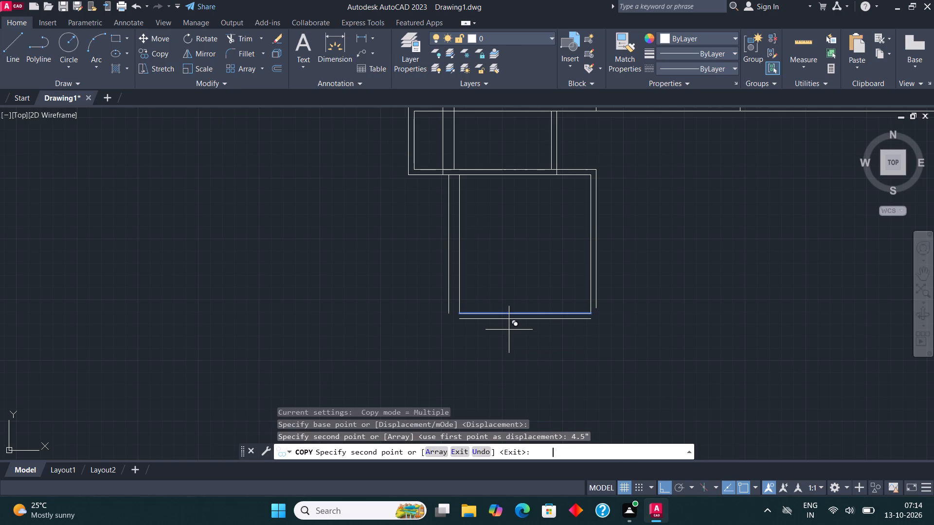
key("Escape")
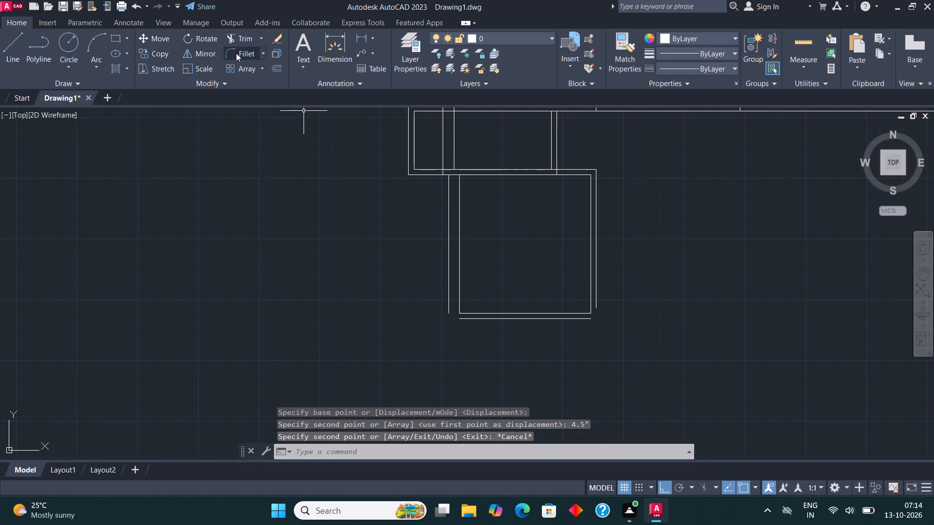
Fillet the new lower room's outer wall lines into closed corners at the bottom left and bottom right.
left_click(239, 52)
left_click(448, 282)
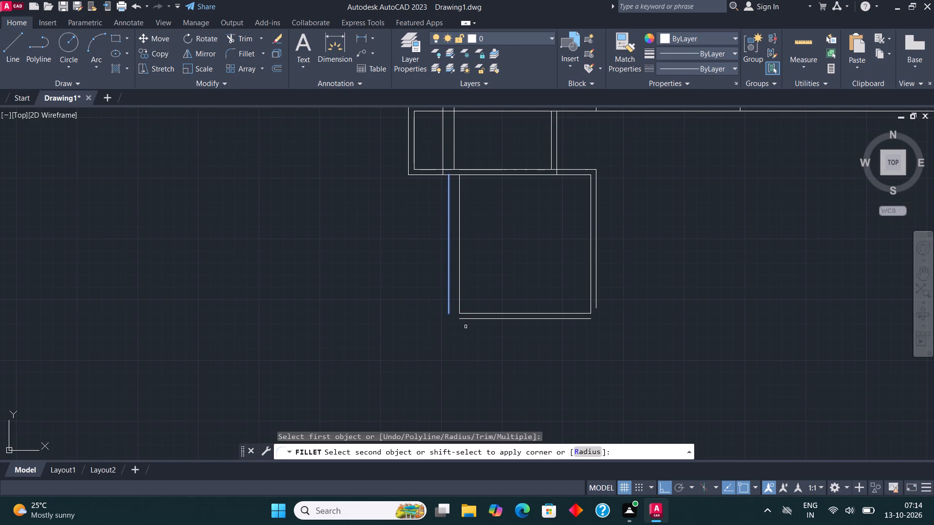
left_click(469, 320)
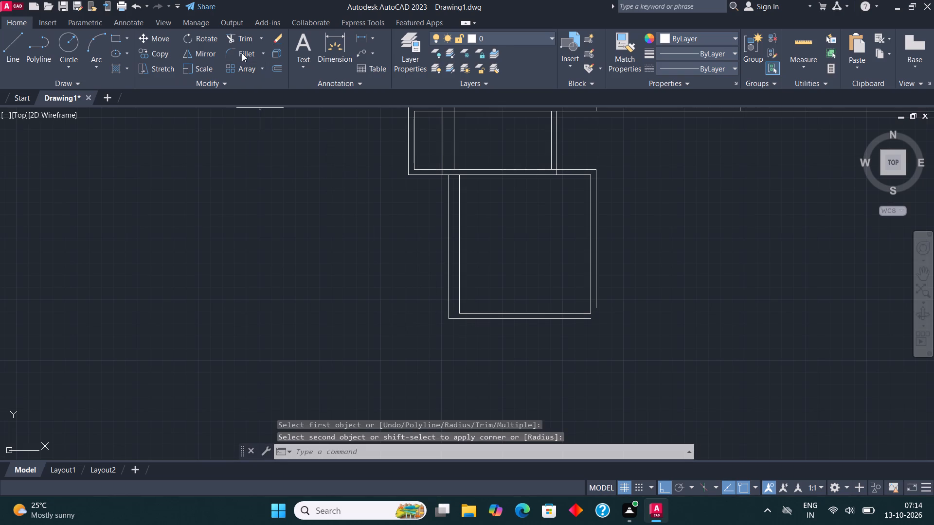
left_click(242, 50)
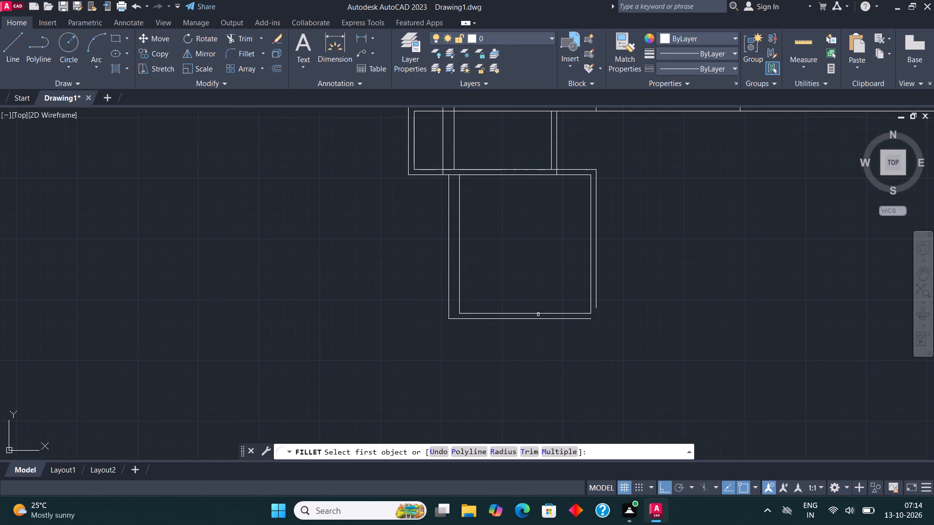
left_click(540, 322)
left_click(542, 319)
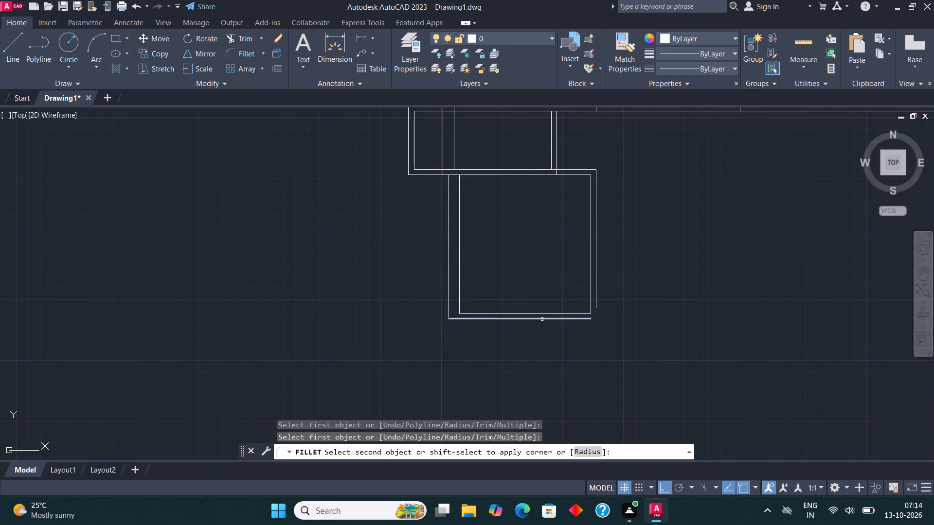
left_click(597, 300)
Draw two vertical lines extending the new lower room's right wall up to the first room's bottom wall.
scroll(450, 311, "down", 1)
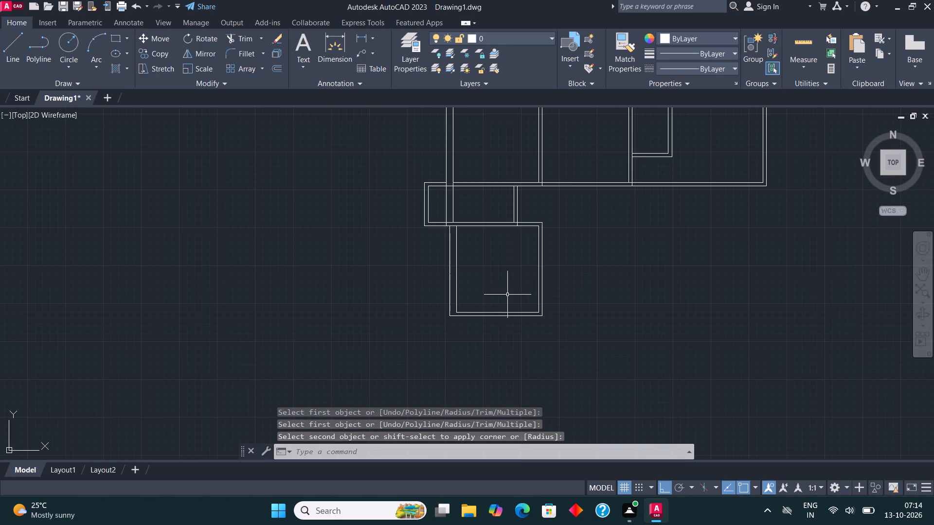
middle_click_drag(491, 255, 474, 245)
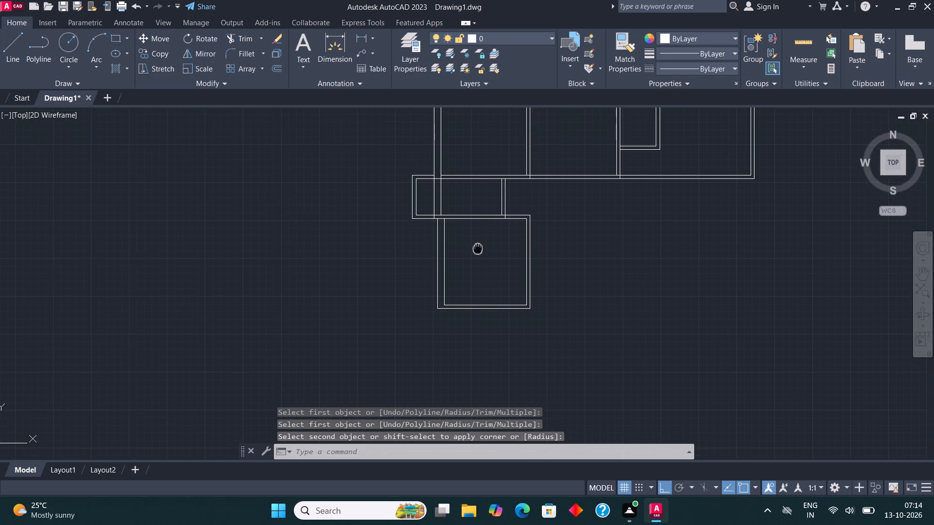
middle_click_drag(474, 245, 383, 299)
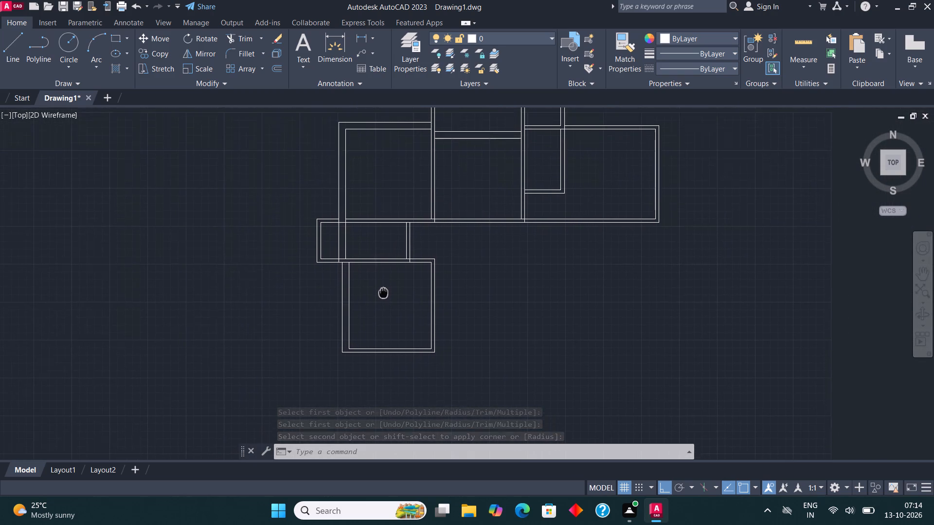
middle_click_drag(383, 299, 383, 301)
left_click(10, 42)
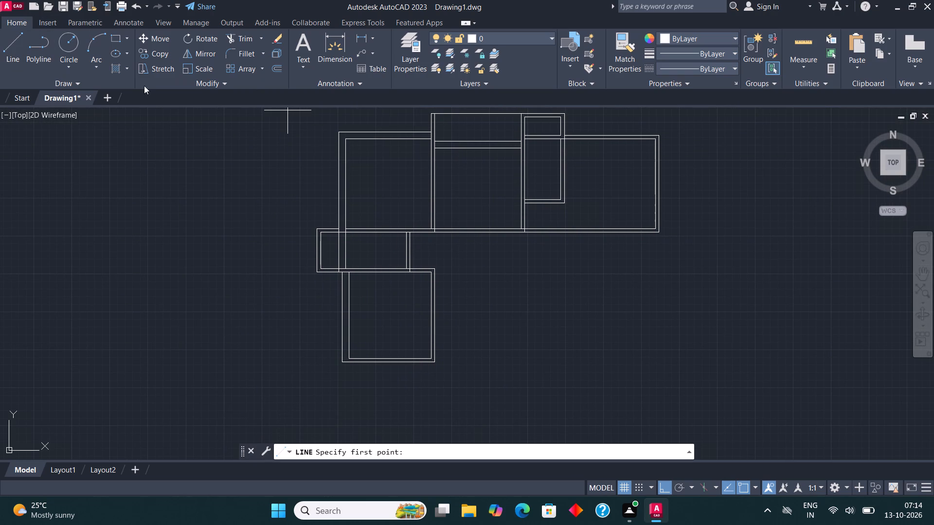
middle_click(450, 252)
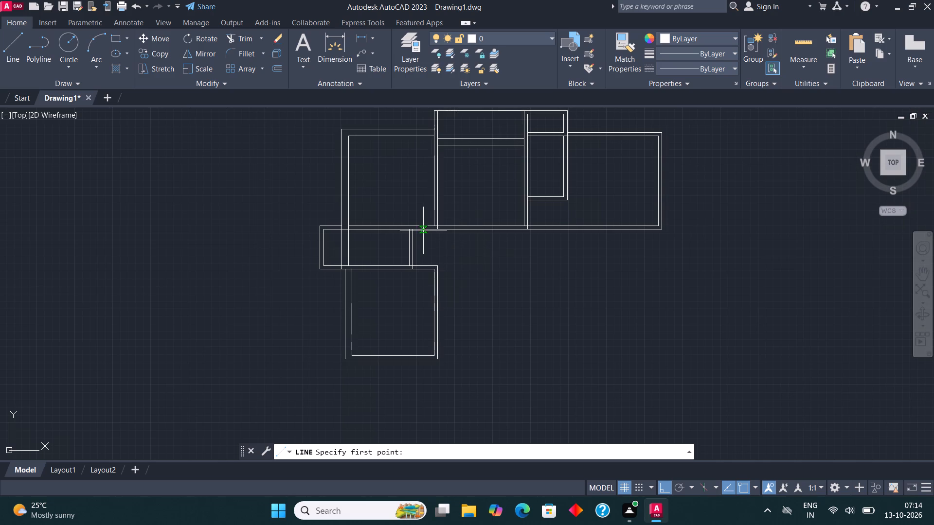
scroll(437, 255, "up", 2)
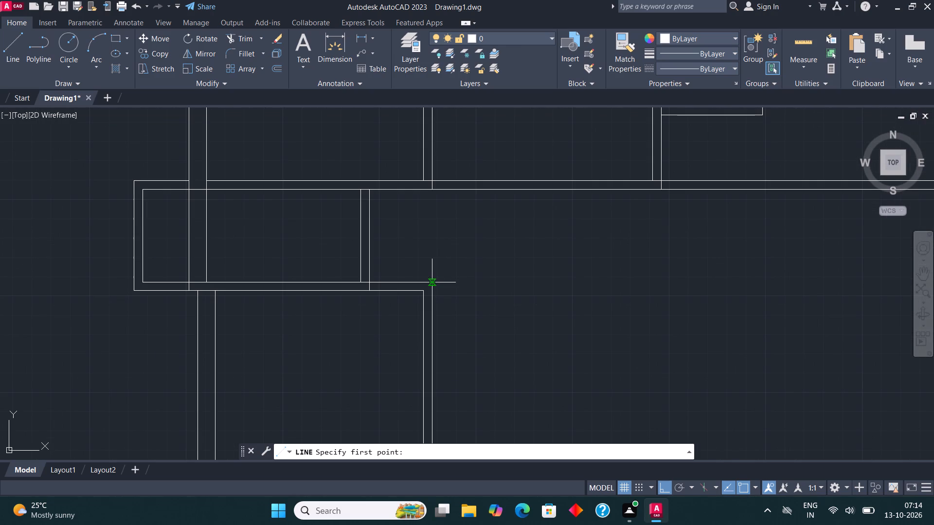
left_click(434, 284)
left_click(434, 189)
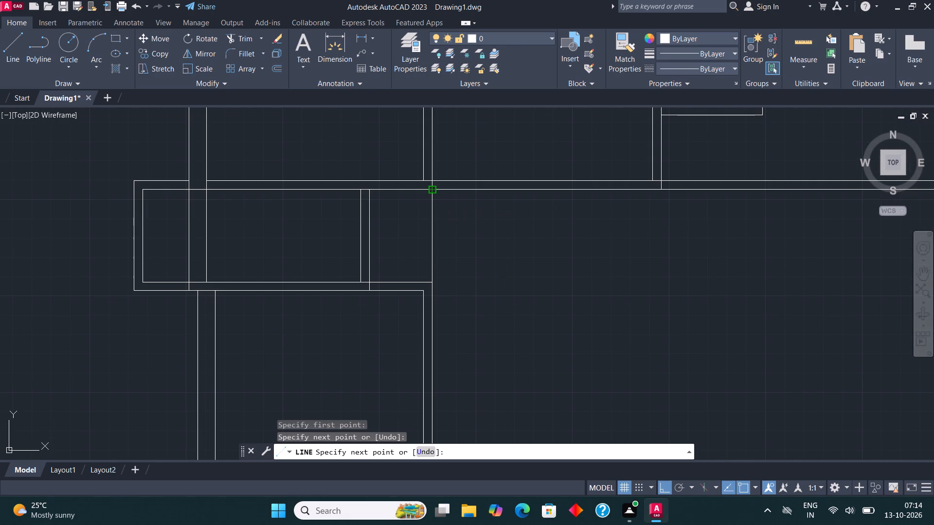
left_click(10, 37)
left_click(423, 290)
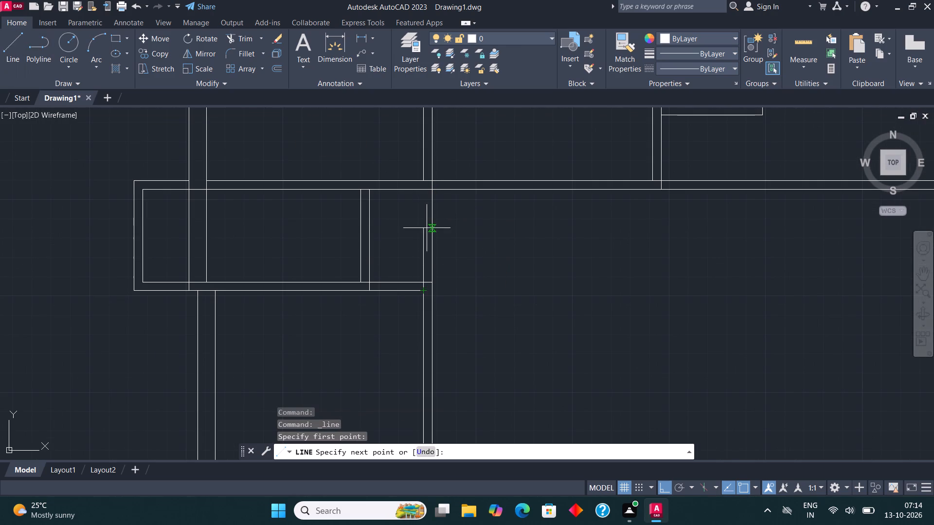
left_click(425, 182)
Draw connected lines from the top of the lower room's extended right wall, 9'6" right along the upper bottom wall and 13'6" down.
left_click(6, 49)
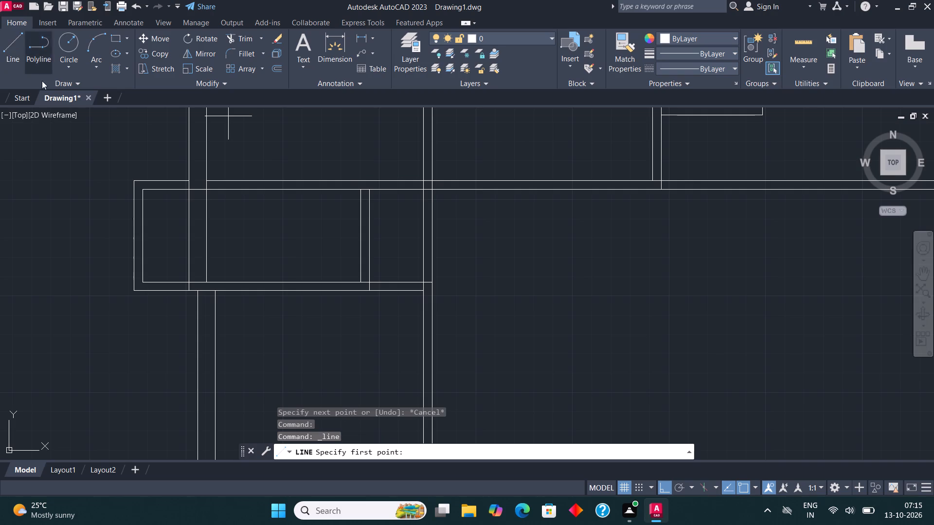
left_click(435, 188)
type("9'6\"")
key("Return")
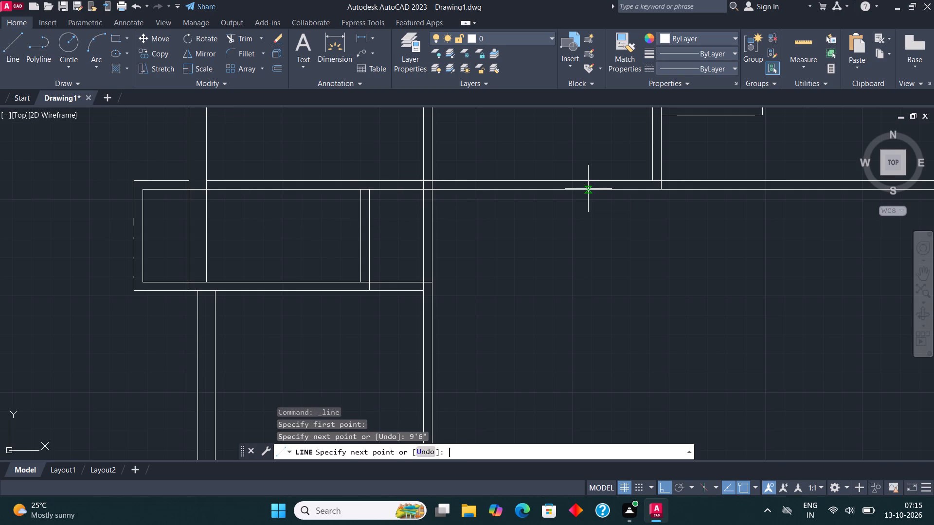
scroll(588, 189, "down", 2)
scroll(681, 222, "up", 1)
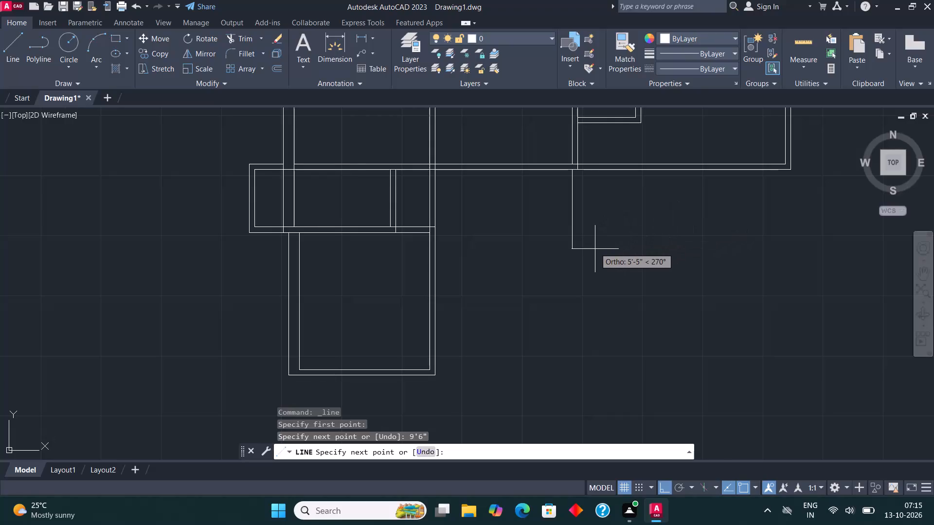
type("13'")
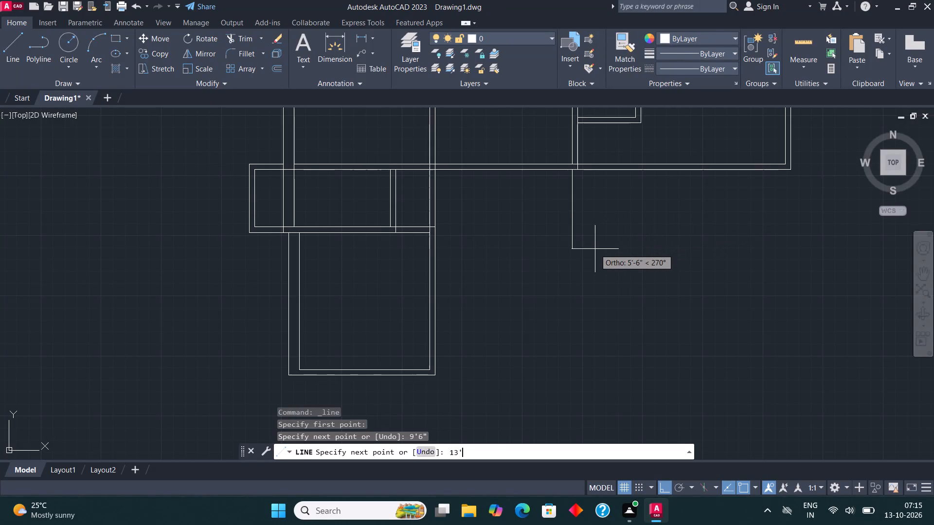
type("6\"")
key("Return")
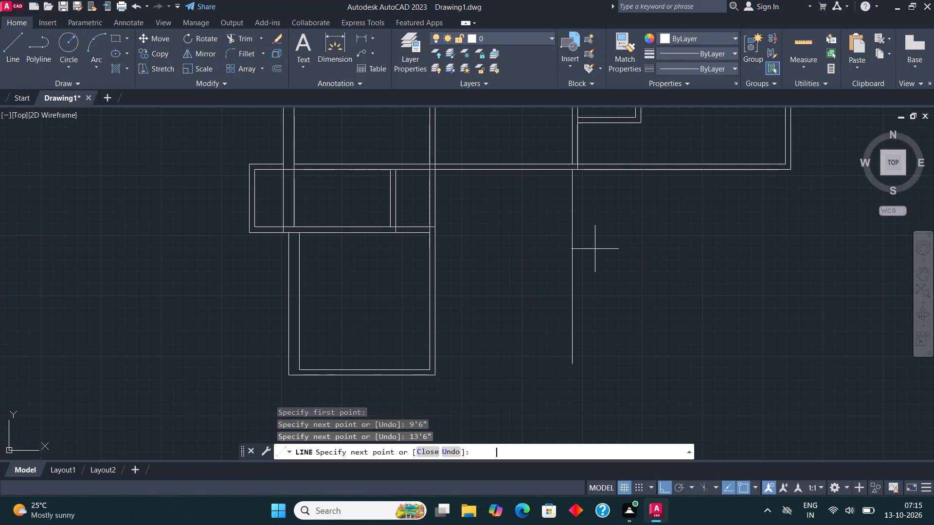
Close the new room's bottom with a horizontal line running left to the lower room's right outer wall line.
middle_click_drag(602, 299, 604, 223)
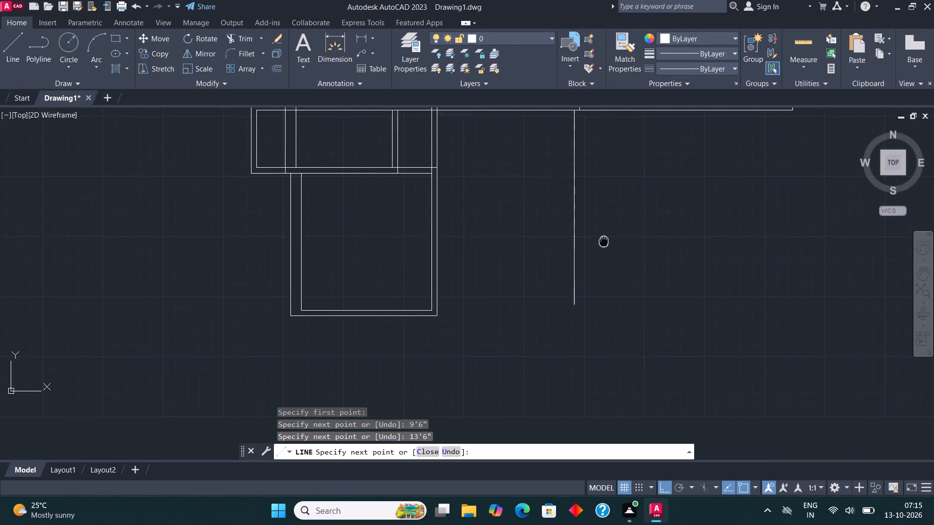
middle_click_drag(604, 223, 618, 186)
scroll(618, 186, "up", 1)
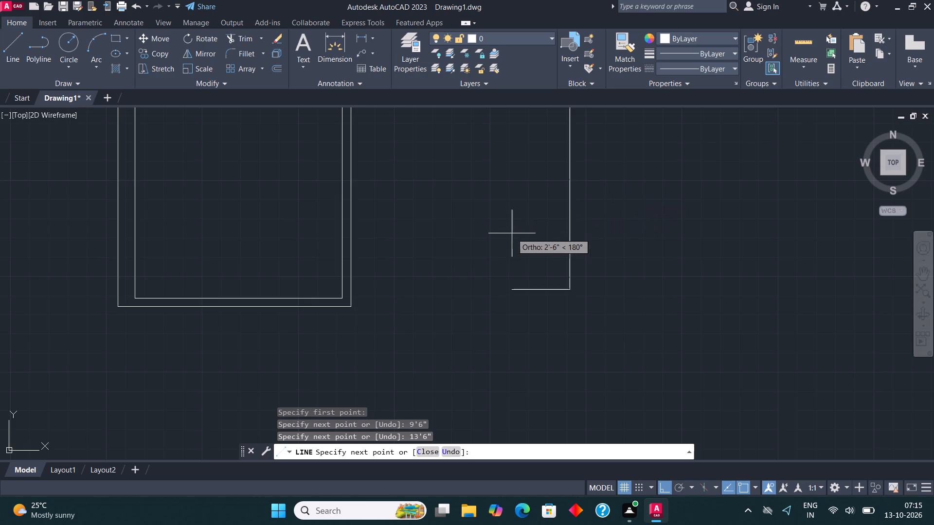
scroll(511, 233, "up", 2)
left_click(95, 373)
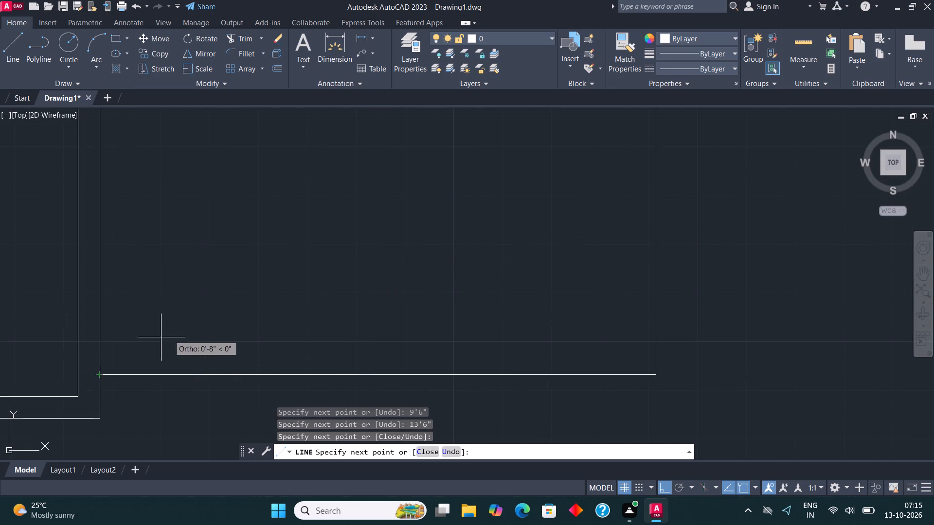
scroll(175, 330, "down", 3)
middle_click_drag(237, 317, 467, 328)
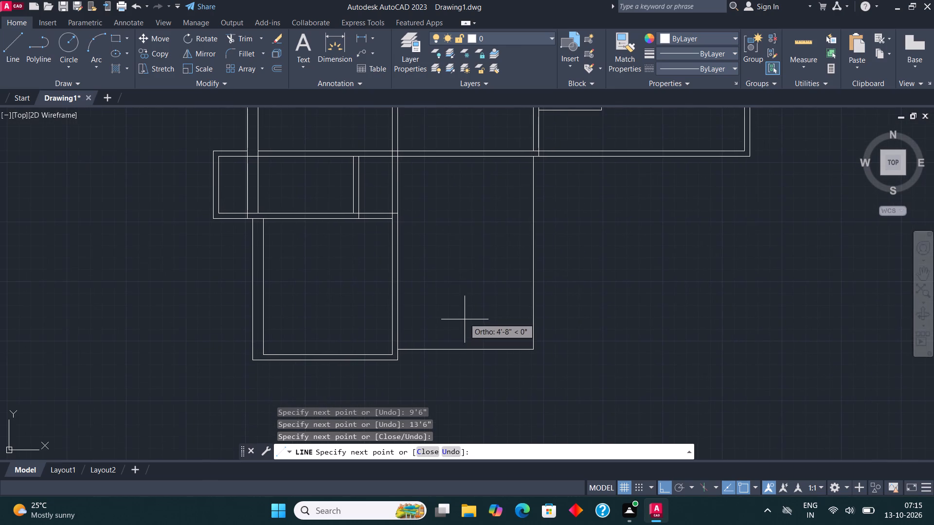
key("Escape")
Offset the new room's right and bottom lines 4.5" outward for the wall thickness.
left_click_drag(541, 353, 534, 333)
left_click(471, 237)
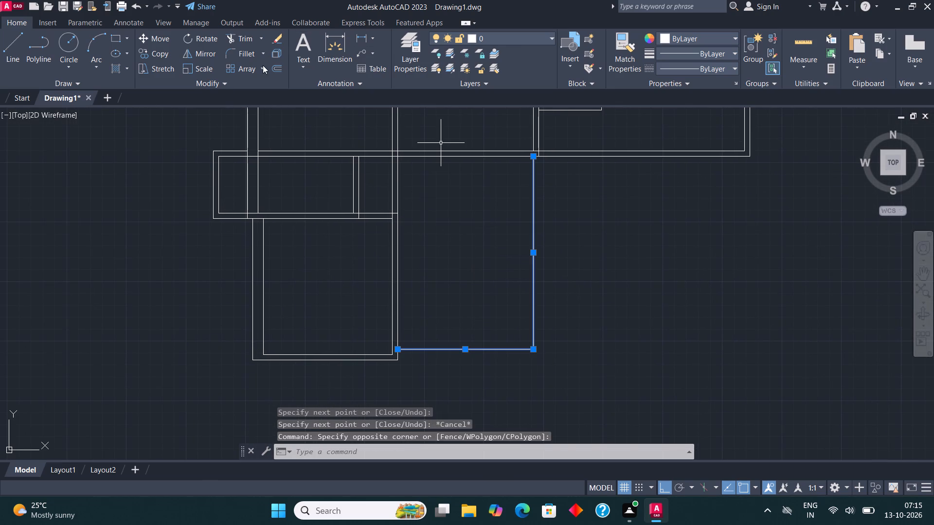
left_click(274, 65)
left_click(534, 245)
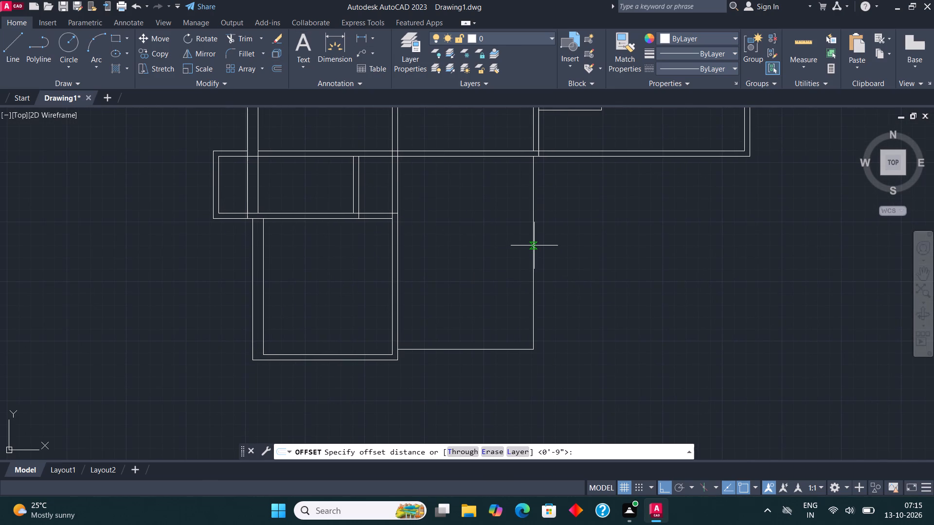
type("4.5\"")
key("Return")
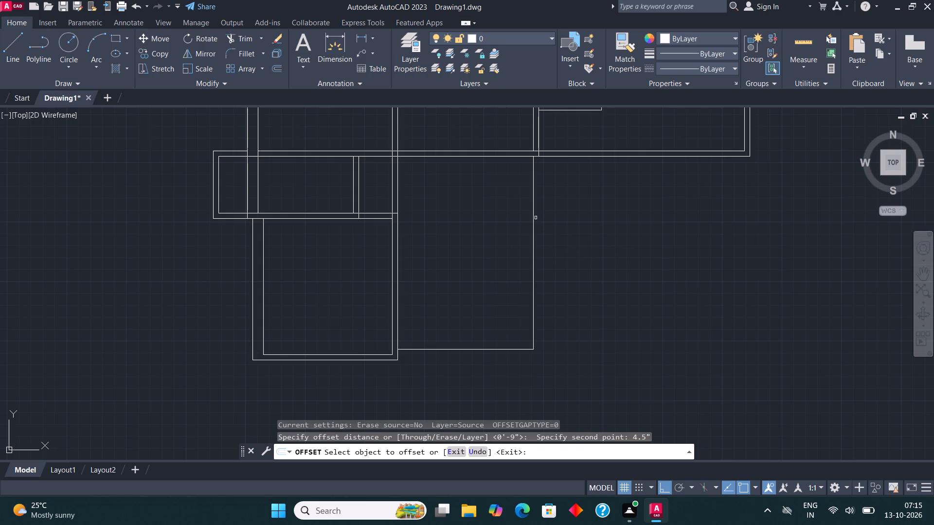
left_click(532, 214)
left_click(573, 219)
middle_click_drag(566, 271, 543, 169)
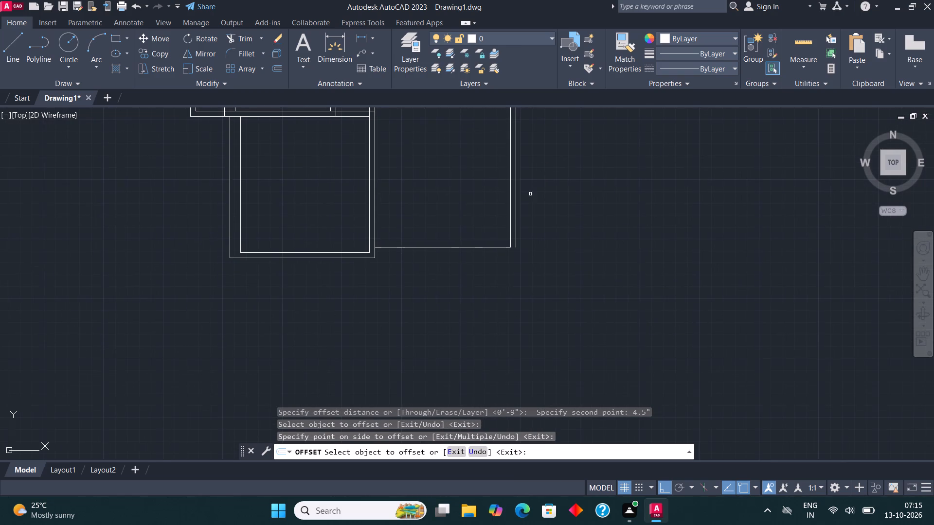
left_click(467, 246)
left_click(467, 262)
key("Escape")
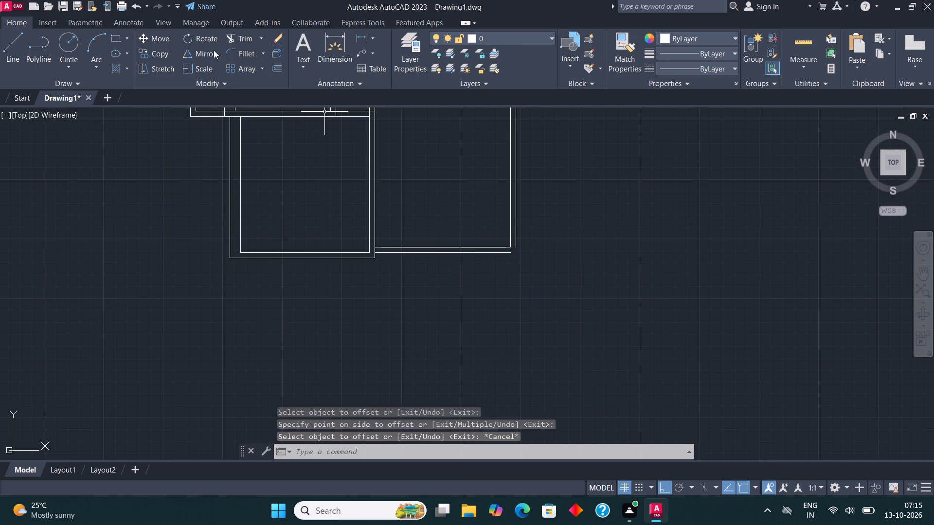
Fillet the new room's outer right and bottom wall lines into a closed corner.
left_click(243, 57)
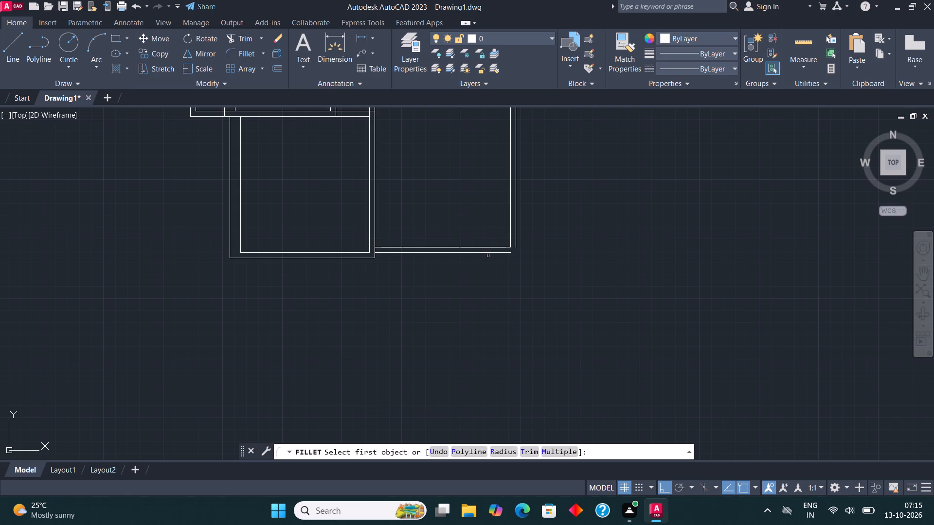
left_click(488, 255)
left_click(505, 254)
left_click(515, 233)
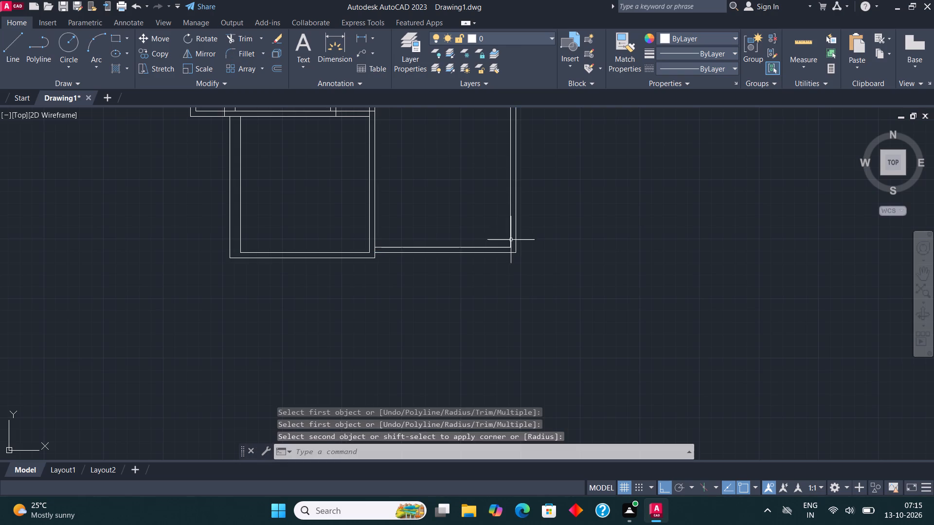
Copy the left lower room's left, bottom and right wall lines directly below, from its top left outer corner to its bottom left corner.
scroll(474, 298, "down", 2)
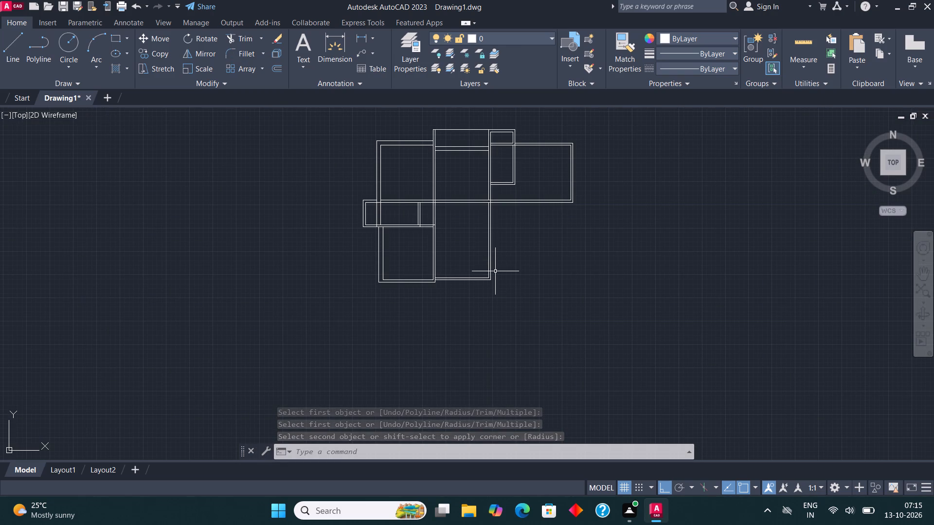
middle_click_drag(388, 288, 396, 272)
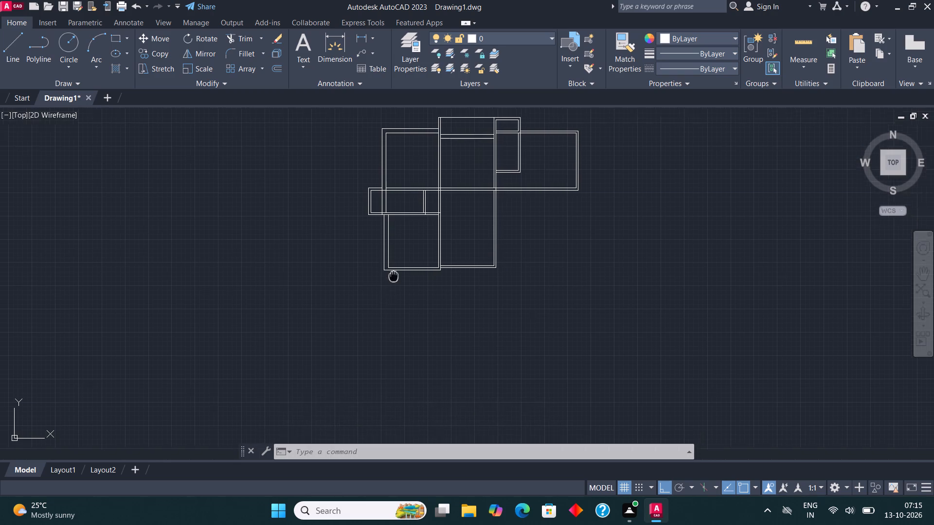
middle_click_drag(396, 272, 403, 263)
scroll(386, 250, "up", 1)
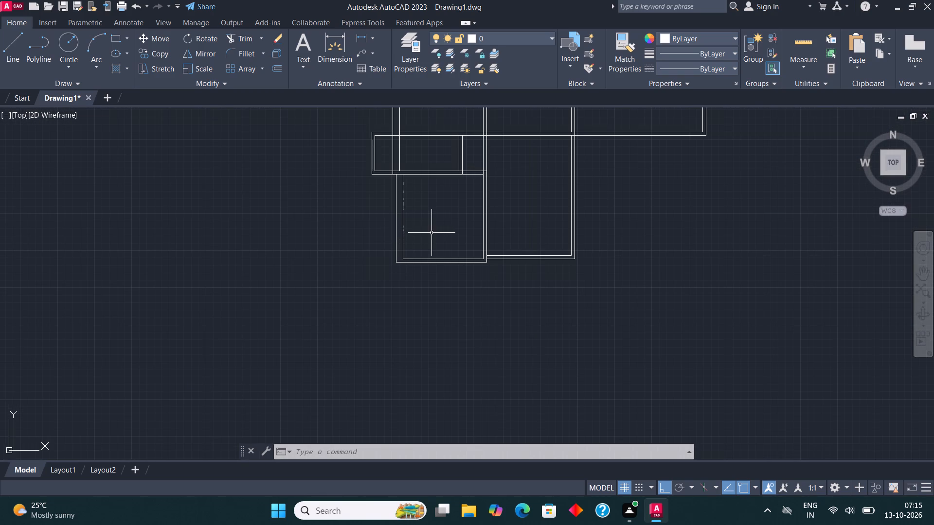
left_click(437, 292)
left_click(361, 245)
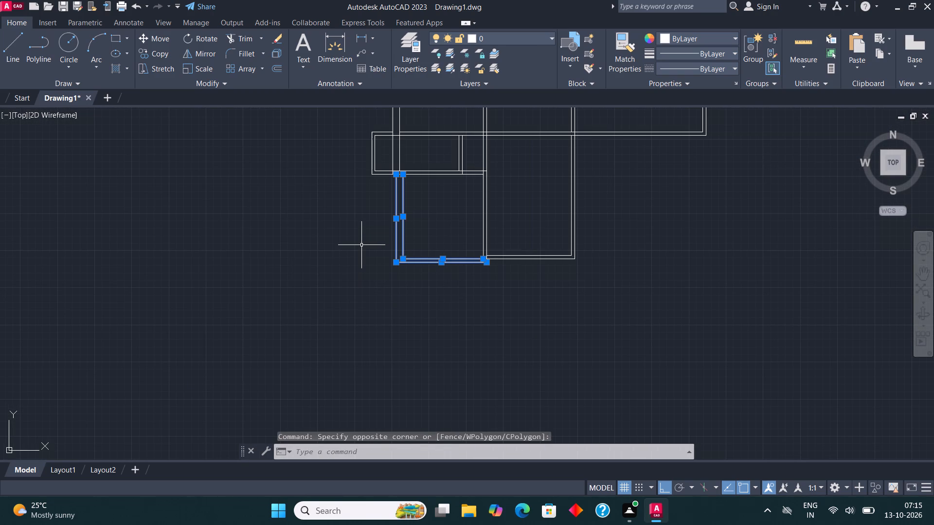
left_click(492, 226)
left_click(448, 222)
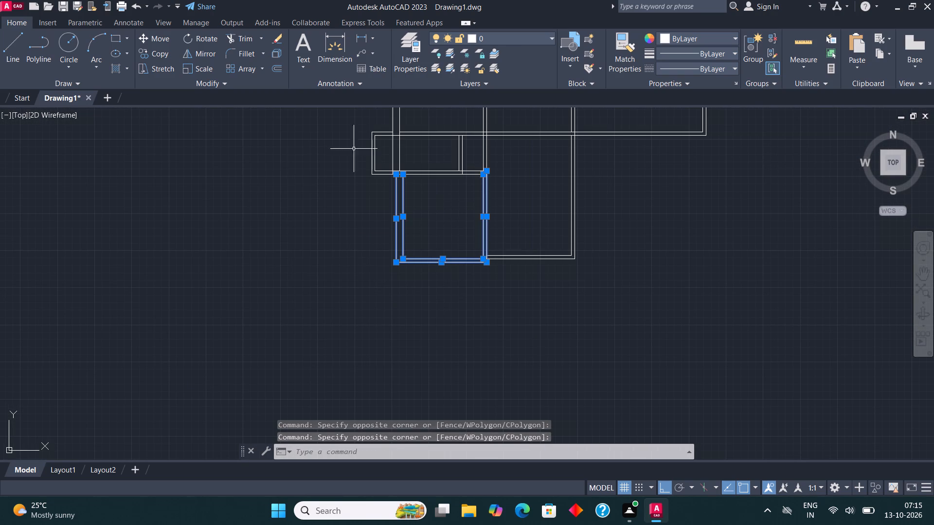
left_click(159, 52)
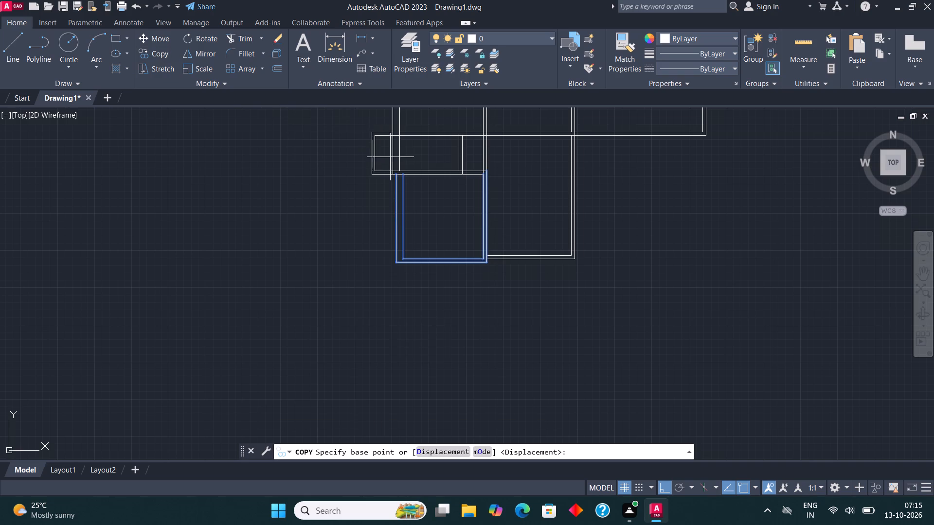
left_click(396, 176)
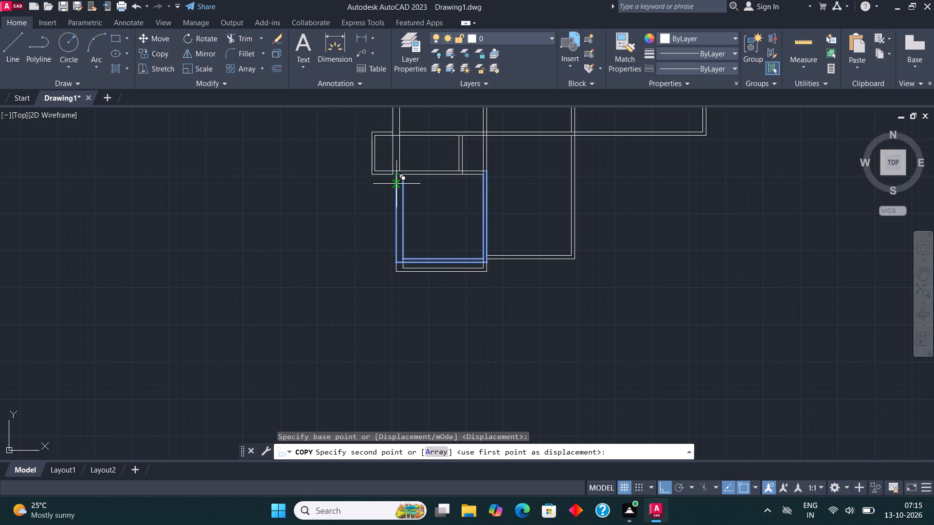
left_click(399, 267)
key("Escape")
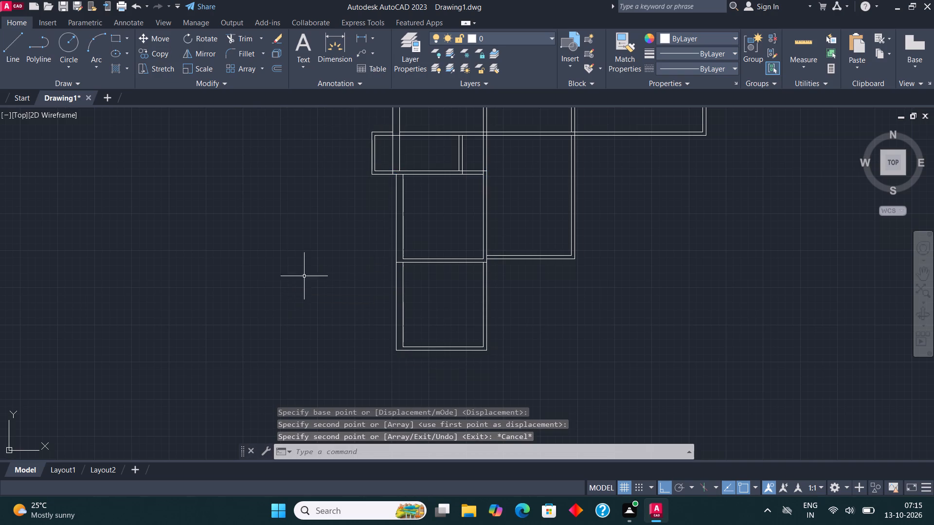
middle_click_drag(509, 222, 507, 207)
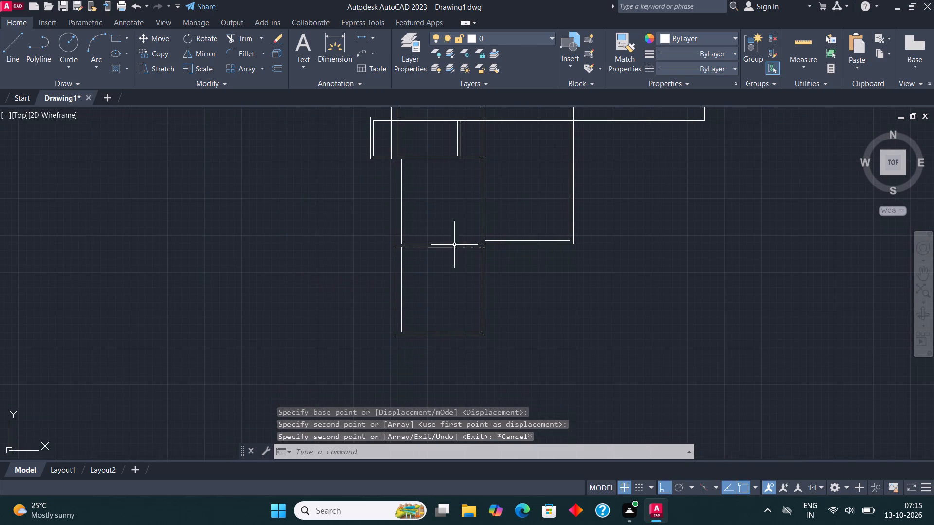
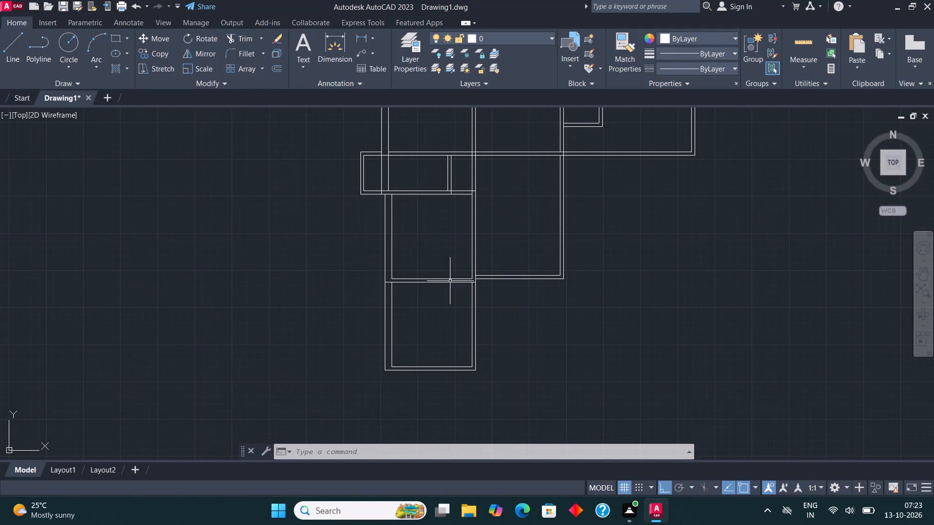
Draw a room outline below the upper right room from the lower middle room's top right outer corner: 13' right, 9'6" down, 13' left.
left_click(8, 45)
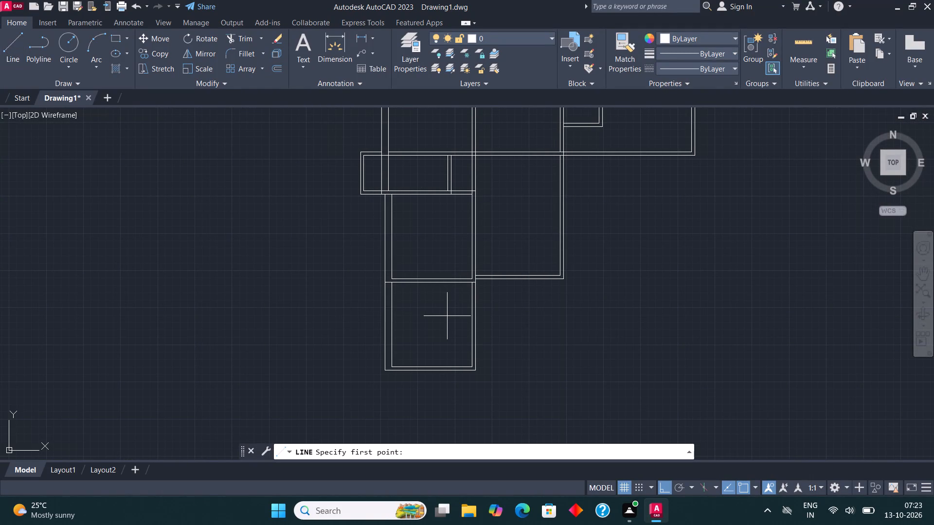
scroll(477, 347, "down", 1)
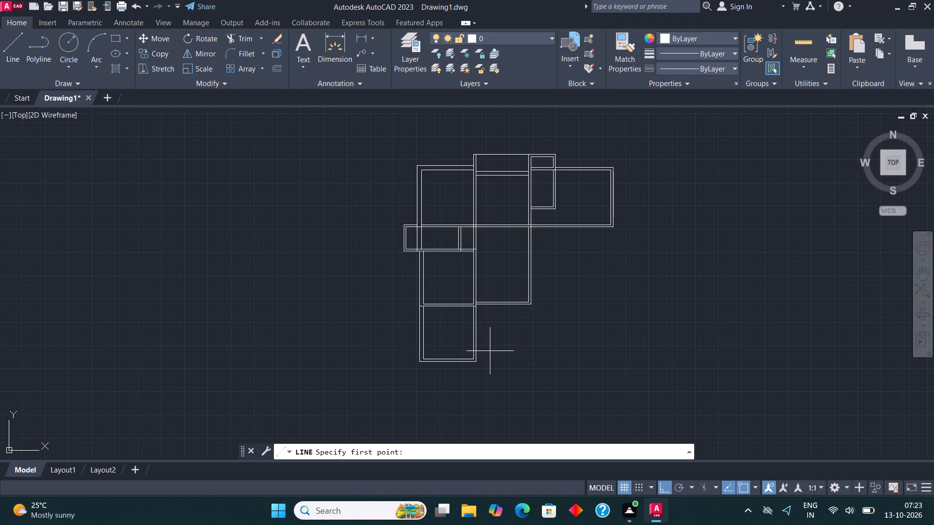
scroll(552, 222, "up", 3)
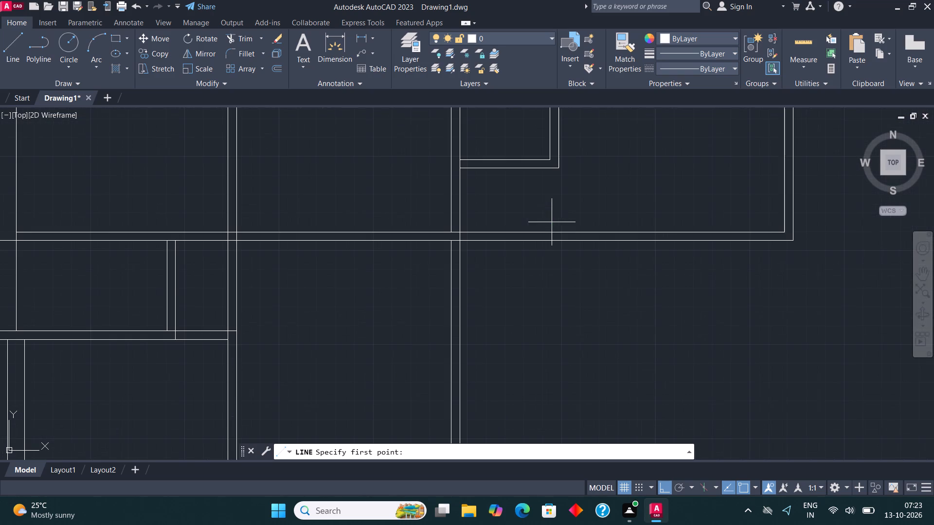
left_click(462, 243)
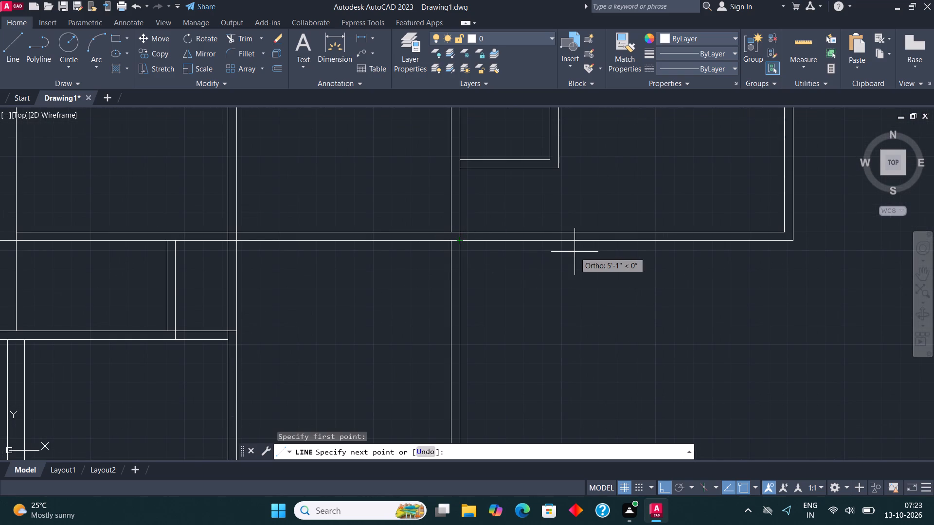
type("13'")
key("Return")
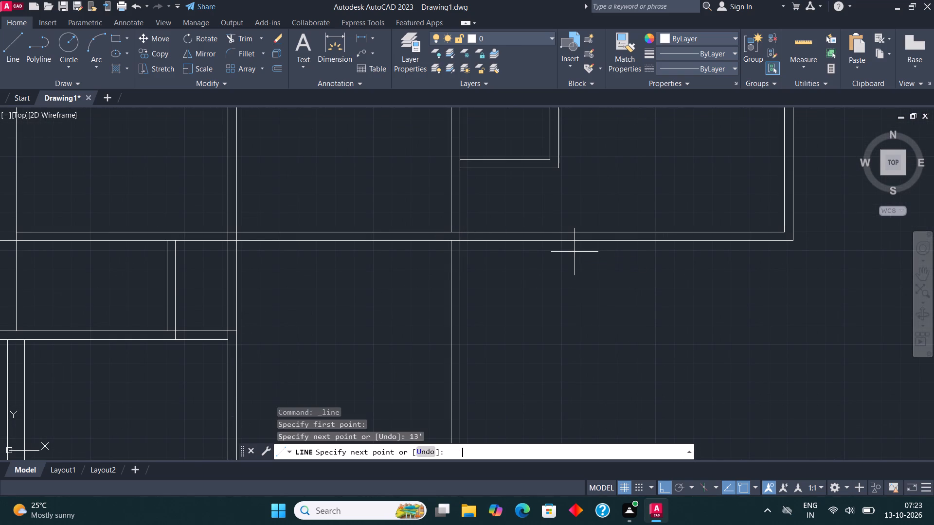
scroll(575, 252, "down", 1)
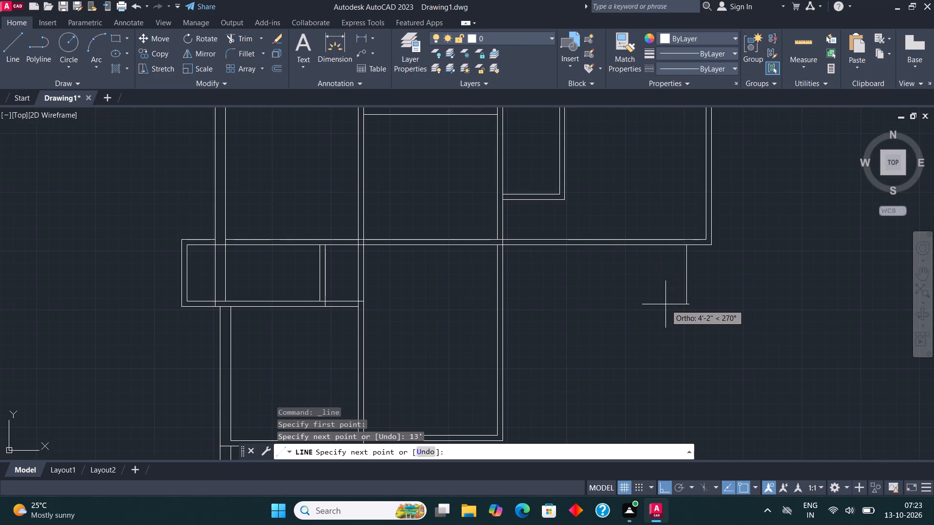
type("9'6\"")
key("Return")
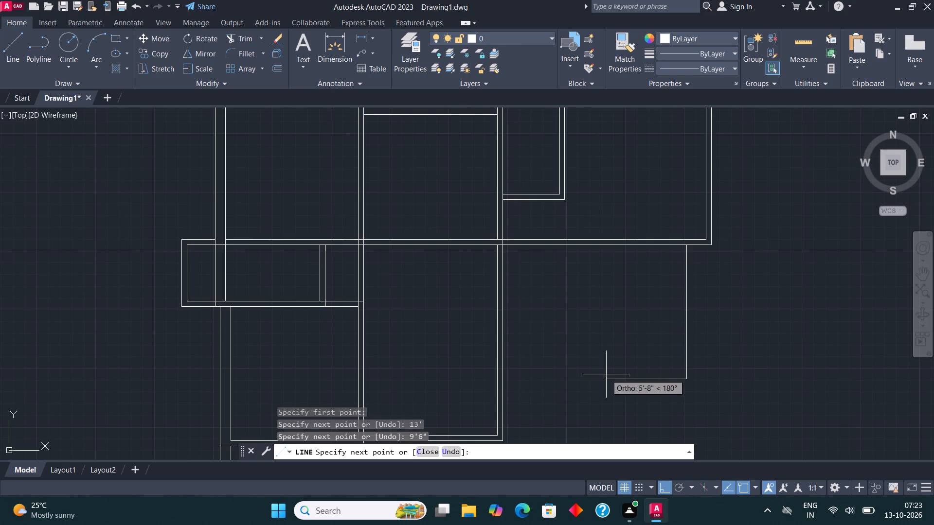
type("13'")
key("Return")
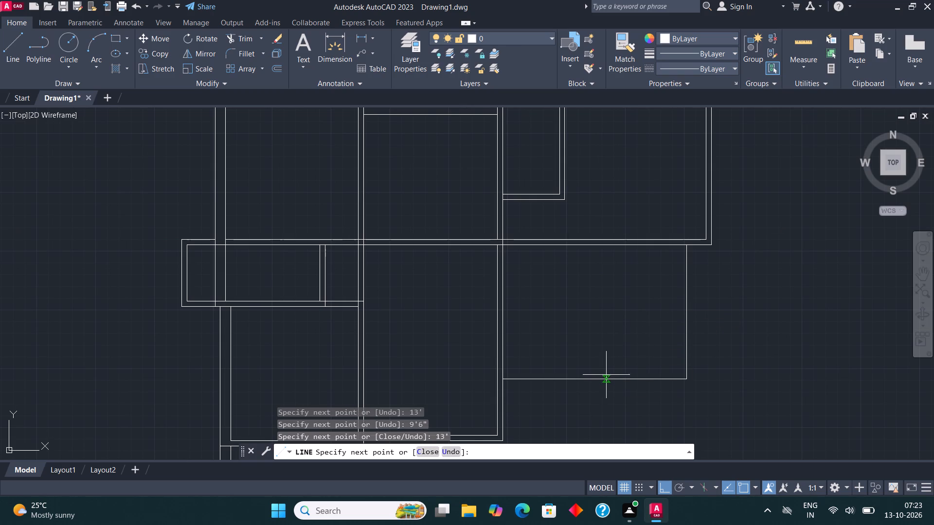
key("Escape")
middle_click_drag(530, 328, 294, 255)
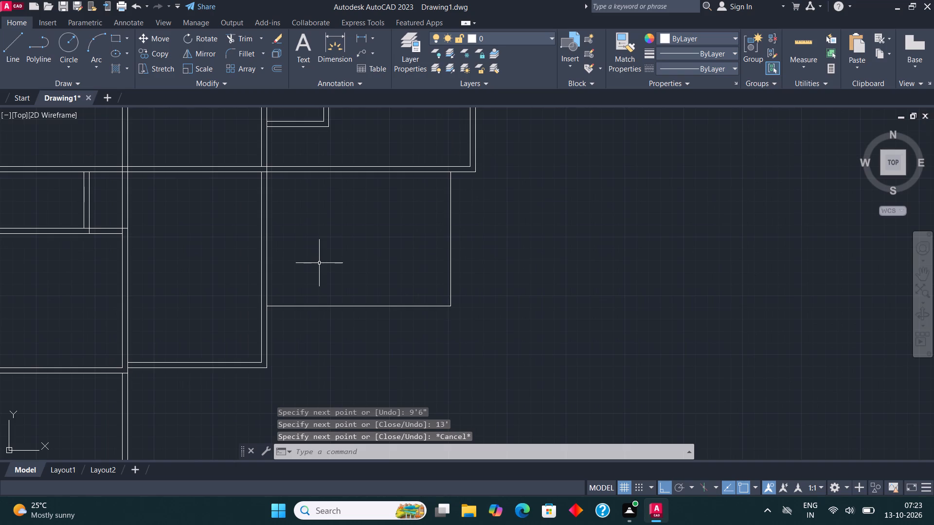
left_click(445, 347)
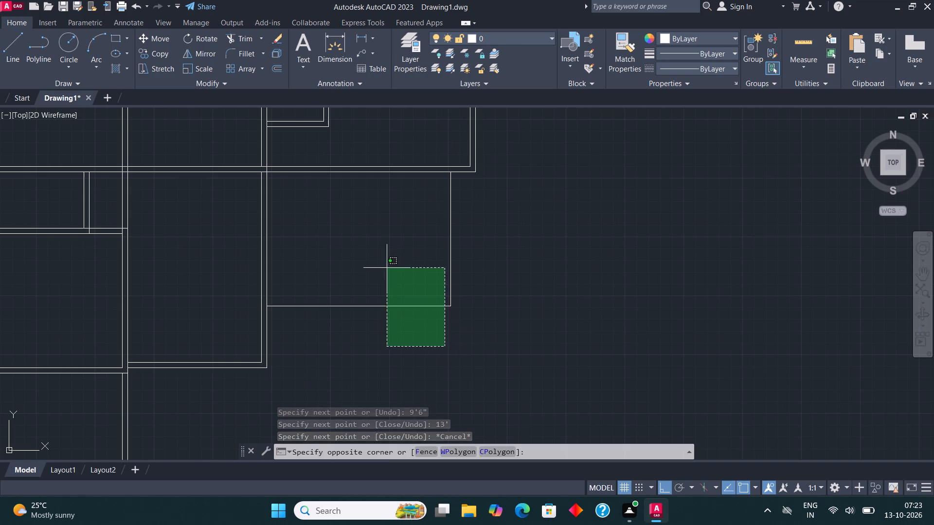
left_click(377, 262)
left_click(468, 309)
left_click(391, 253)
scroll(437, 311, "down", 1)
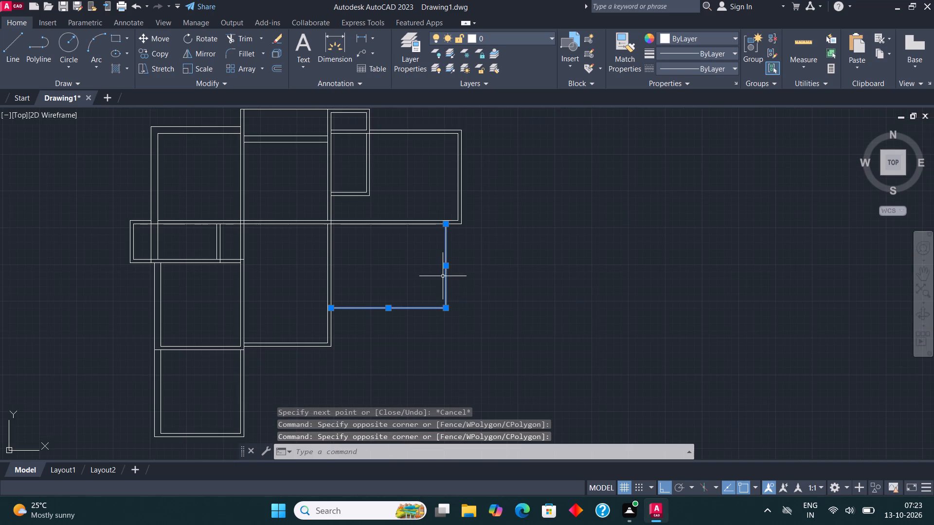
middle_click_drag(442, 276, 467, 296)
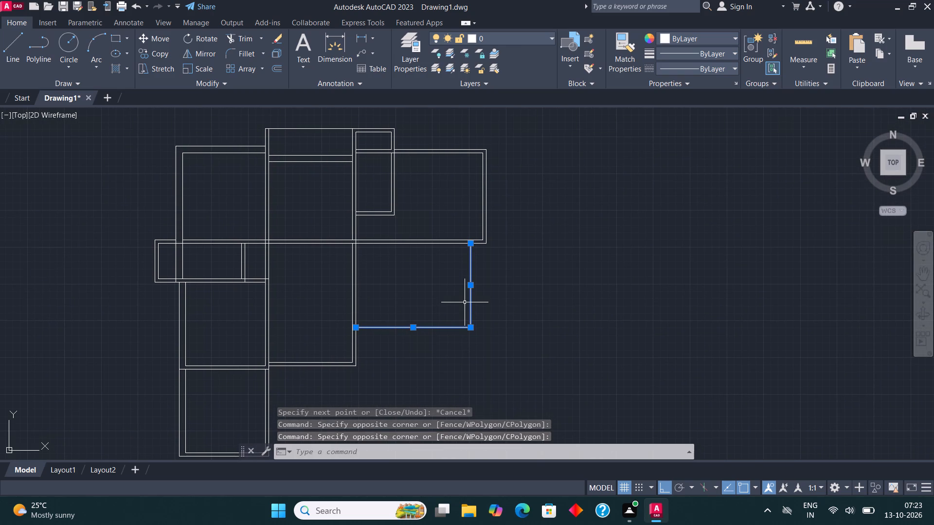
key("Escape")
Move the upper right room's outer right wall line 4.5" outward to the right.
left_click(486, 210)
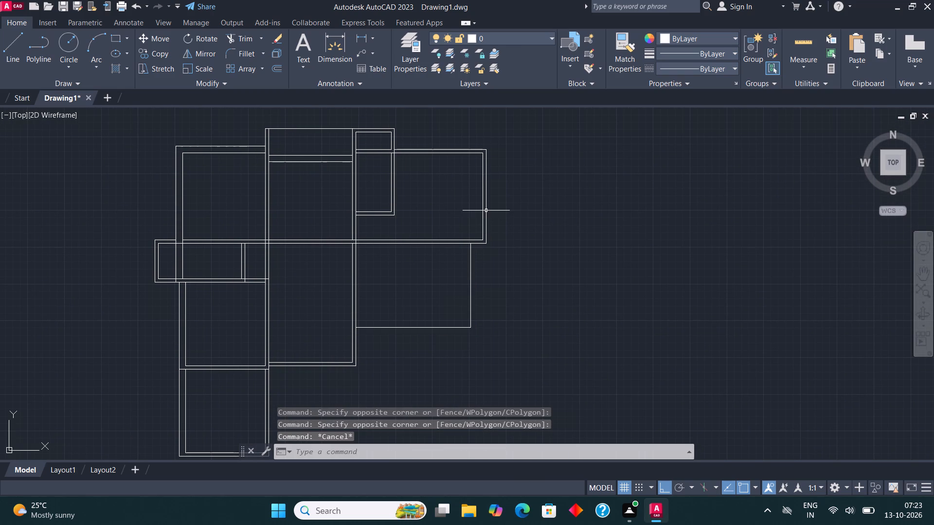
scroll(494, 183, "up", 1)
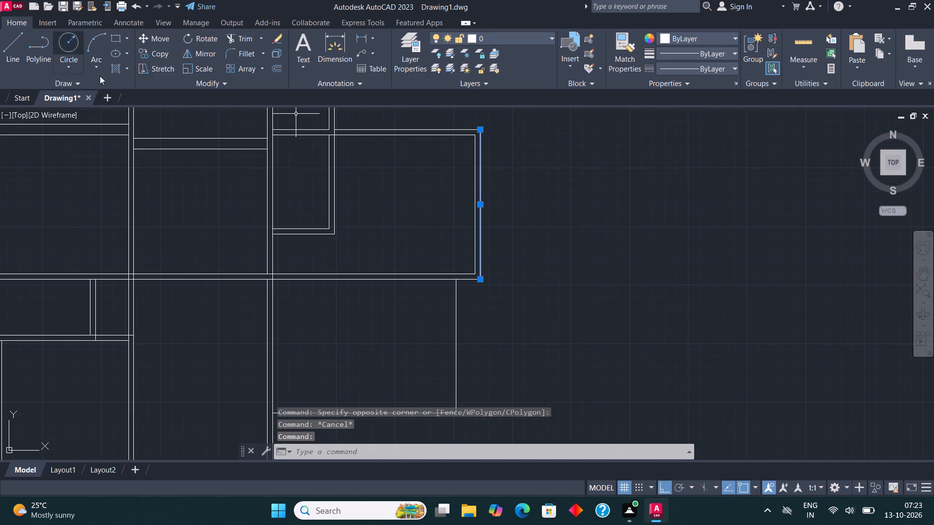
left_click(153, 42)
scroll(492, 217, "up", 1)
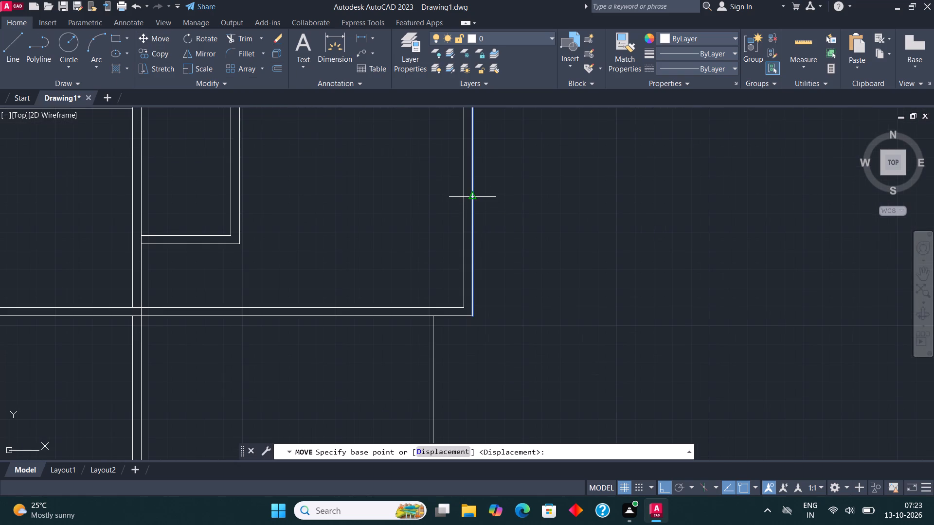
left_click(469, 198)
key("4")
type(".5\"")
key("Return")
scroll(486, 218, "down", 1)
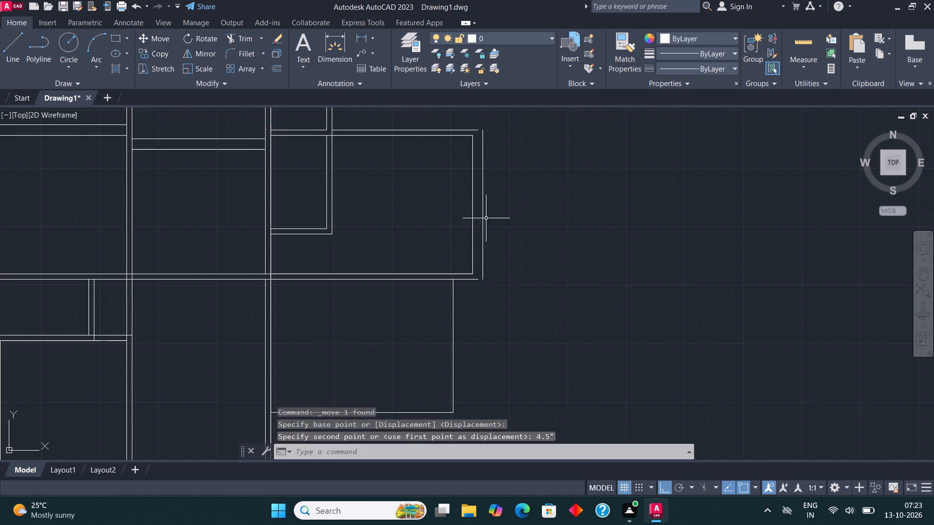
middle_click_drag(481, 208, 434, 254)
key("Escape")
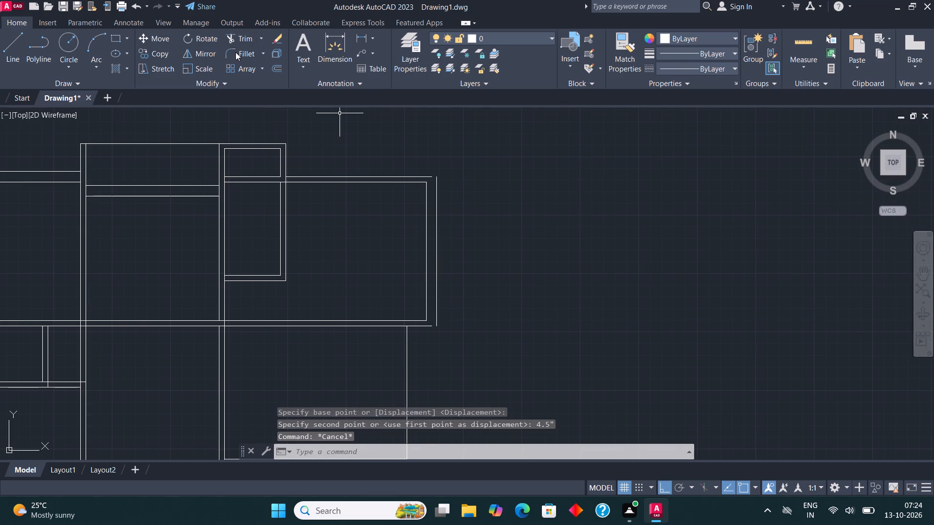
Fillet the upper right room's moved outer right wall line with its outer top and bottom wall lines to close both corners.
left_click(236, 52)
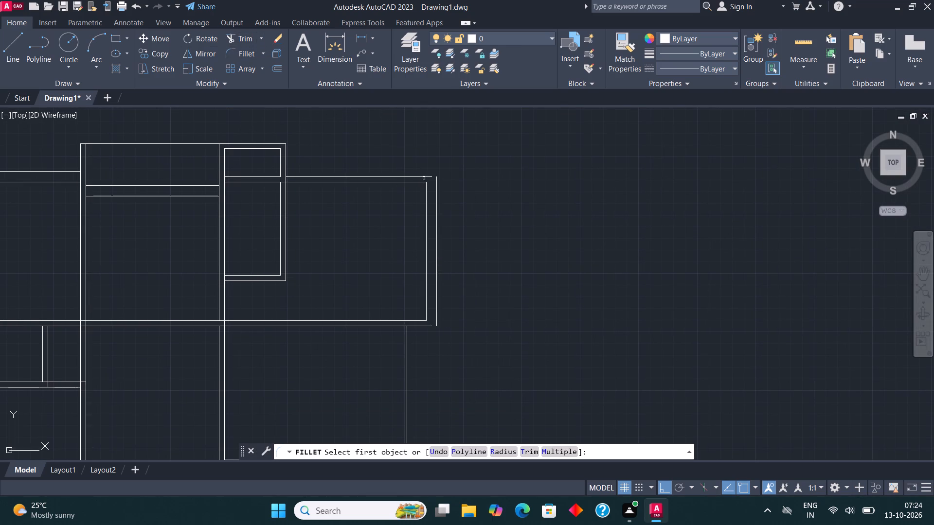
left_click(424, 173)
left_click(427, 175)
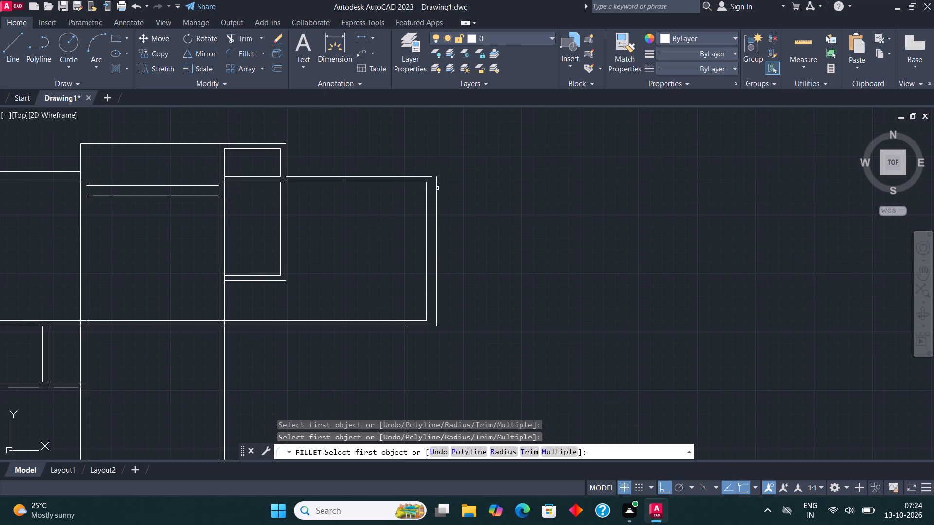
left_click(436, 188)
left_click(427, 178)
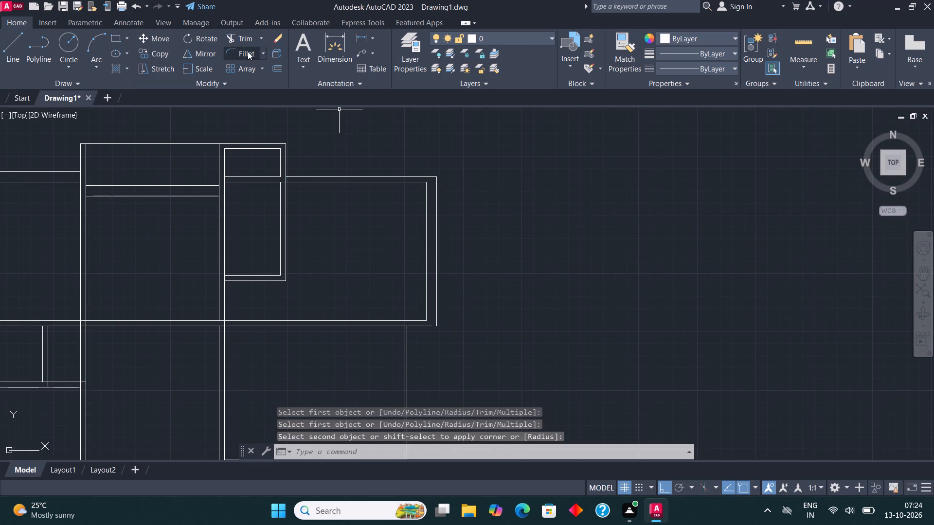
left_click(248, 52)
left_click(420, 325)
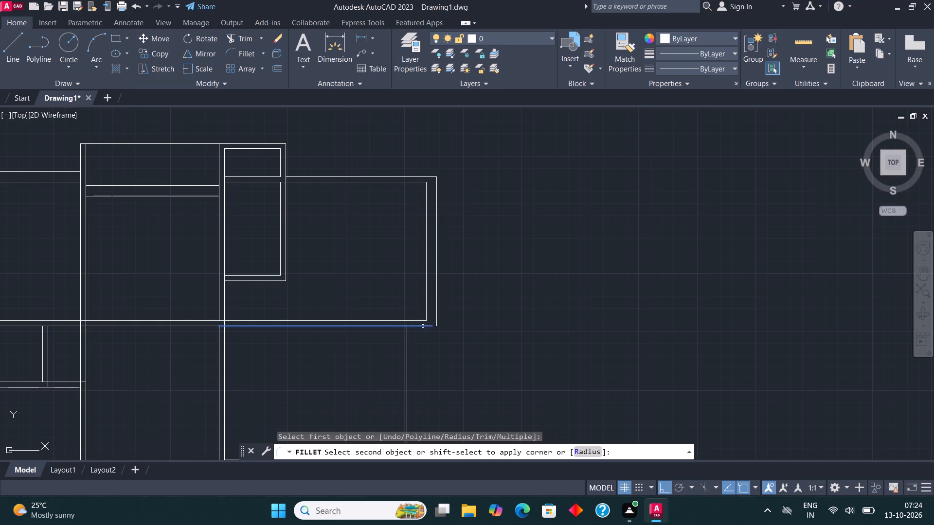
left_click(437, 305)
Offset the new lower right room's right line 9" outward for the wall thickness.
scroll(454, 259, "down", 2)
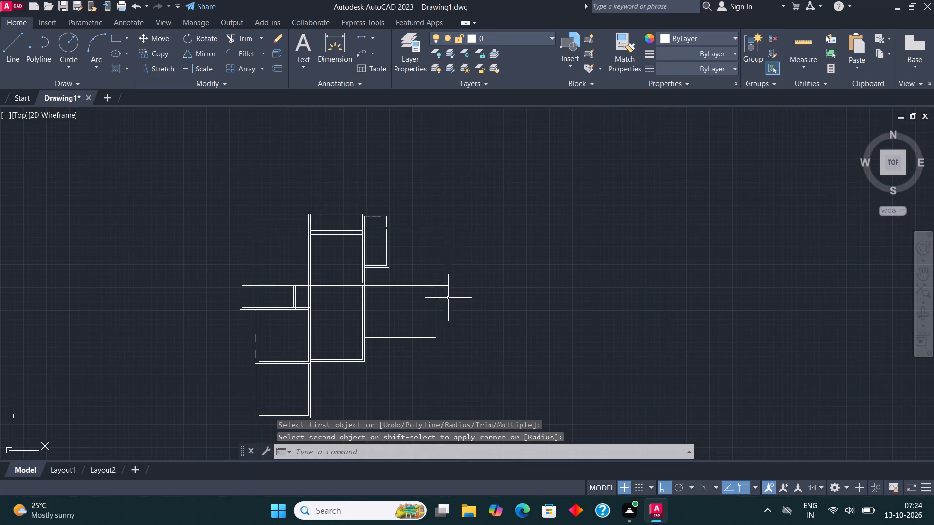
scroll(415, 352, "up", 1)
left_click(435, 309)
left_click(457, 364)
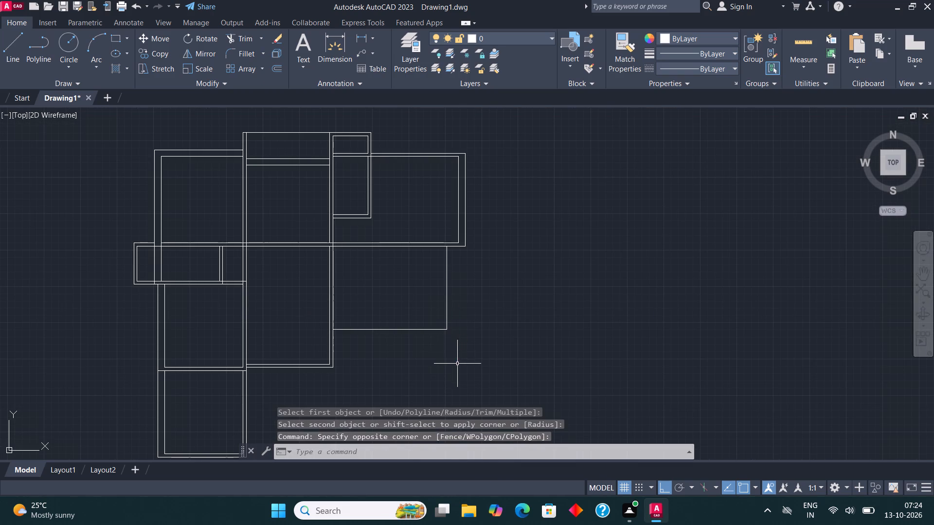
left_click_drag(459, 364, 447, 341)
left_click(419, 302)
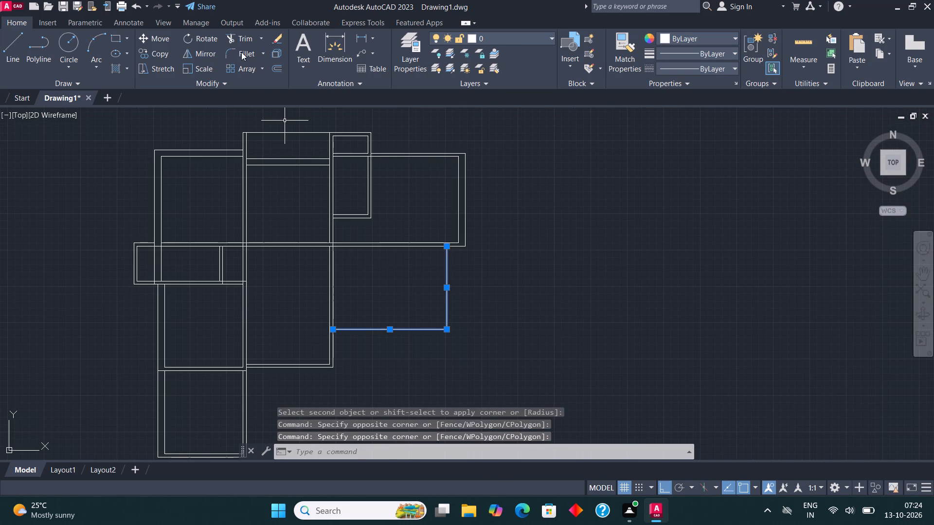
left_click(275, 64)
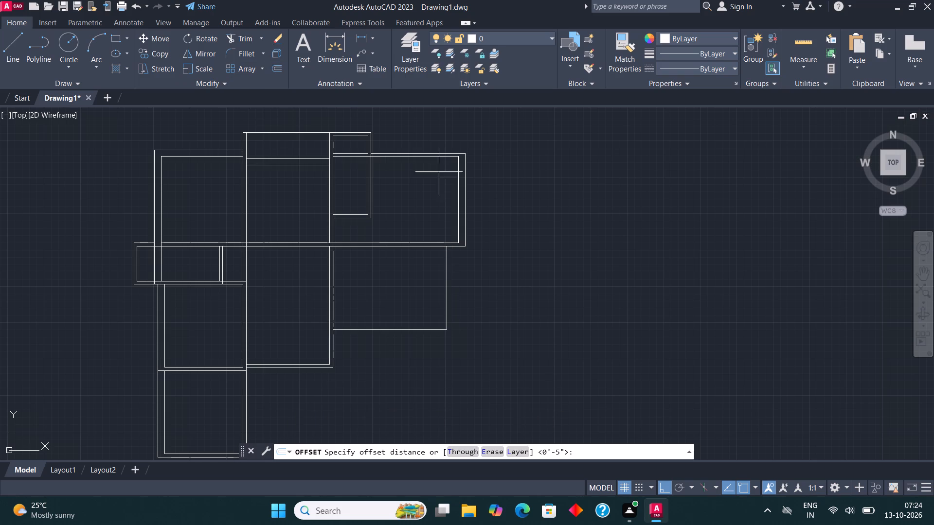
left_click(448, 277)
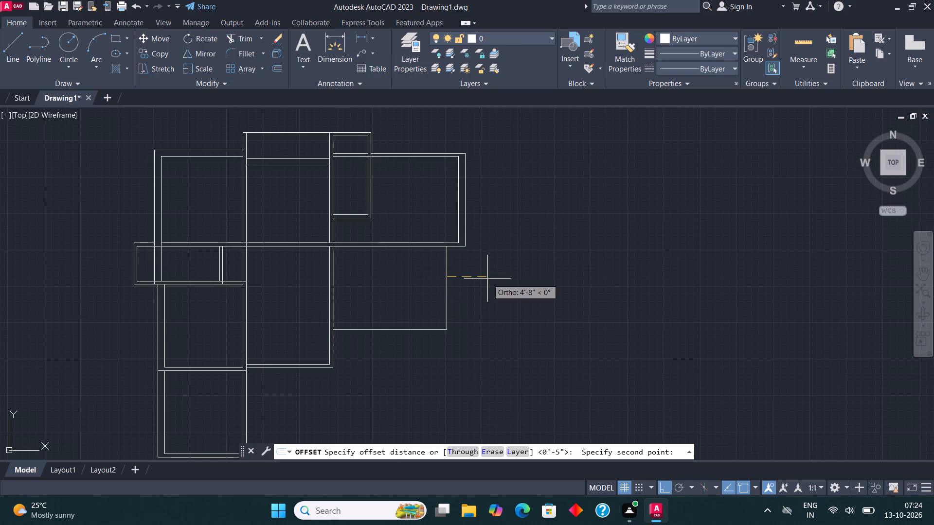
type("9\"")
key("Return")
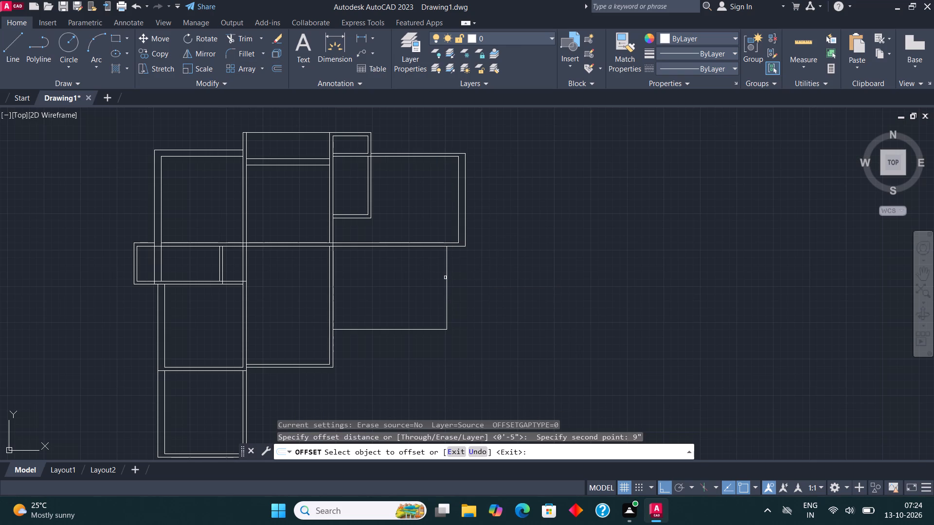
left_click(445, 278)
left_click(479, 274)
scroll(479, 273, "down", 1)
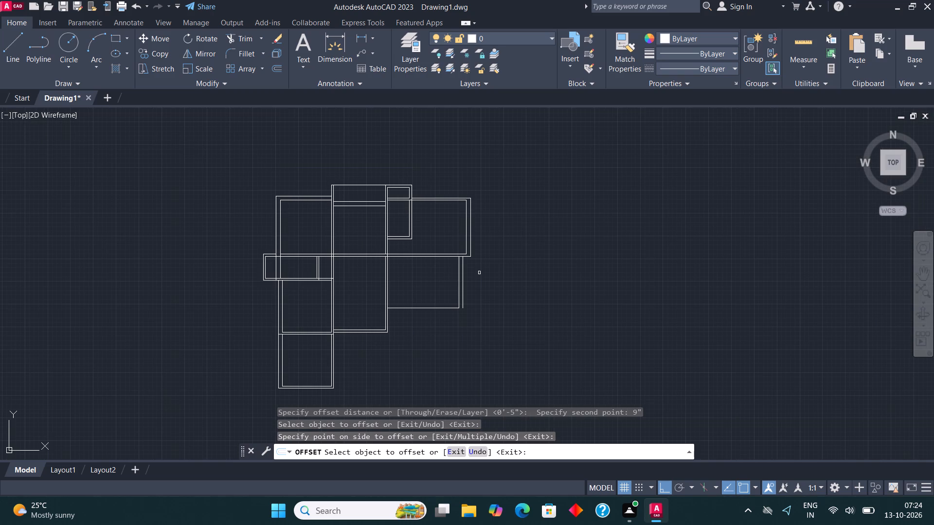
middle_click(479, 273)
key("Escape")
Offset the new lower right room's bottom line 4.5" outward for the wall thickness.
left_click(440, 315)
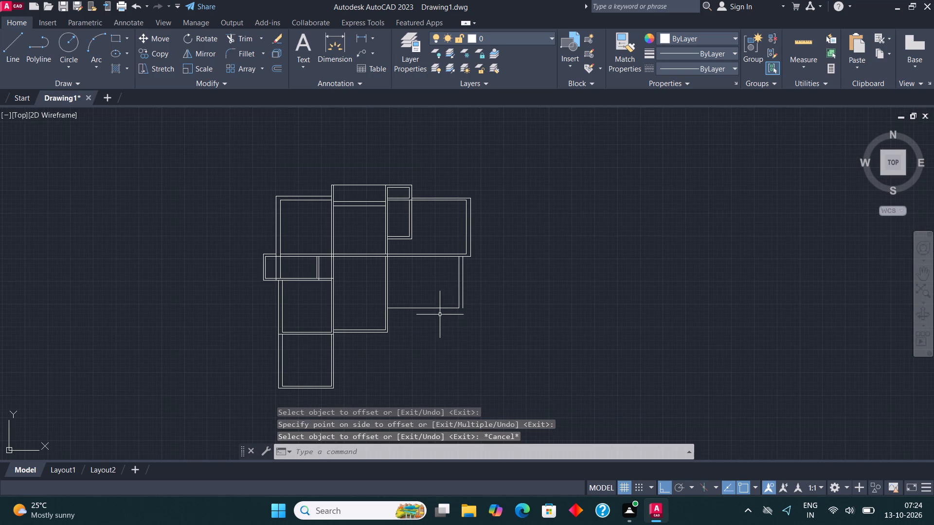
left_click(433, 303)
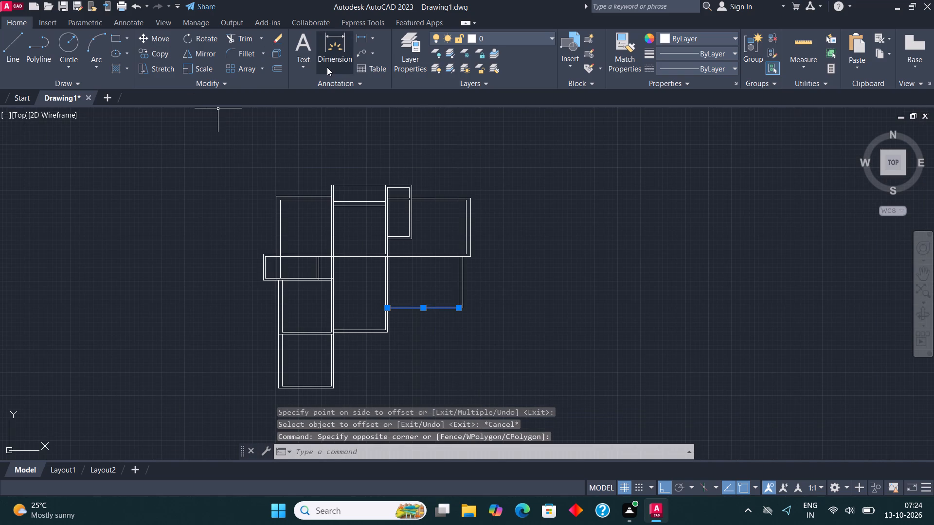
left_click(280, 66)
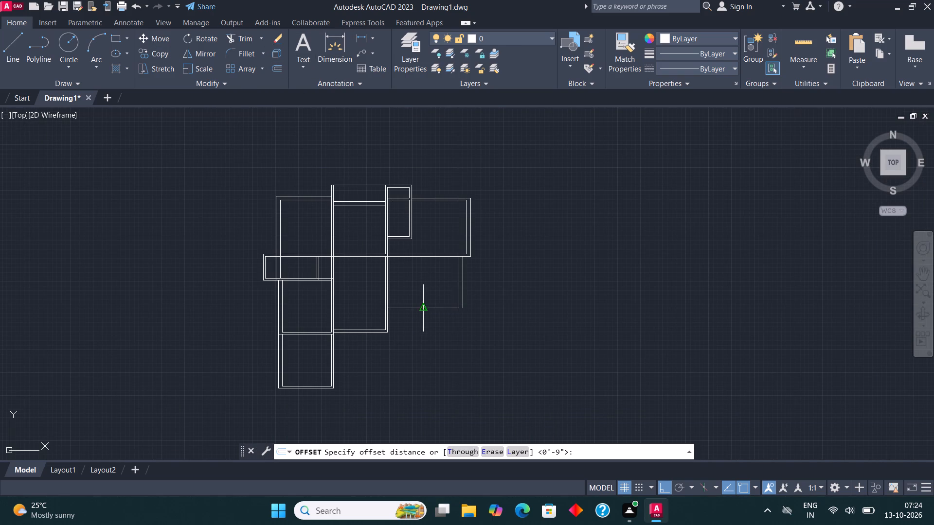
left_click(422, 307)
type("4.5\"")
key("Return")
left_click(439, 347)
key("Escape")
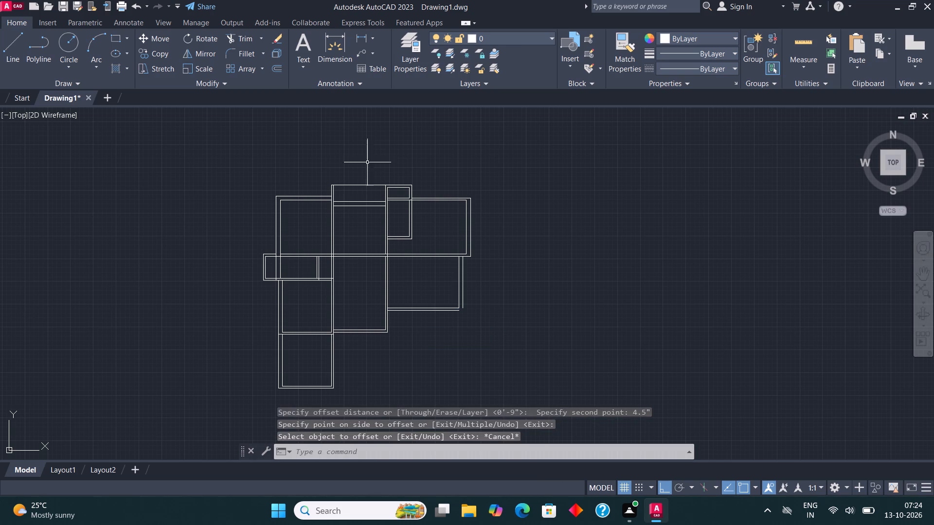
Fillet the lower right room's outer right and bottom wall lines into a closed corner.
left_click(243, 53)
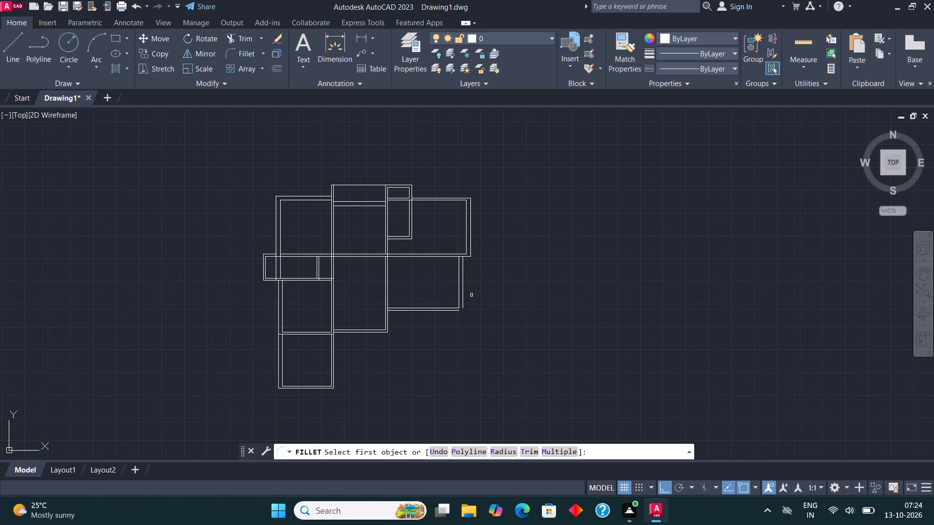
left_click(464, 283)
left_click(451, 312)
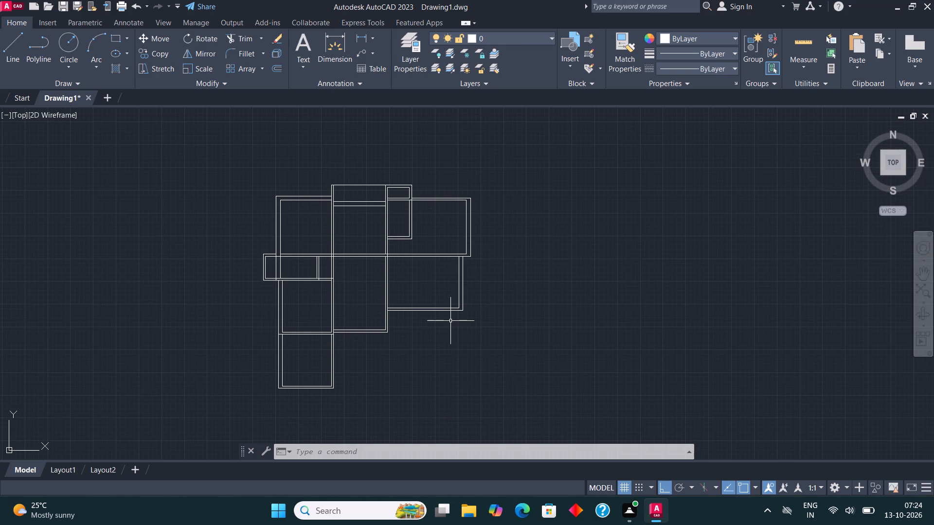
middle_click_drag(450, 321, 444, 315)
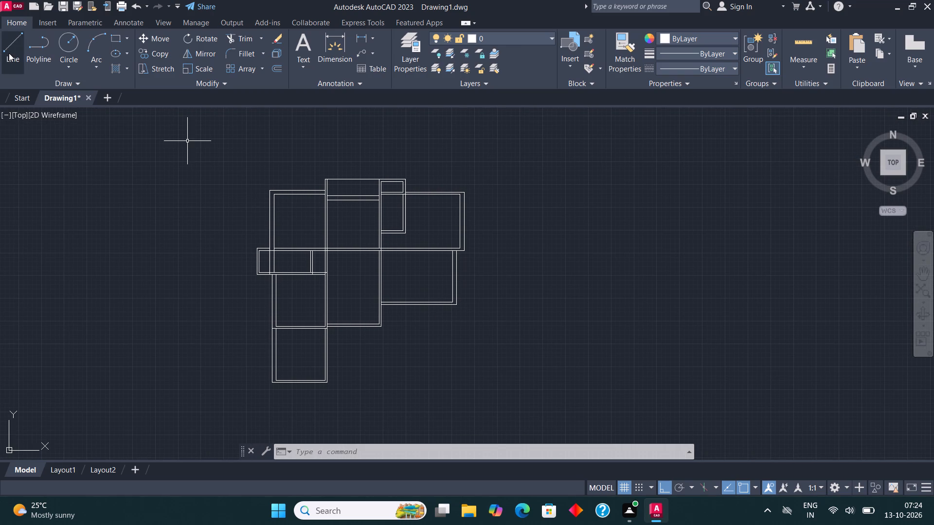
Draw a line from the bottom room's inner lower right corner across the wall and 4' down, continuing leftward with a freehand horizontal line.
left_click(9, 53)
scroll(316, 271, "down", 1)
middle_click_drag(329, 272, 331, 272)
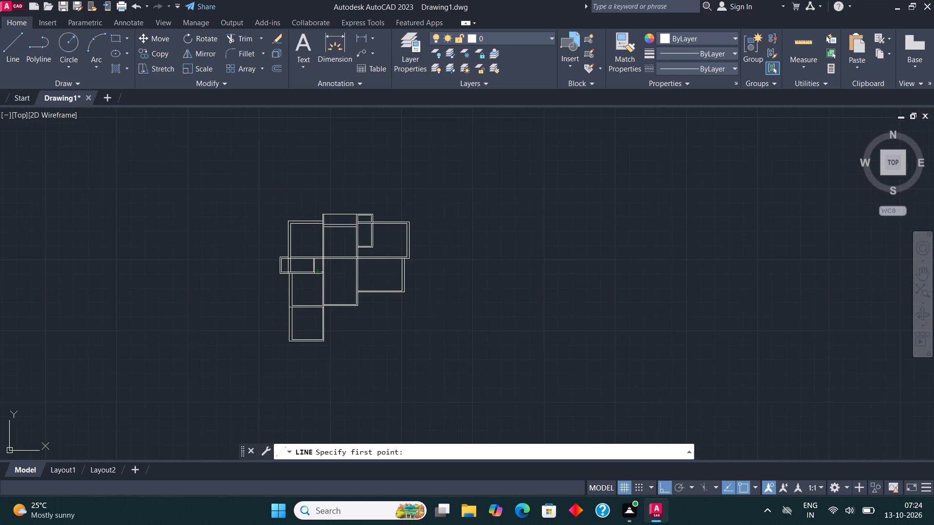
middle_click_drag(331, 272, 388, 242)
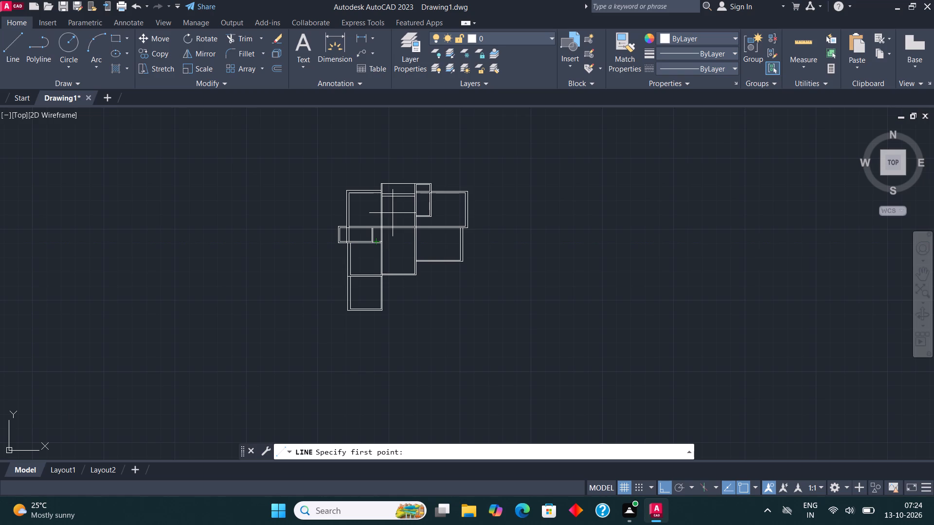
middle_click_drag(375, 326, 393, 257)
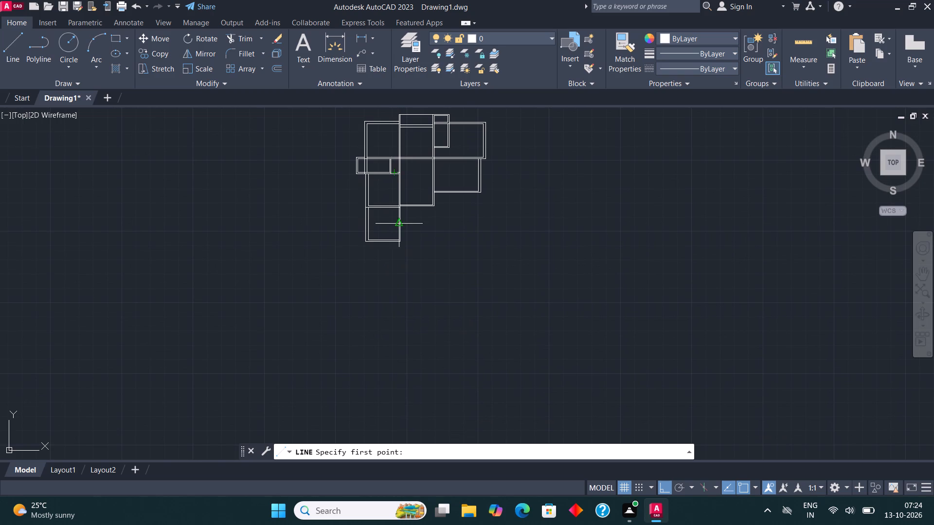
scroll(399, 213, "up", 4)
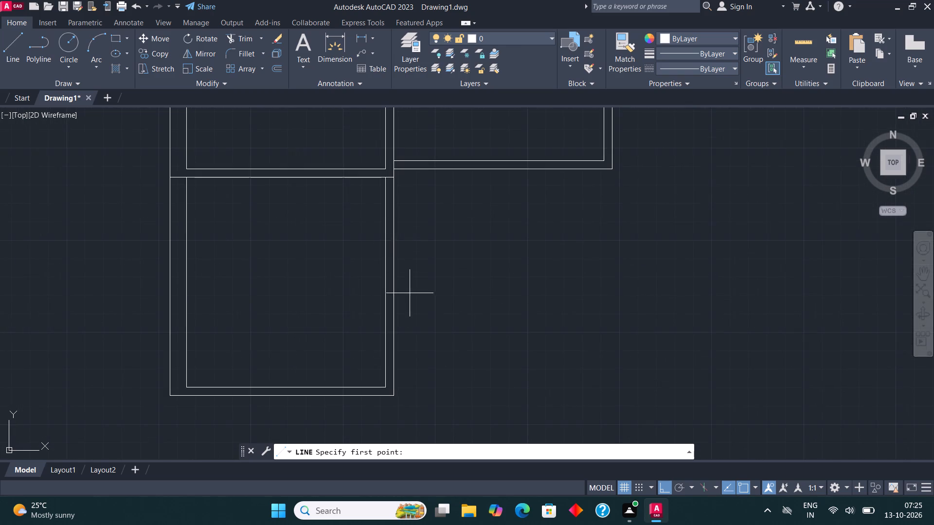
middle_click_drag(407, 286, 423, 137)
left_click(399, 239)
left_click(400, 248)
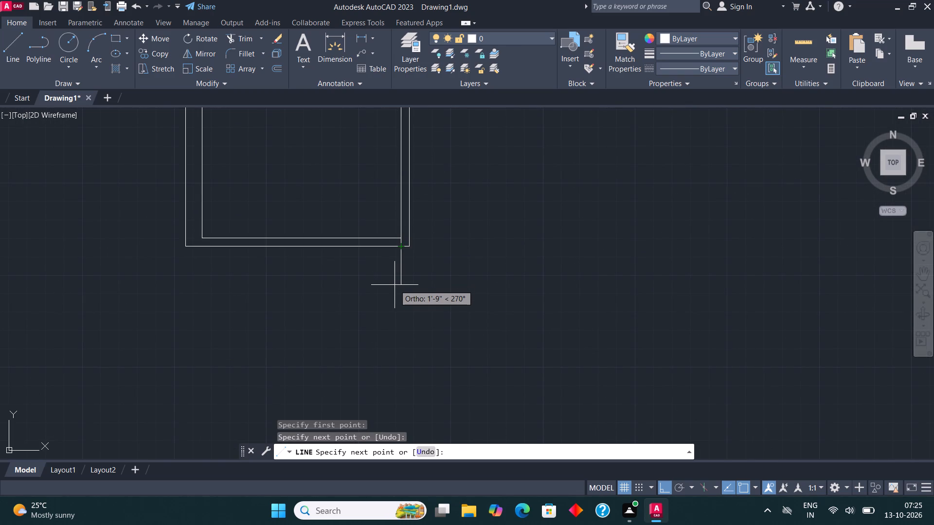
type("4'")
key("Return")
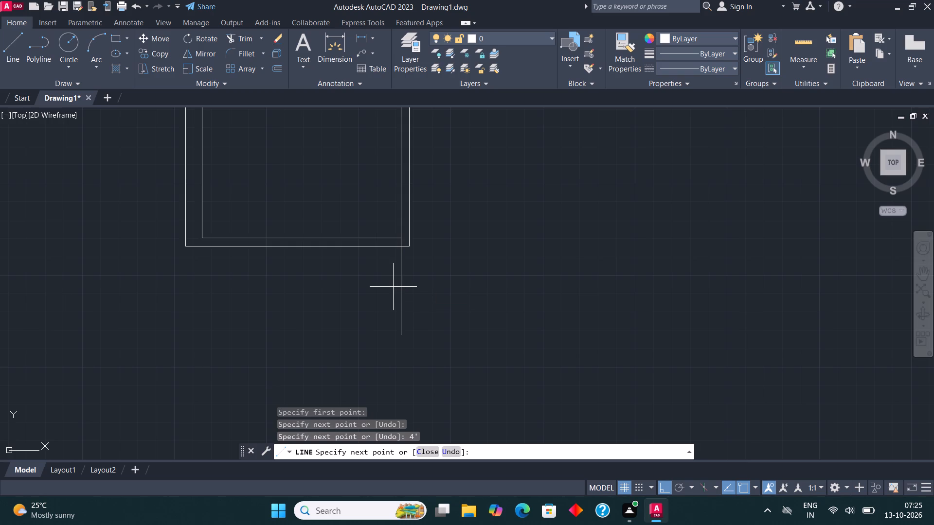
left_click(245, 328)
middle_click_drag(287, 350, 326, 353)
left_click_drag(461, 345, 454, 343)
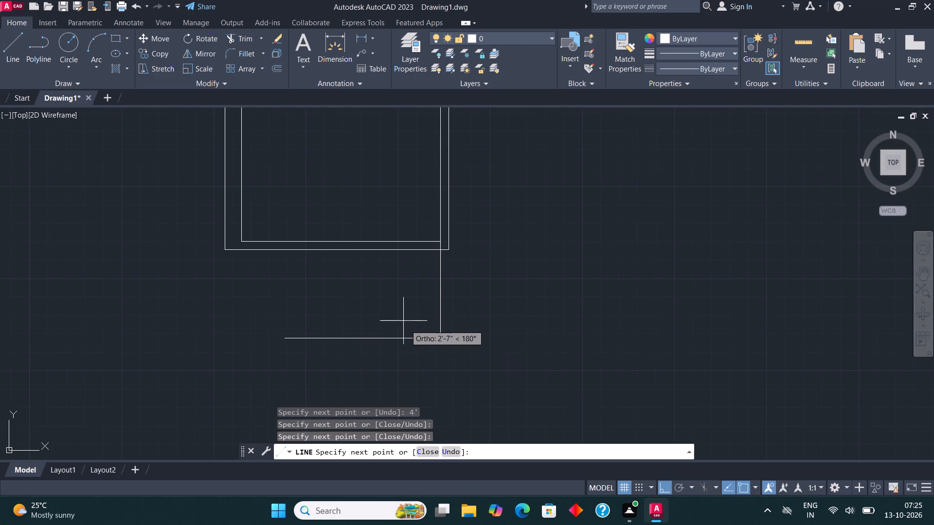
key("Escape")
left_click_drag(449, 351, 444, 348)
key("Escape")
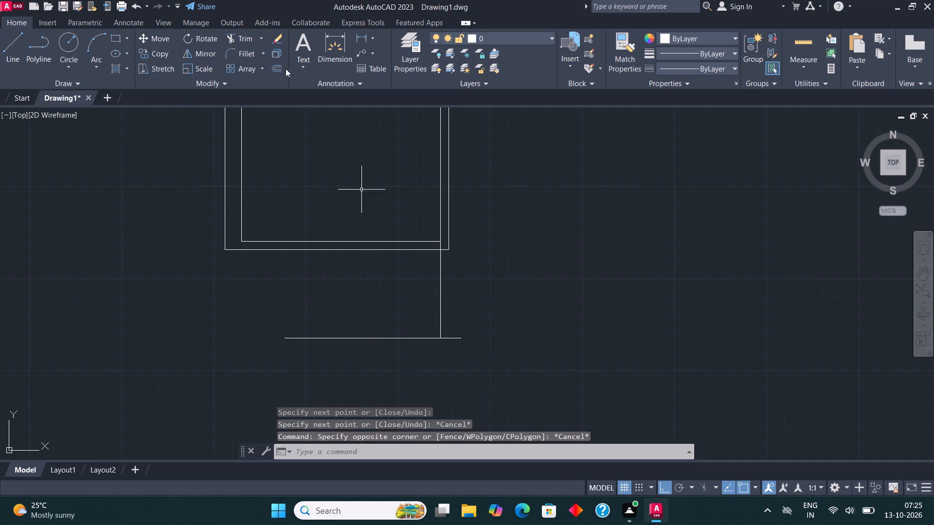
Trim the stray end of the new horizontal line that overshoots the vertical line on the right.
left_click(240, 40)
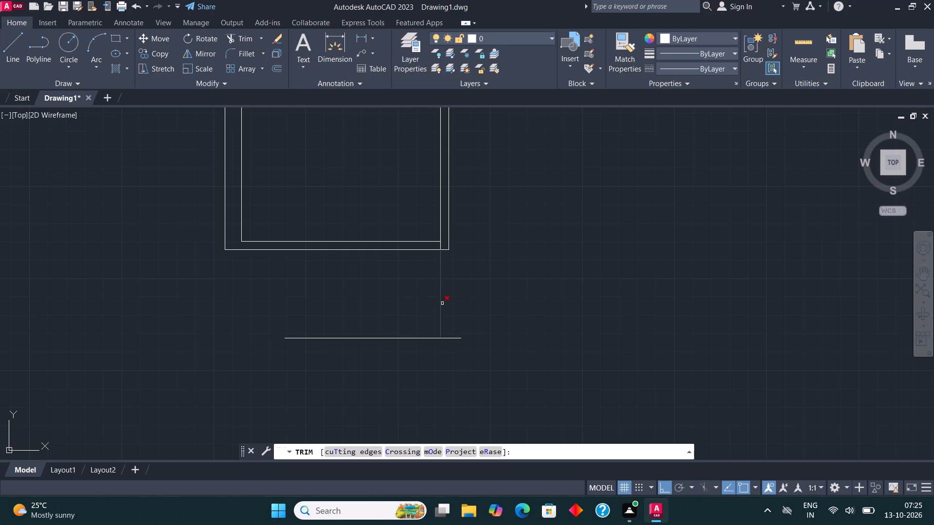
left_click(449, 317)
left_click(450, 363)
key("Escape")
scroll(391, 296, "down", 1)
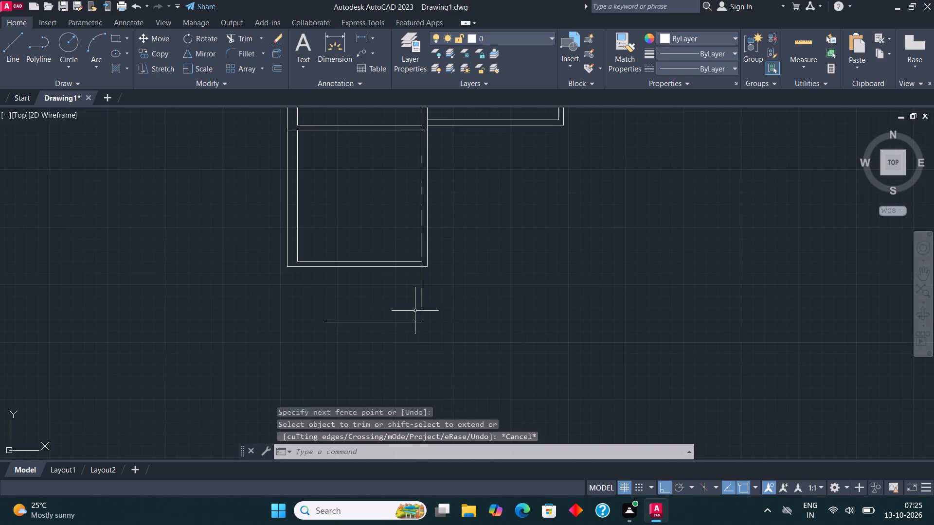
Offset the new 4' vertical line and the horizontal line below it 4.5" outward for the wall thickness.
left_click(424, 326)
left_click(374, 296)
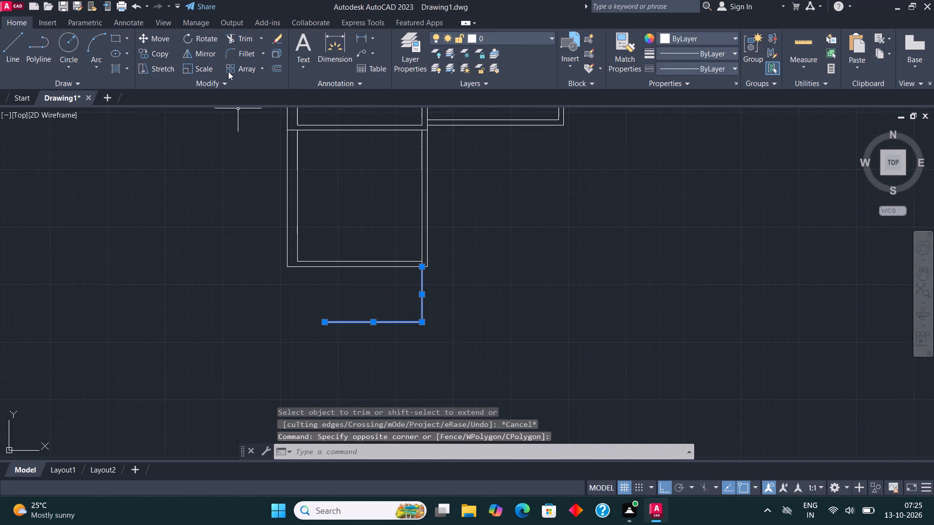
left_click(275, 61)
left_click(275, 72)
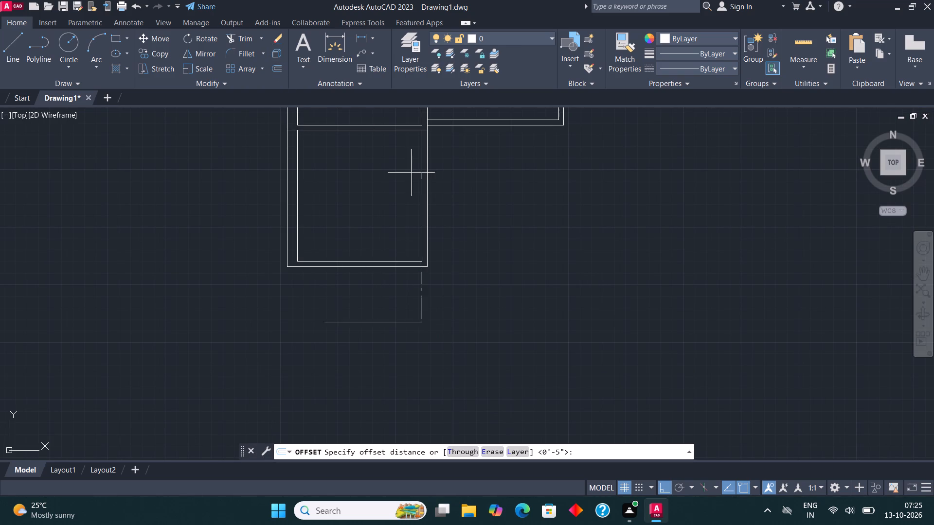
left_click(419, 295)
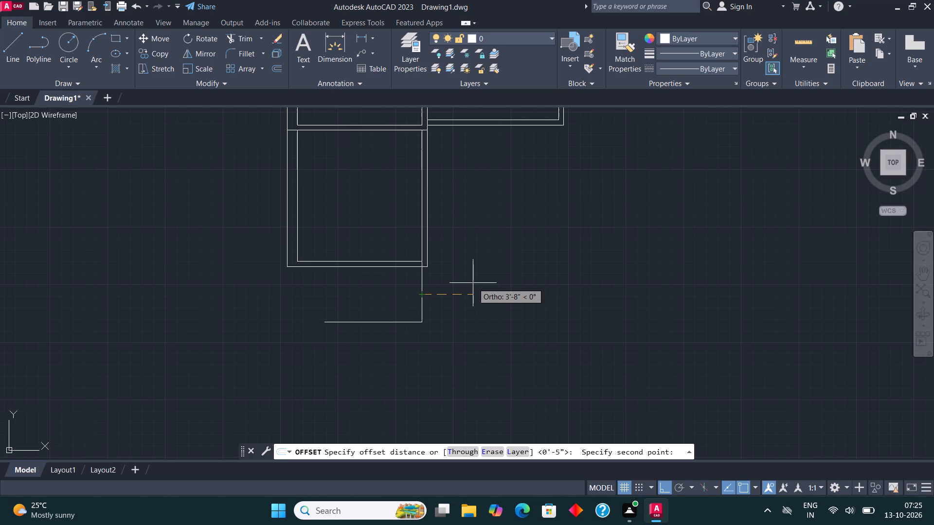
type("4.5\"")
key("Return")
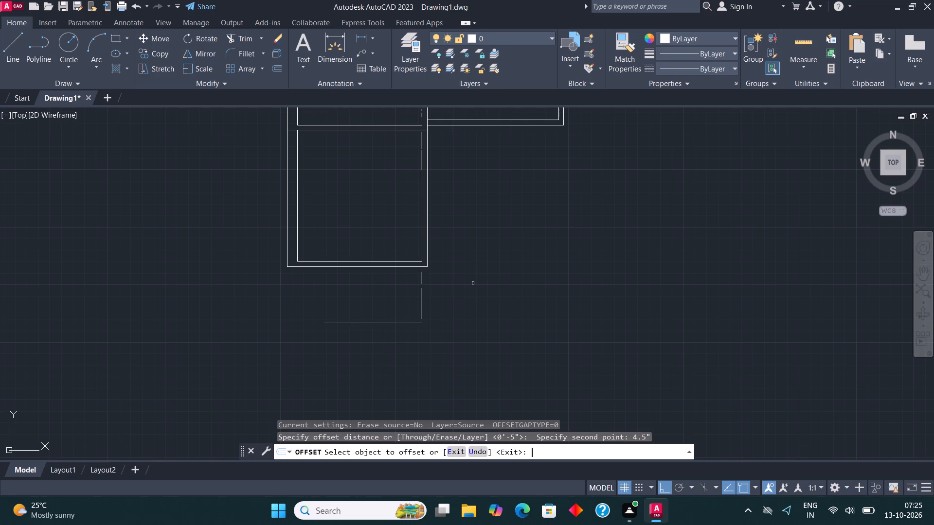
left_click(419, 291)
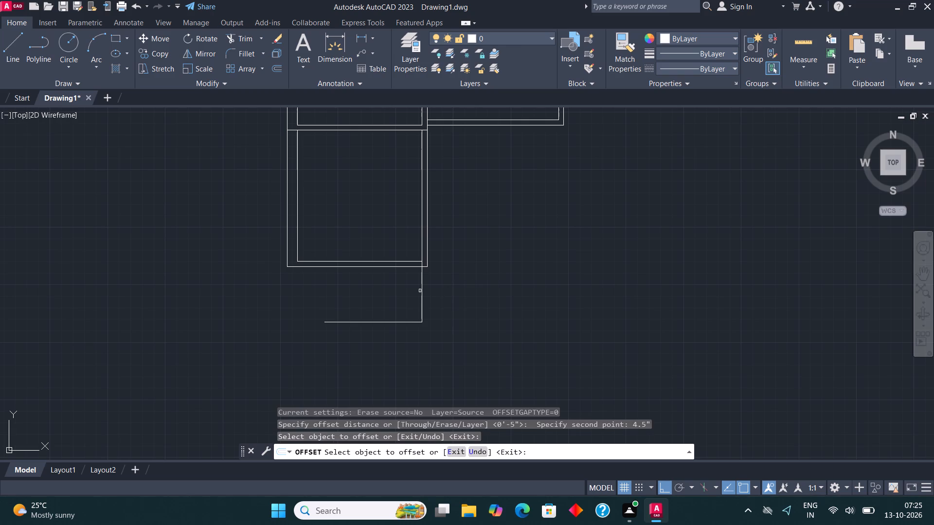
left_click(420, 291)
left_click(421, 291)
left_click(448, 285)
left_click(380, 322)
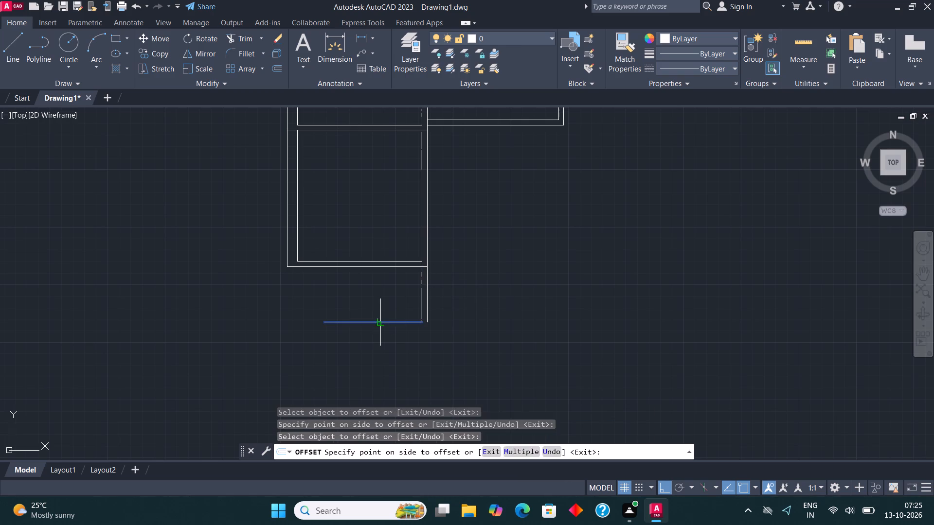
left_click(380, 336)
key("Escape")
Fillet the passage's outer right and bottom wall lines into a closed corner.
left_click(251, 53)
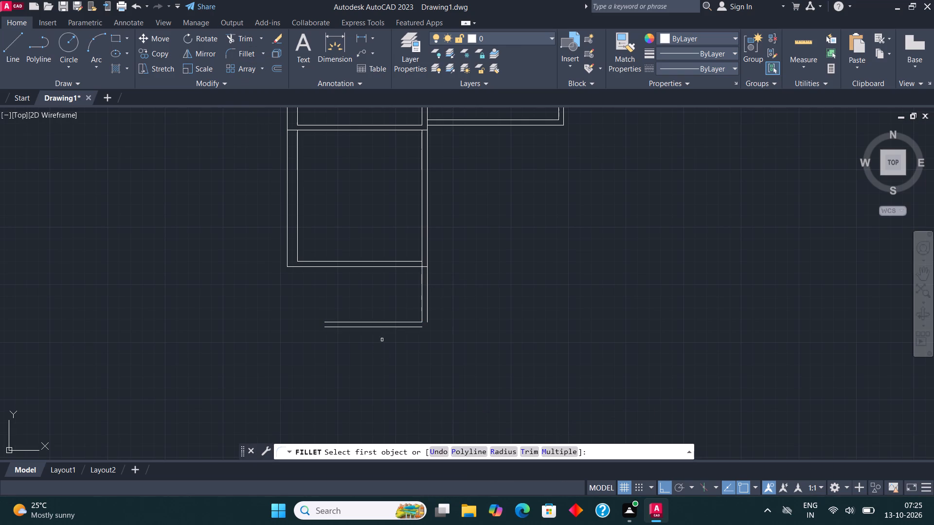
left_click(401, 327)
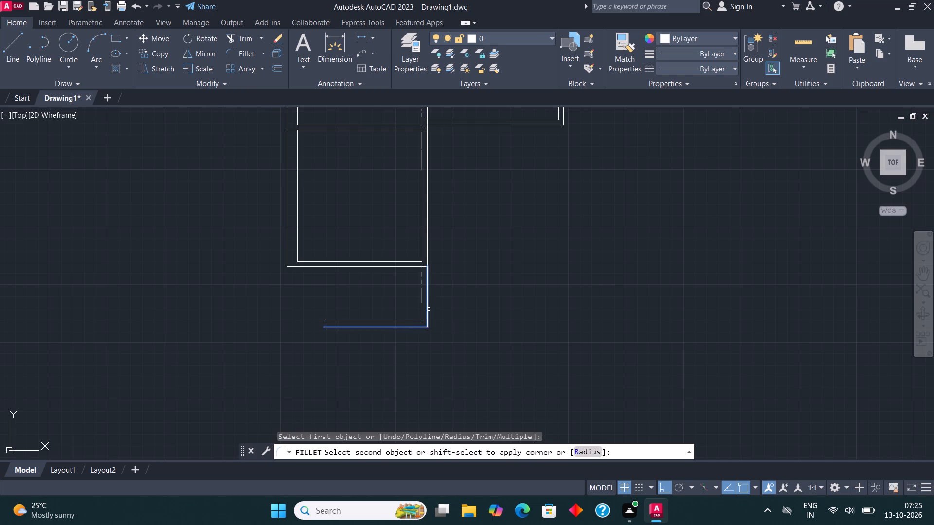
left_click(429, 309)
Draw three sides of a room below the passage from its inner lower right corner: 10' down, 10'6" left and 10' up.
middle_click_drag(376, 301, 337, 233)
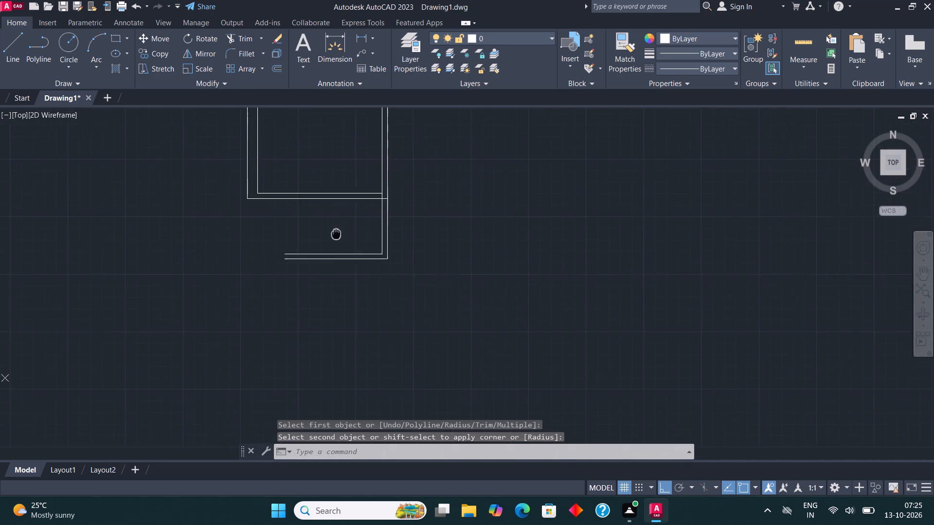
middle_click_drag(337, 233, 352, 268)
left_click(10, 38)
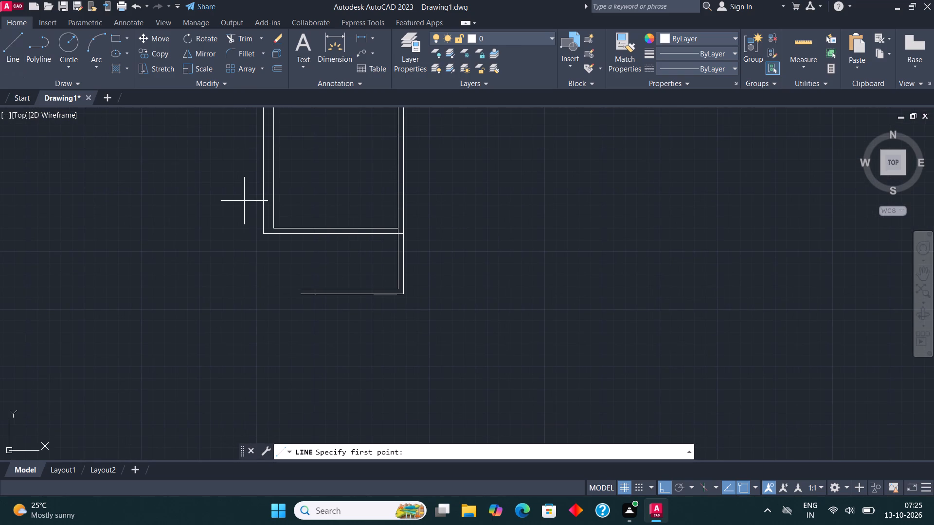
scroll(297, 274, "down", 1)
middle_click_drag(371, 293, 405, 289)
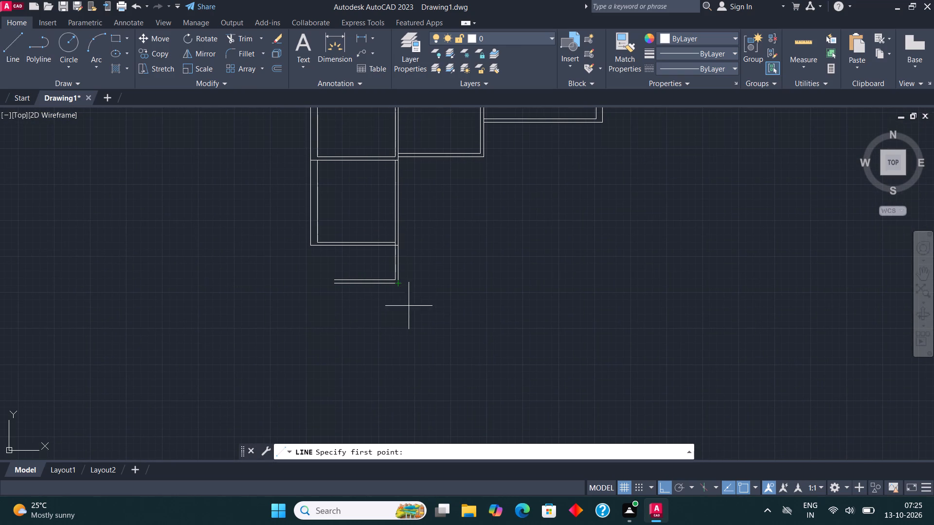
scroll(399, 294, "up", 2)
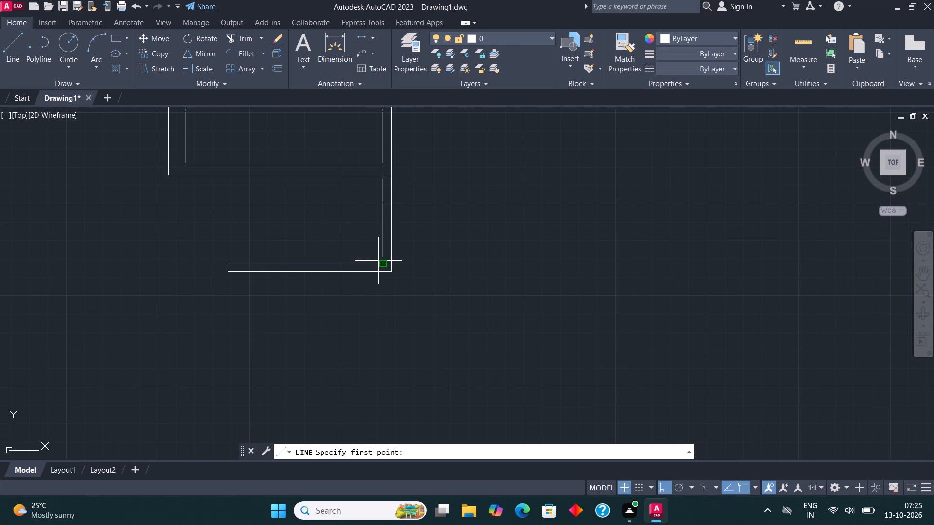
left_click(381, 262)
left_click(381, 273)
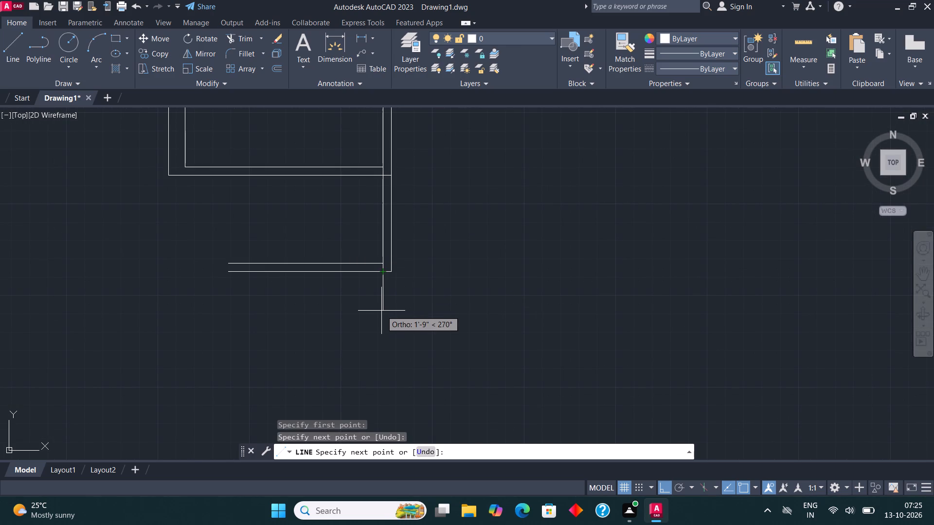
type("10'")
key("Return")
scroll(381, 311, "down", 2)
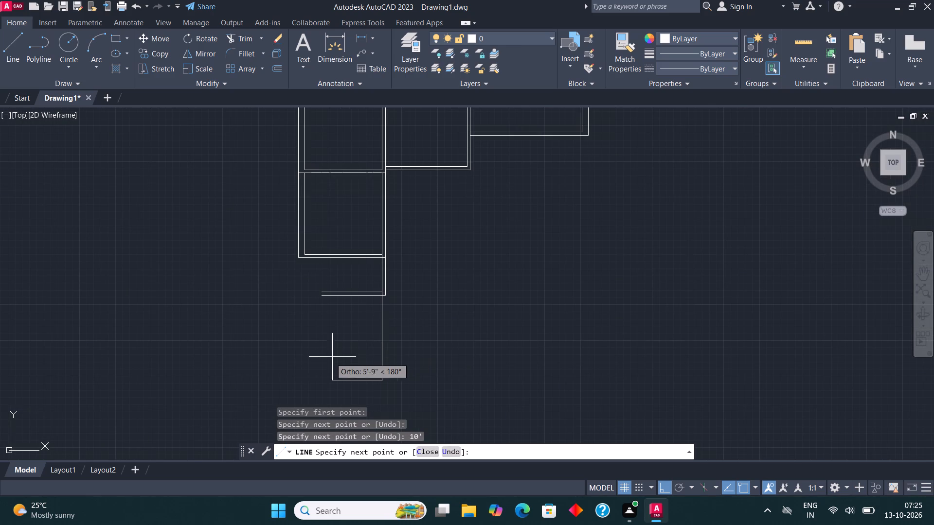
type("10'6\"")
key("Return")
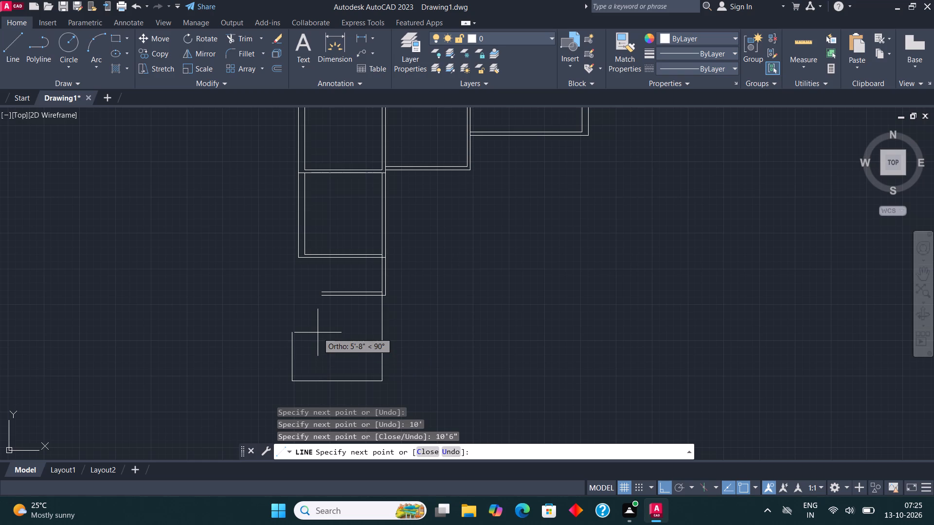
type("10'")
key("Return")
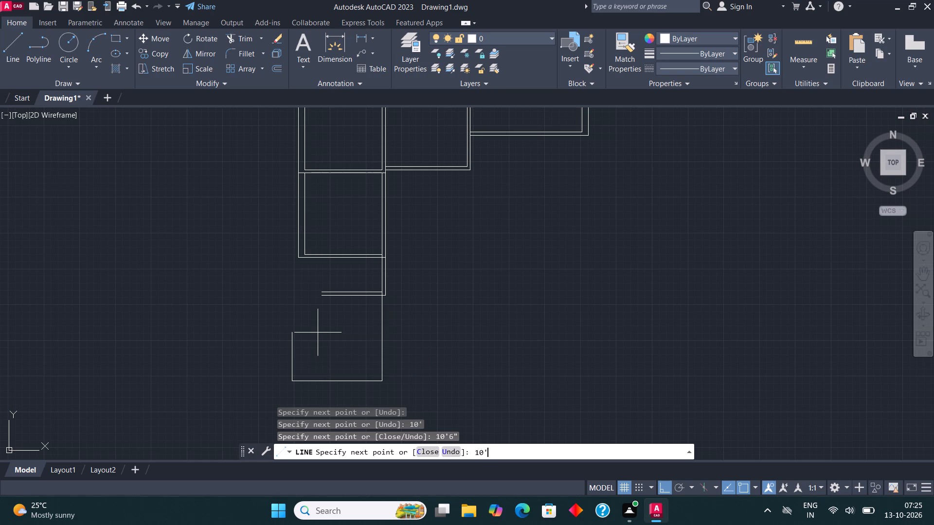
Close the new room's top side by joining its upper left corner to the free end of the passage's outer bottom wall line.
scroll(318, 303, "up", 2)
left_click(321, 283)
scroll(321, 283, "down", 1)
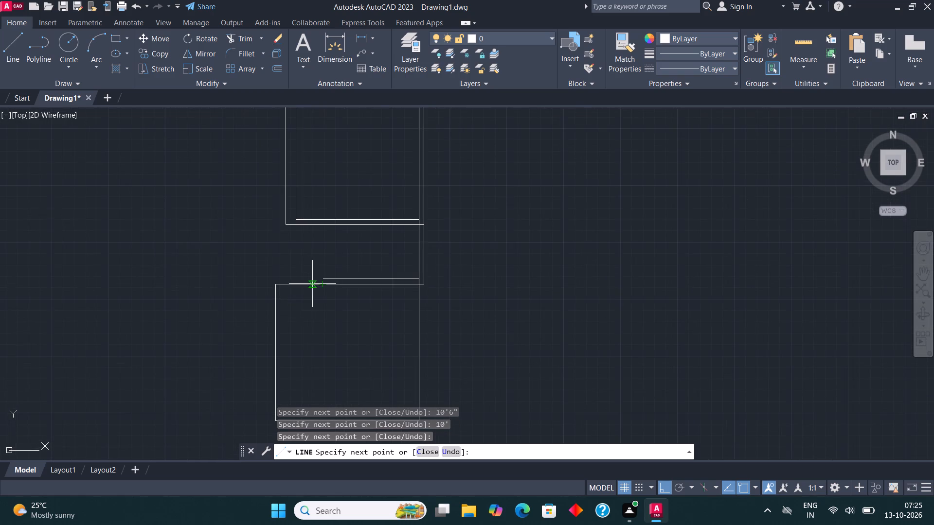
middle_click_drag(371, 260, 387, 228)
scroll(388, 297, "down", 1)
key("Escape")
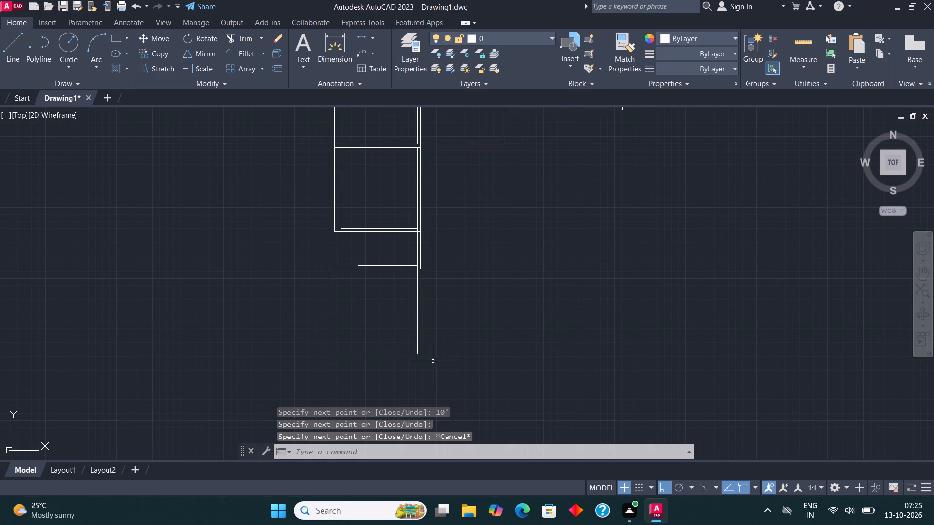
Offset the new bottom room's right line 4.5" outward for the wall thickness.
left_click(433, 361)
left_click(294, 297)
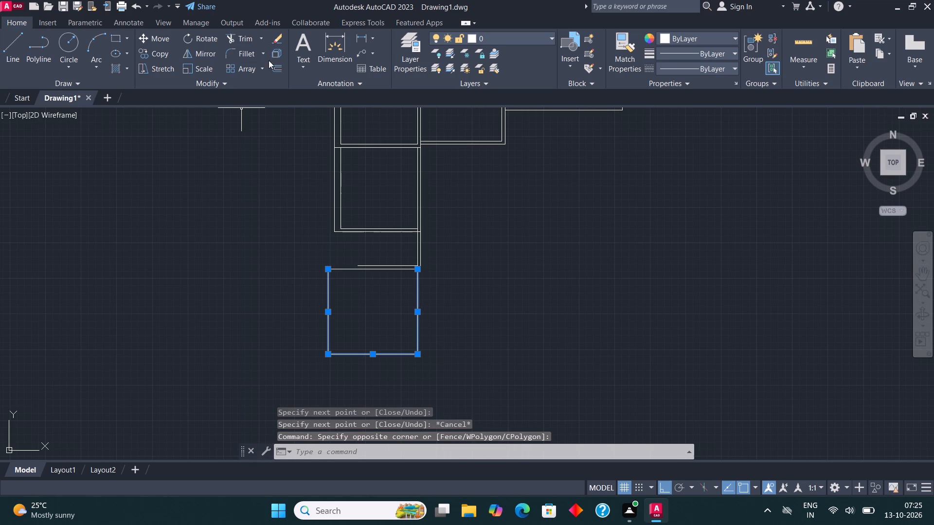
left_click(273, 66)
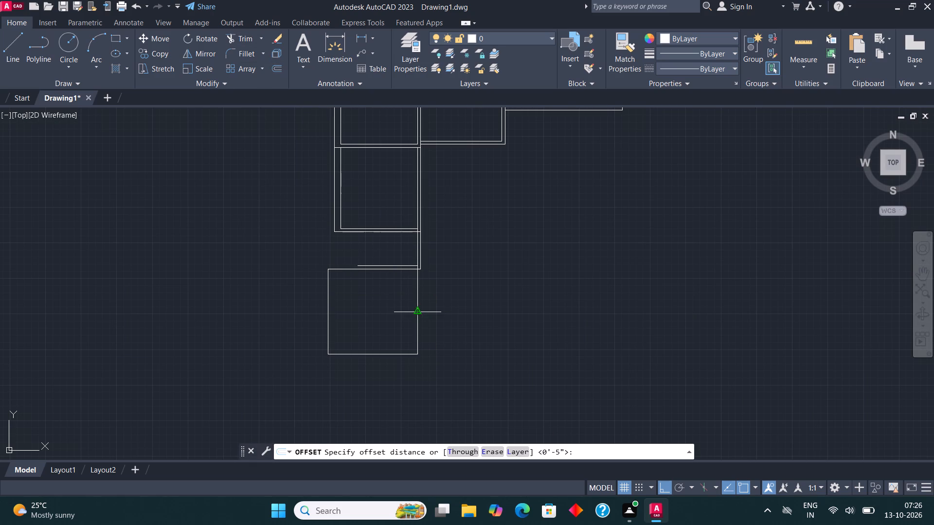
left_click(419, 315)
type("4.4")
key("BackSpace")
type("5\"")
key("Return")
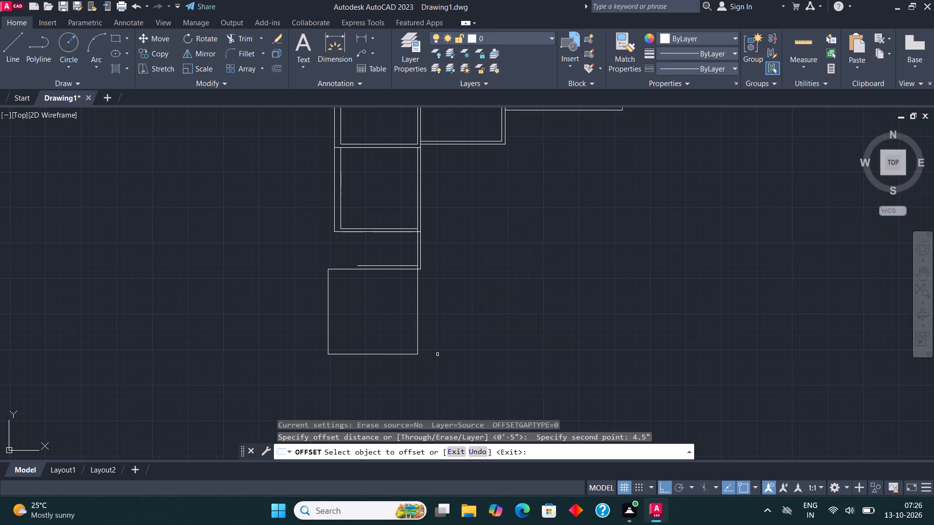
left_click(415, 318)
left_click(416, 318)
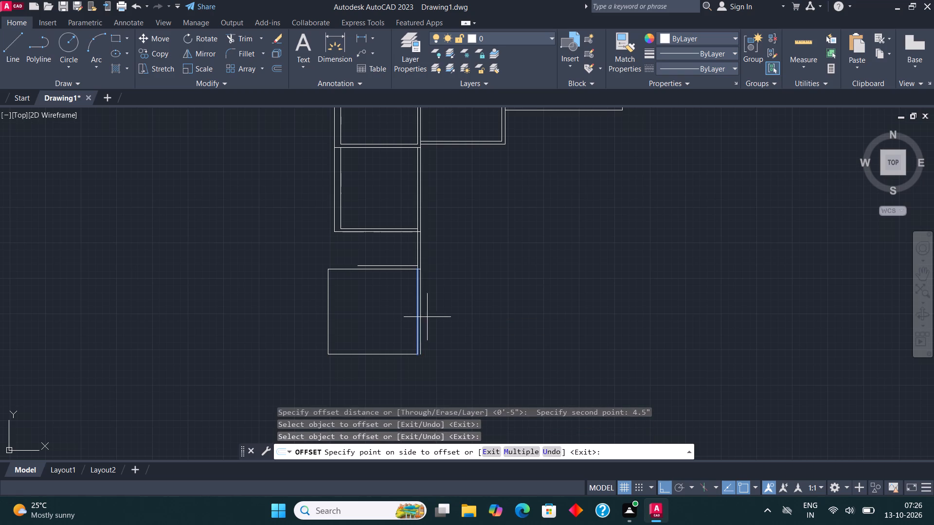
left_click(452, 314)
Offset the short closing line at the new room's upper left 4.5" upward to complete the top wall.
scroll(448, 303, "down", 1)
middle_click_drag(431, 313, 412, 317)
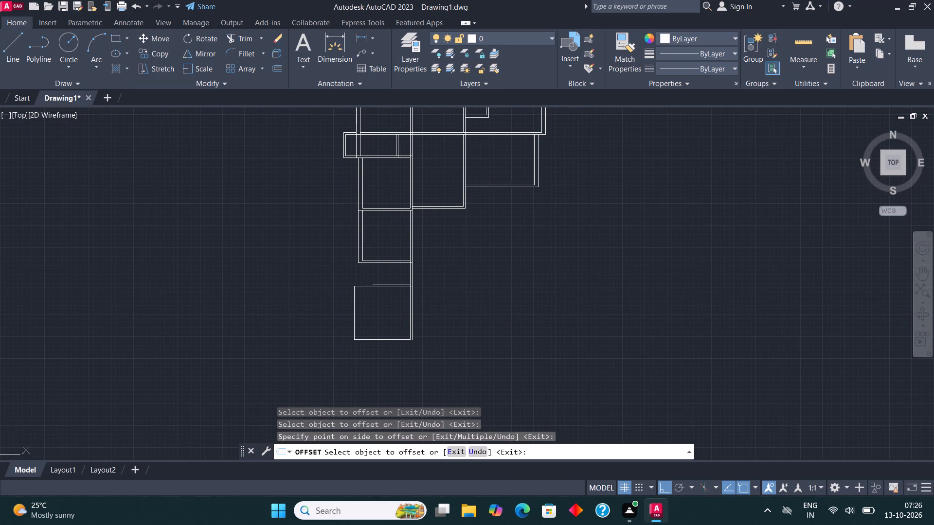
scroll(377, 288, "up", 1)
left_click(355, 286)
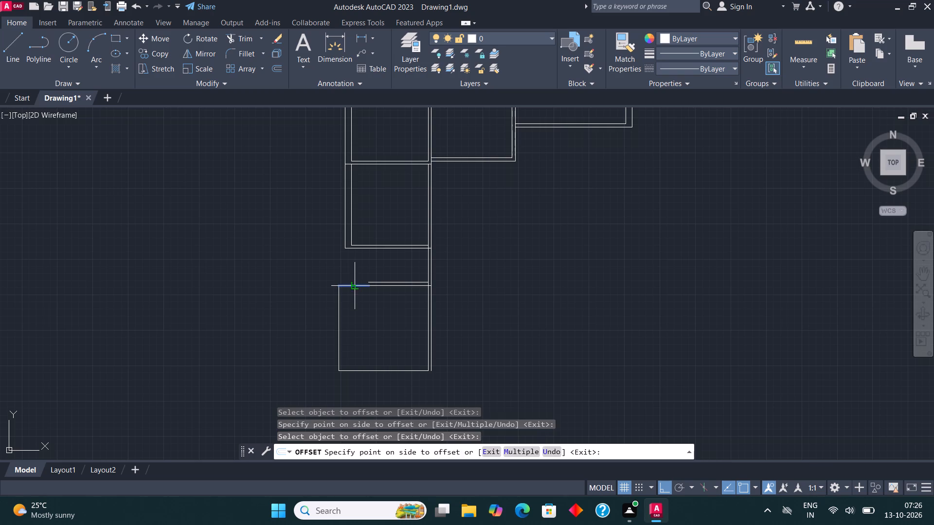
left_click(354, 279)
key("Escape")
Offset the bottom room's left and bottom lines 9" outward for the wall thickness.
left_click_drag(363, 381, 359, 373)
left_click(305, 334)
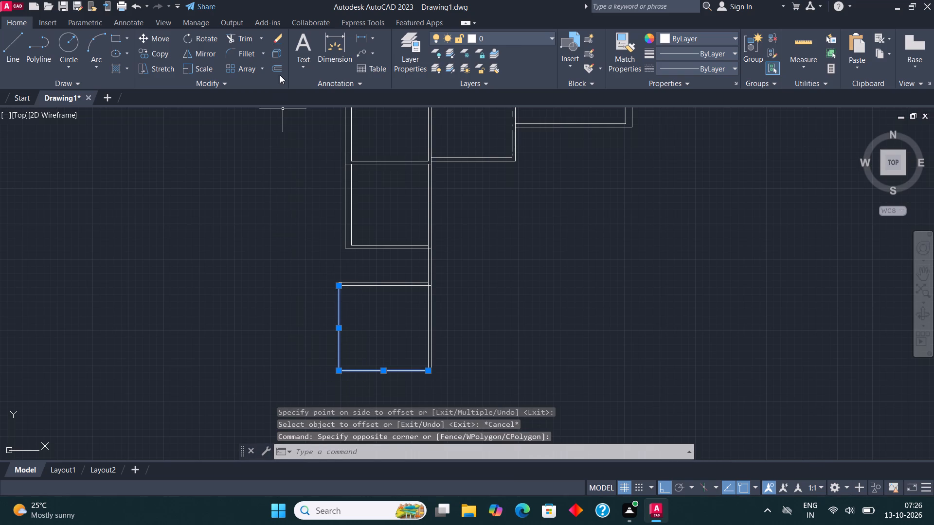
left_click(278, 65)
left_click(333, 331)
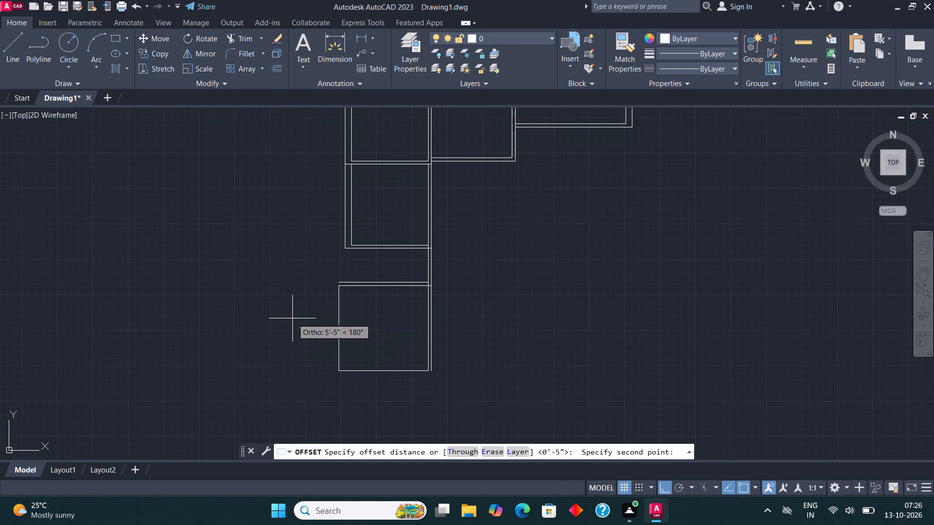
type("9\"")
key("Return")
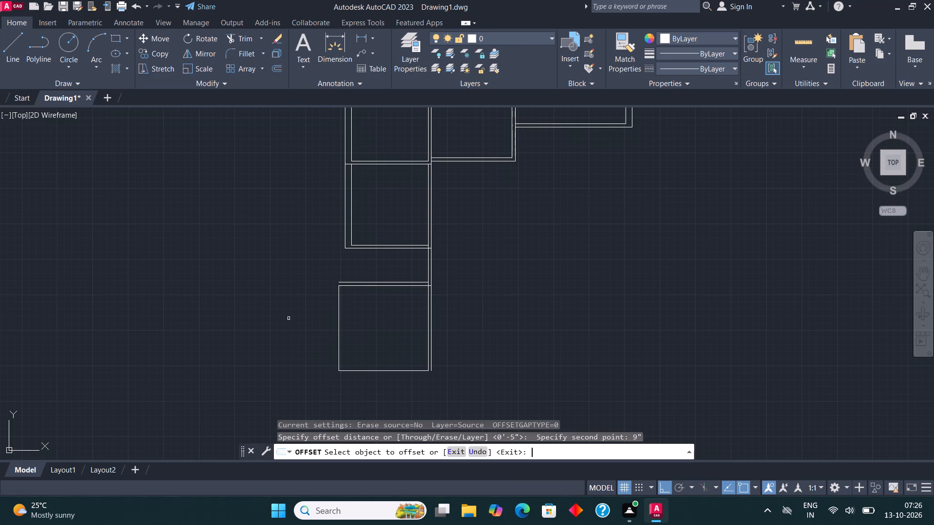
left_click(340, 324)
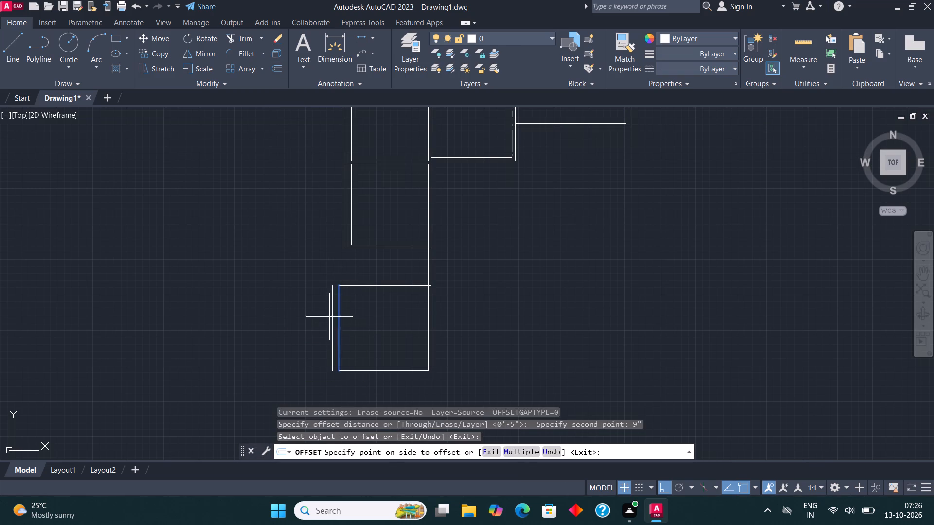
left_click(325, 314)
left_click(391, 371)
left_click(391, 387)
key("Escape")
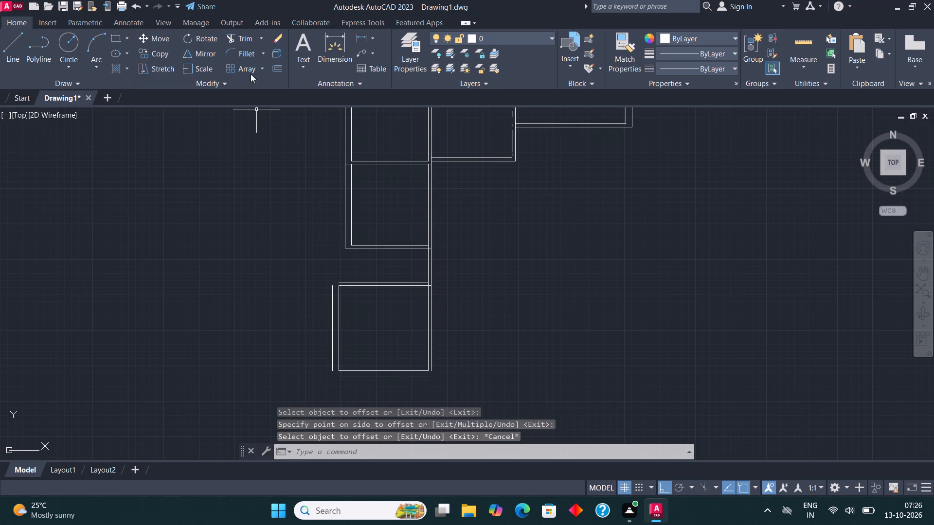
Fillet the bottom room's outer wall lines into closed corners at its upper left, lower left and lower right.
left_click(250, 58)
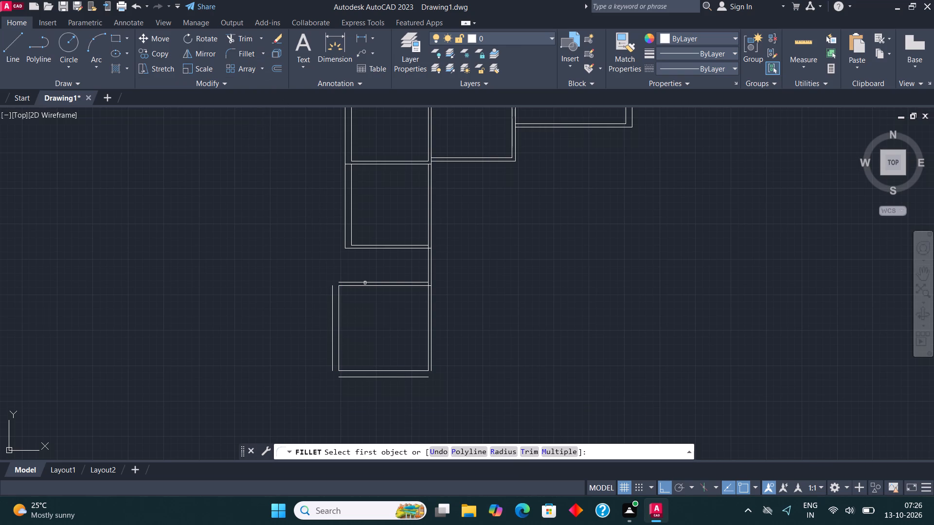
left_click(365, 283)
left_click(333, 299)
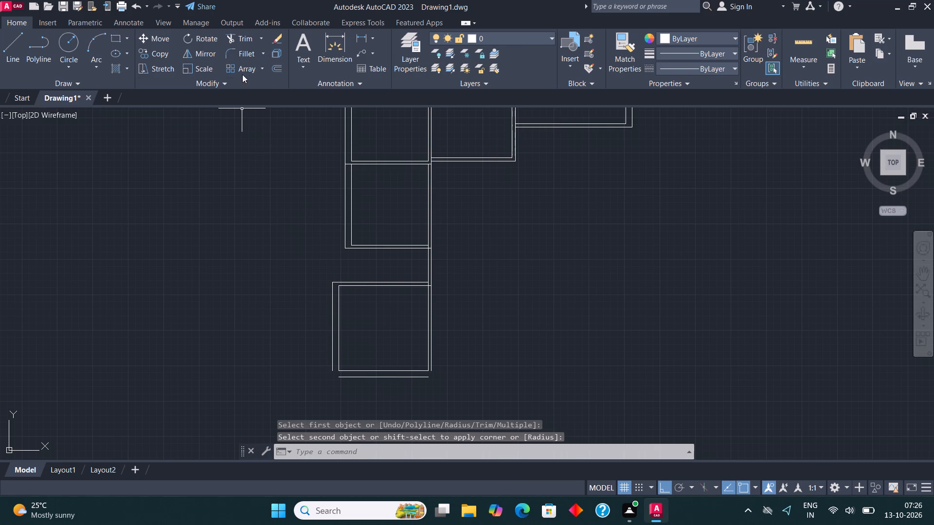
left_click(245, 57)
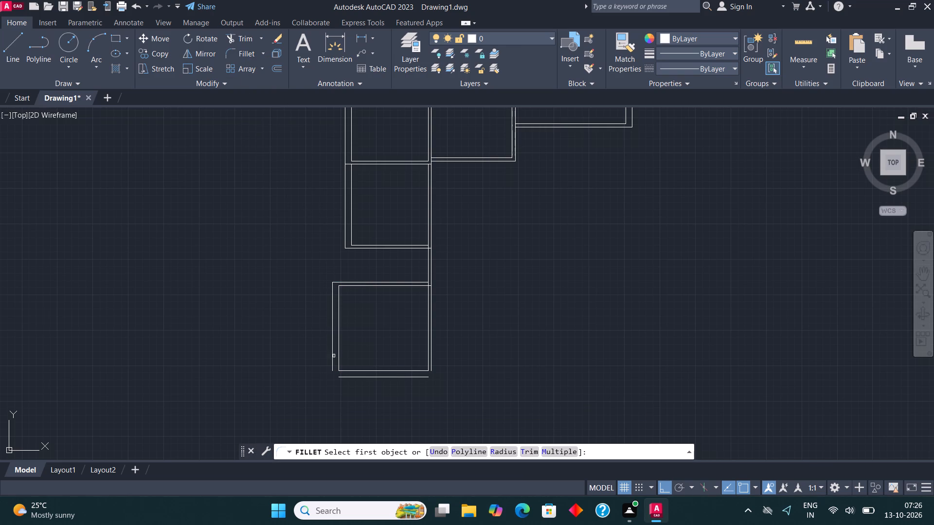
left_click(335, 357)
left_click(331, 352)
left_click(355, 377)
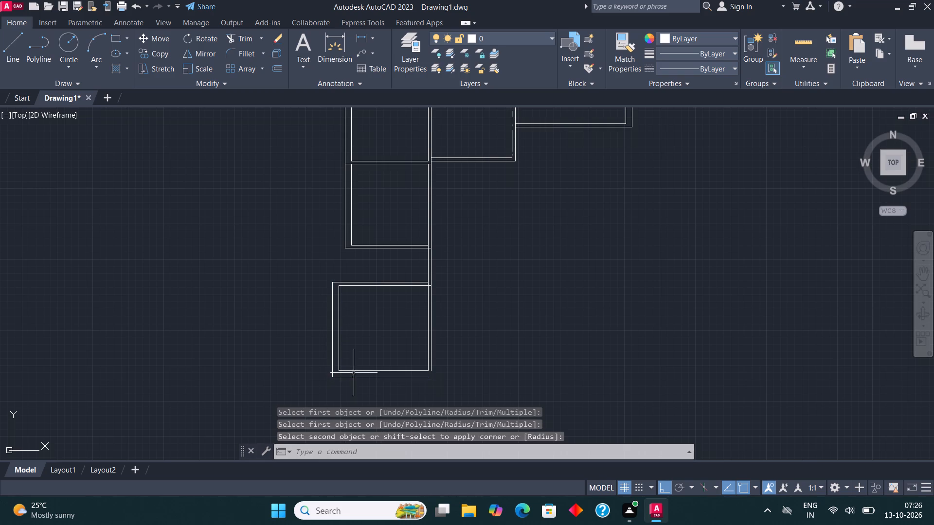
left_click(241, 52)
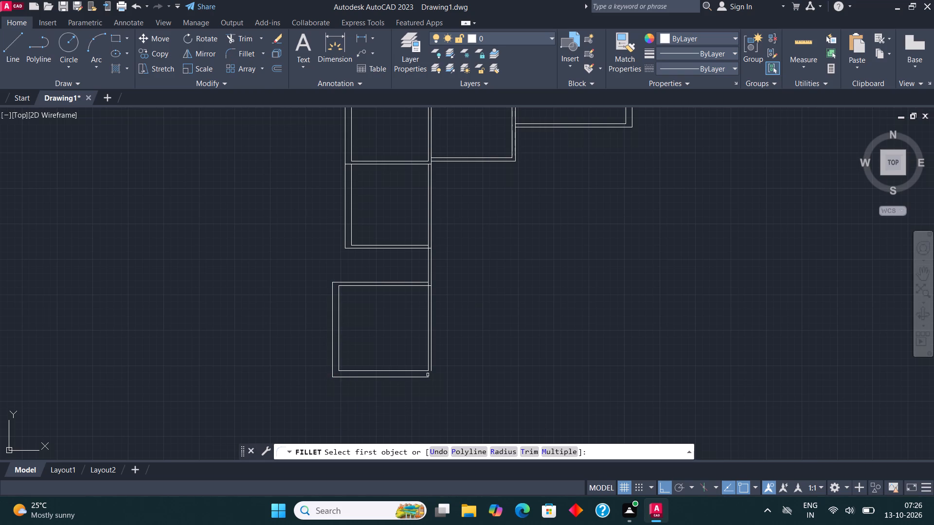
left_click(425, 375)
left_click(426, 374)
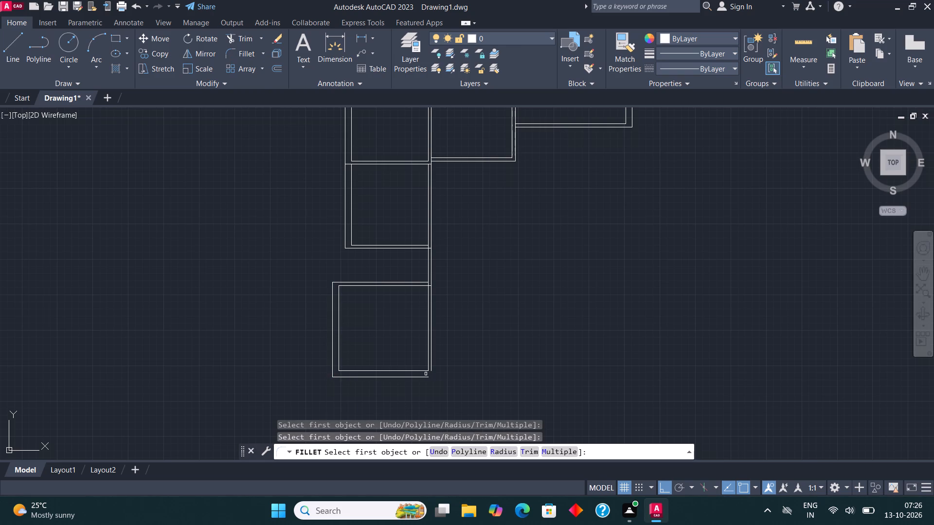
left_click(423, 378)
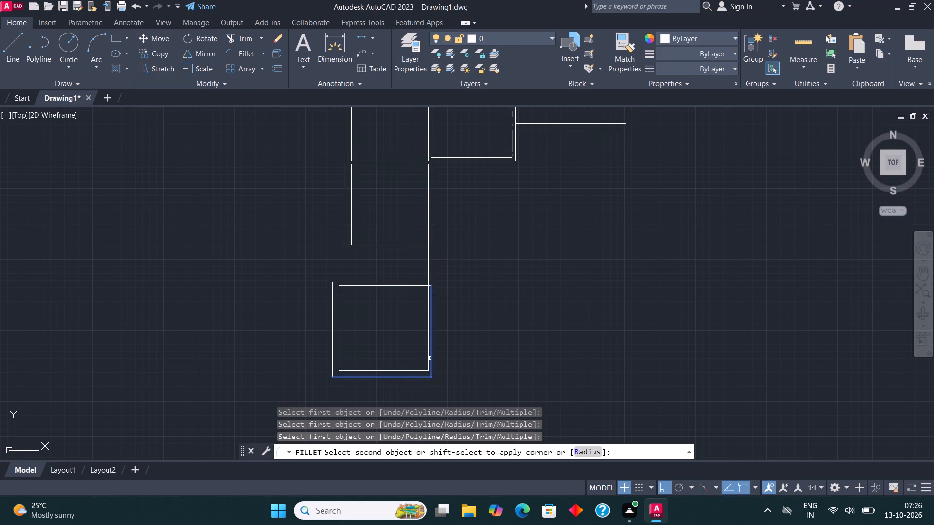
left_click(430, 358)
Close the passage's left end with a line from the bottom room's inner upper left corner through the wall, 4' up, and across to the upper room's corner.
scroll(343, 304, "down", 1)
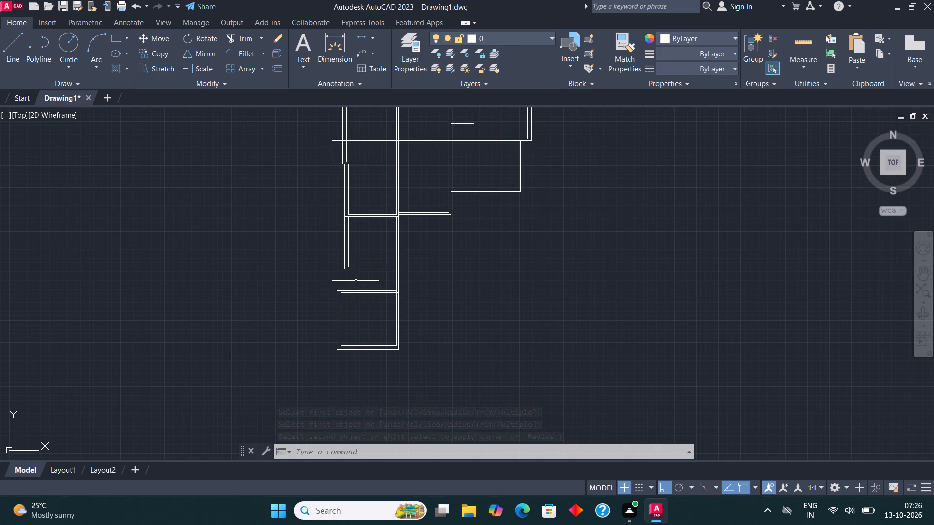
middle_click_drag(374, 242, 379, 303)
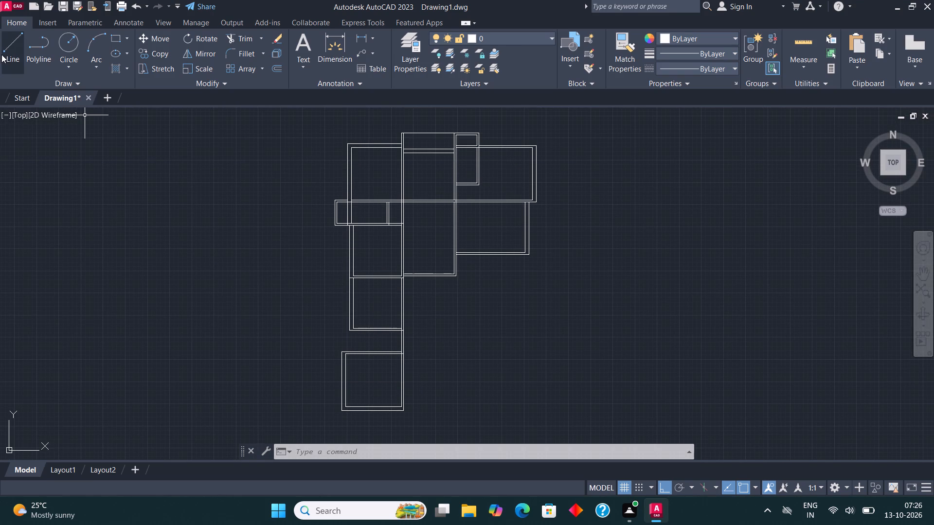
left_click(1, 54)
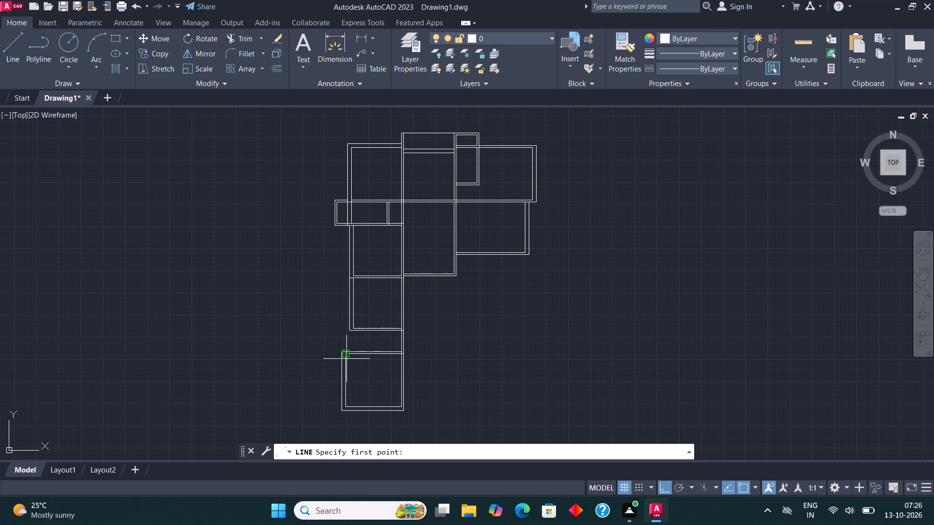
scroll(344, 357, "up", 3)
left_click(341, 348)
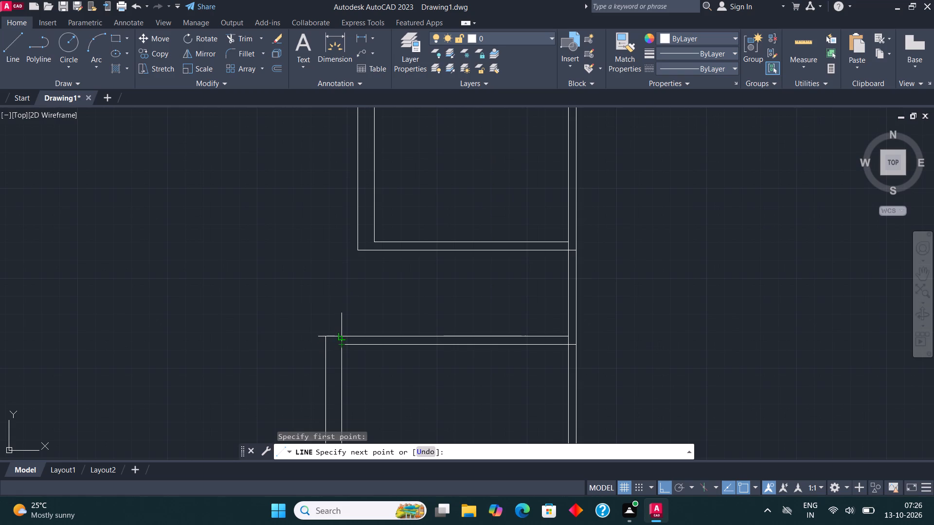
left_click(341, 334)
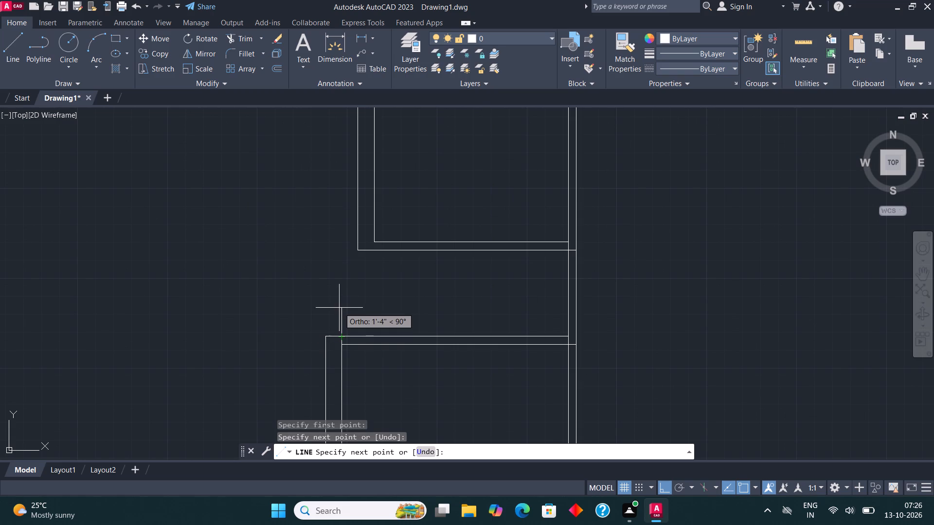
type("4'")
key("Return")
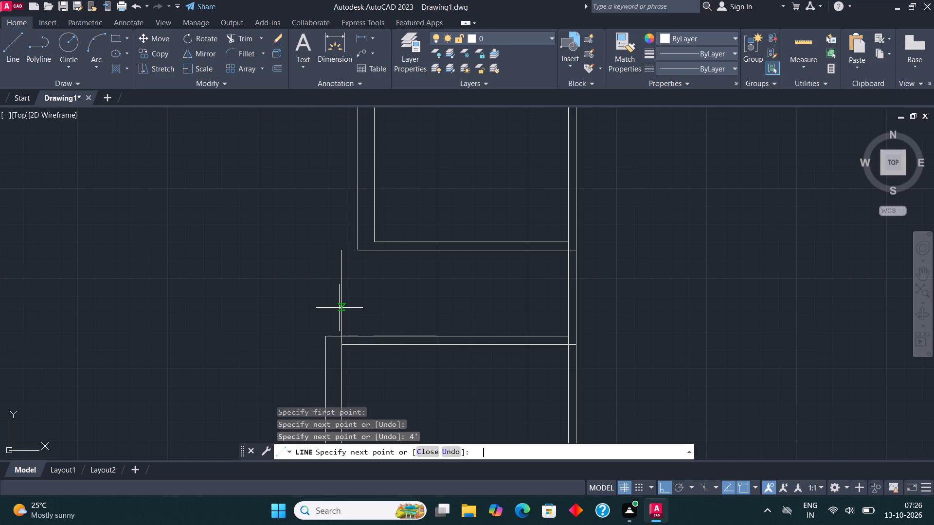
left_click(358, 255)
key("Escape")
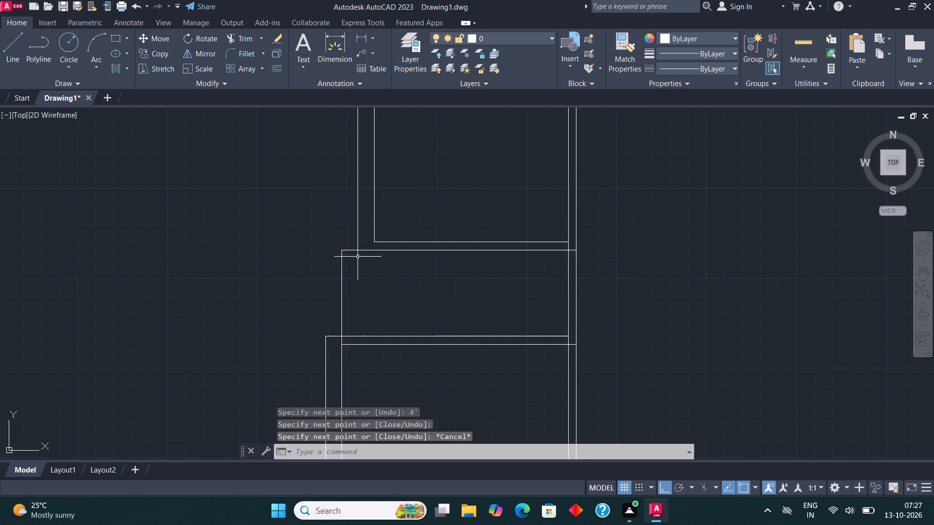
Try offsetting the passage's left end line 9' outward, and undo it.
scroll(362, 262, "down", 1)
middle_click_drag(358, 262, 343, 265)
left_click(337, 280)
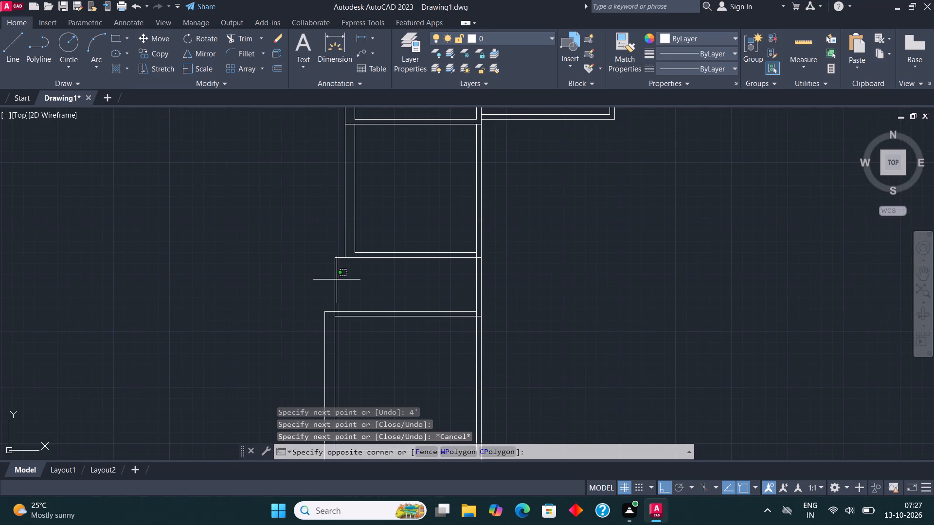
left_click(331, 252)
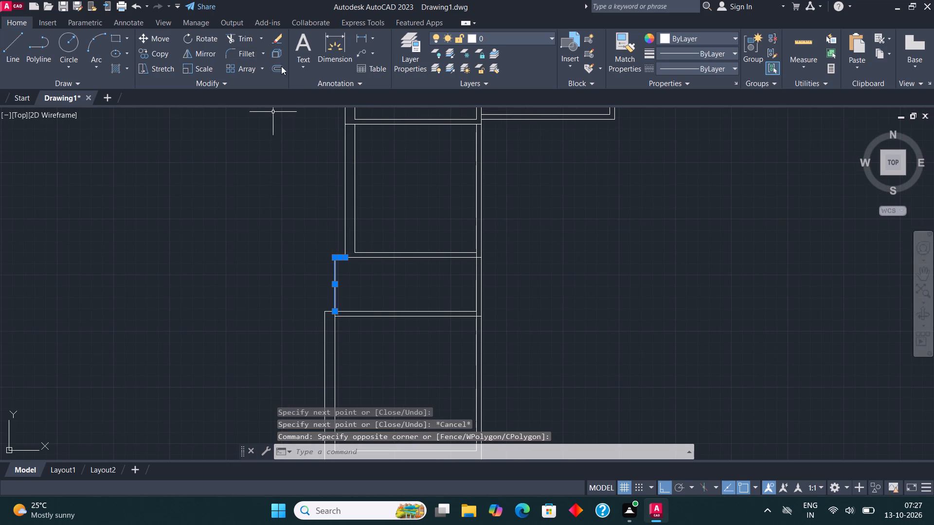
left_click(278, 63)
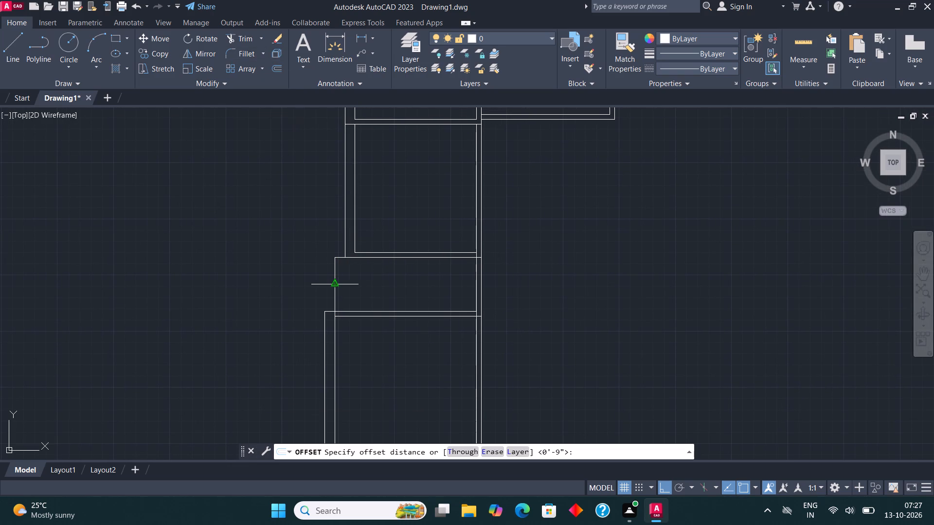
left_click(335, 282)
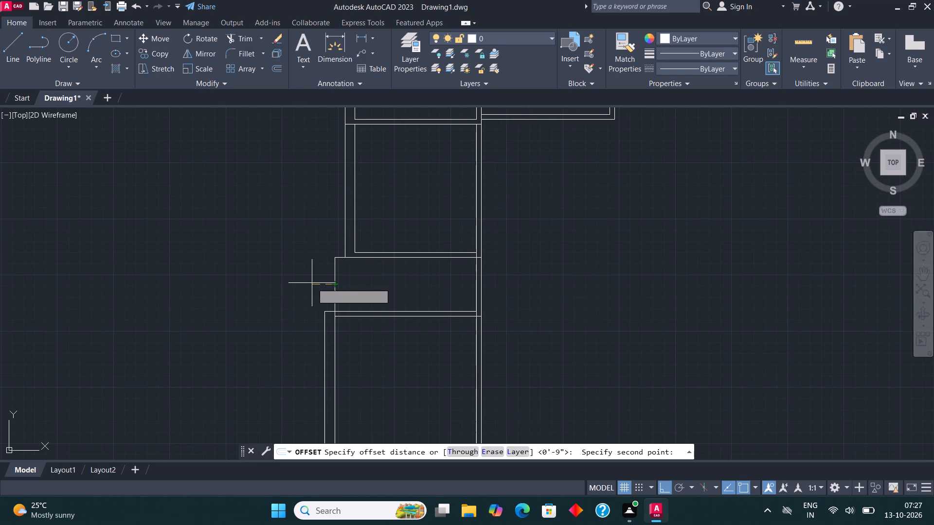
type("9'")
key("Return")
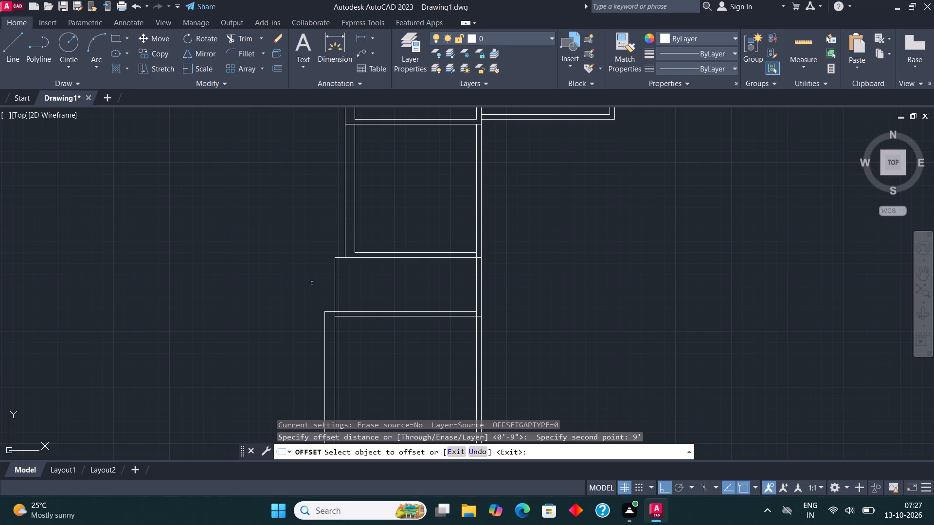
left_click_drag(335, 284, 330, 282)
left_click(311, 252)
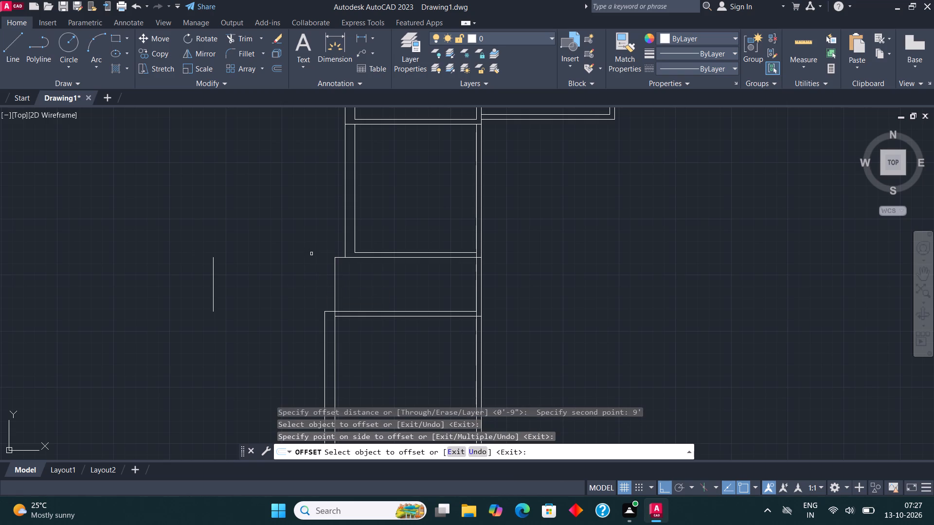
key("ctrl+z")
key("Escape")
Offset the passage's left end line 9" outward for the wall thickness.
left_click(339, 287)
left_click(323, 263)
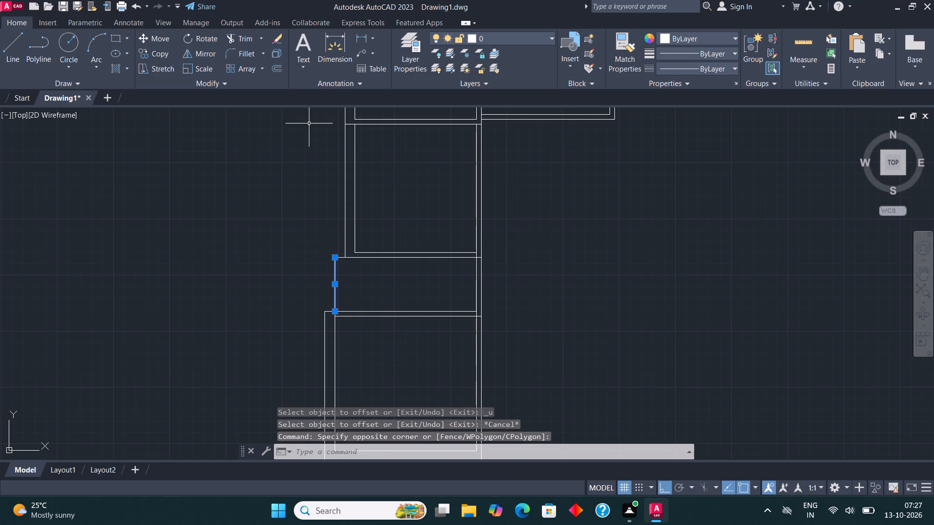
left_click(277, 67)
left_click(334, 285)
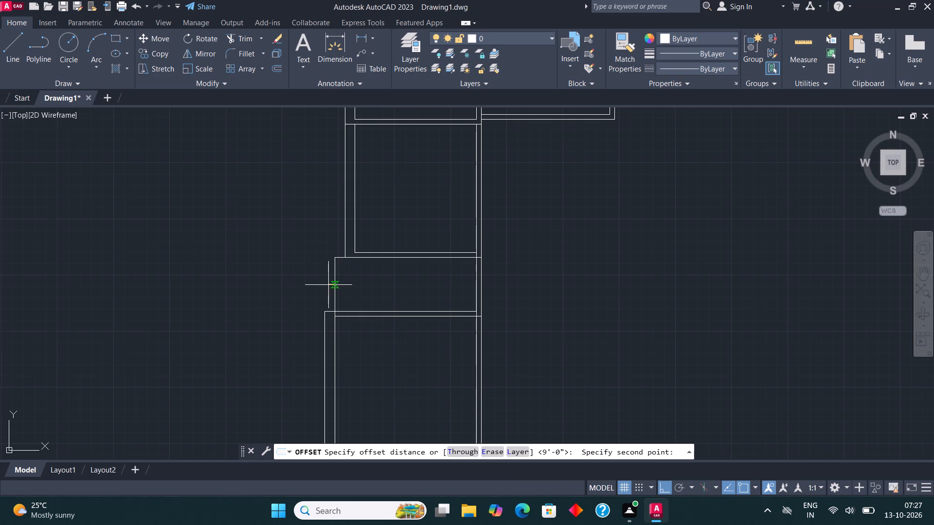
type("9\"")
key("Return")
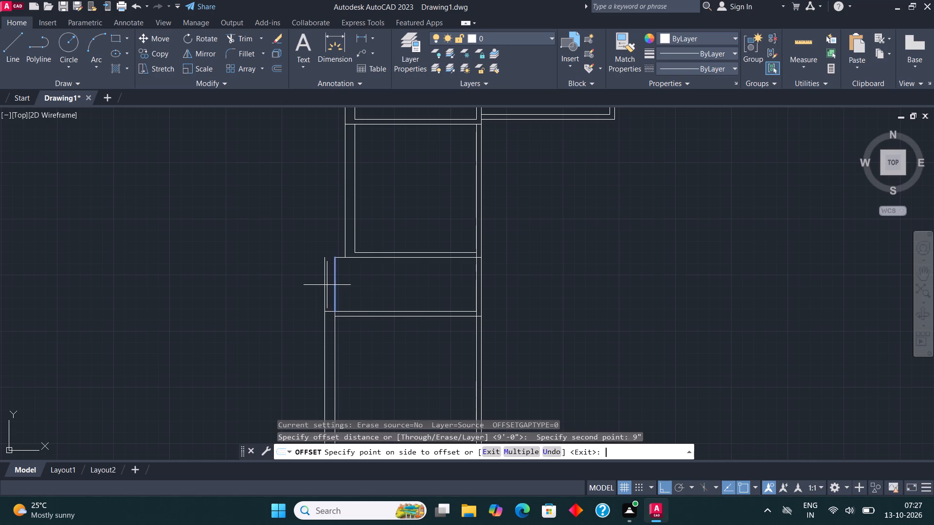
left_click(314, 278)
scroll(337, 259, "up", 2)
key("Escape")
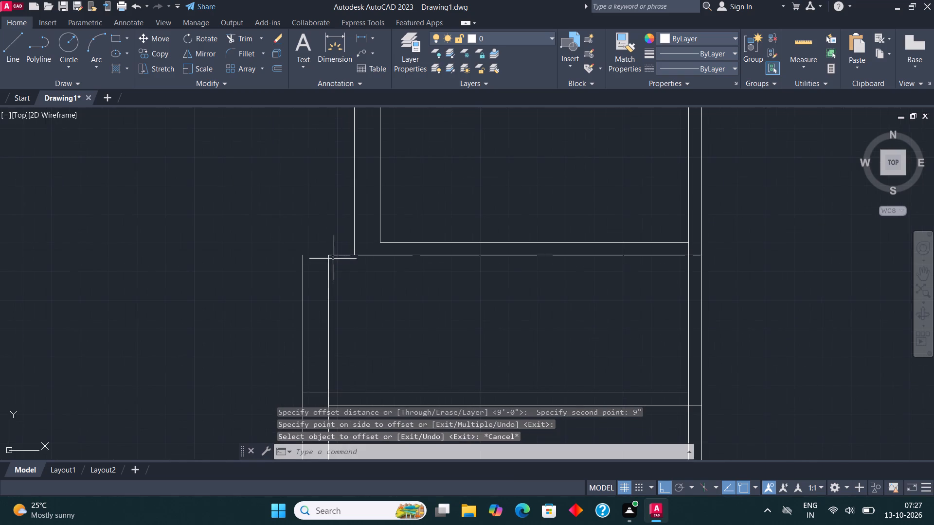
Draw a line about 1'-1" leftward from the upper room's outer left wall, level with its inner bottom line.
left_click(12, 37)
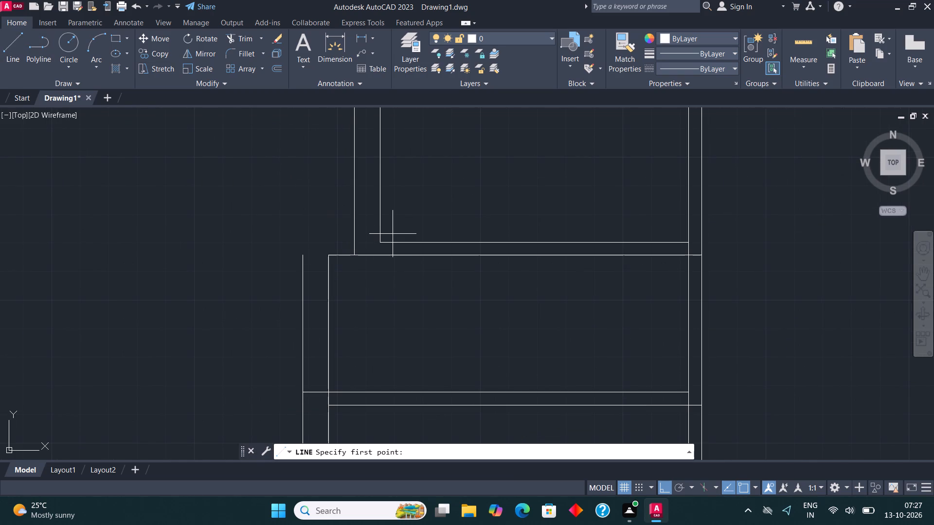
left_click(357, 241)
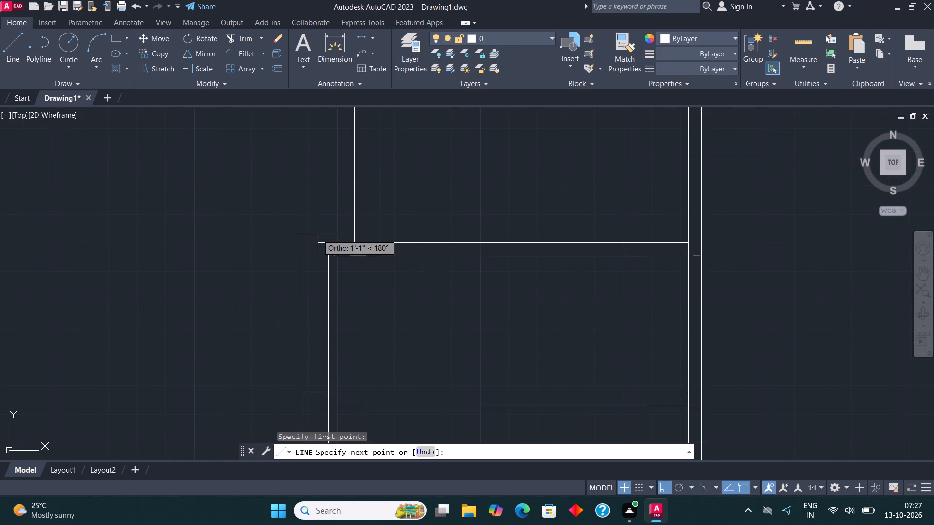
left_click(318, 234)
key("Escape")
Fillet the short horizontal line with the passage's outer left wall line to close the passage's upper left corner.
left_click(245, 53)
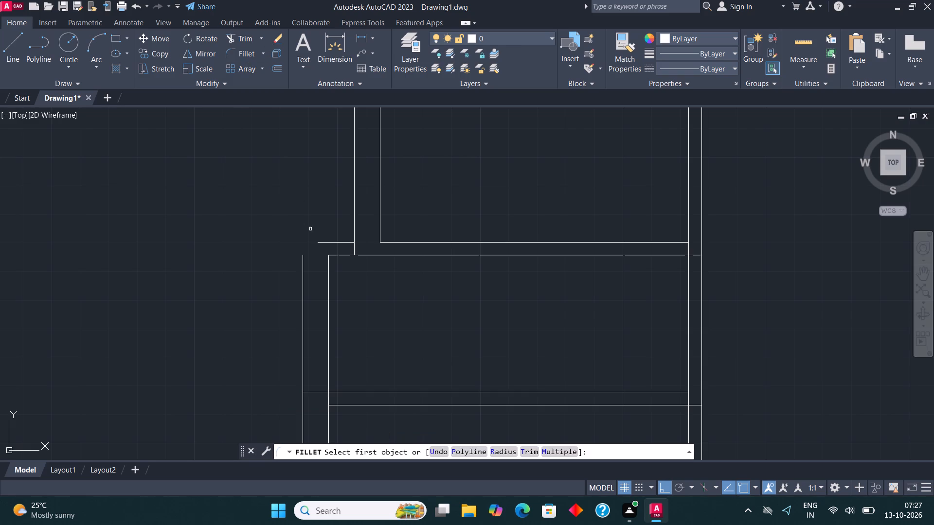
left_click(334, 241)
left_click(331, 240)
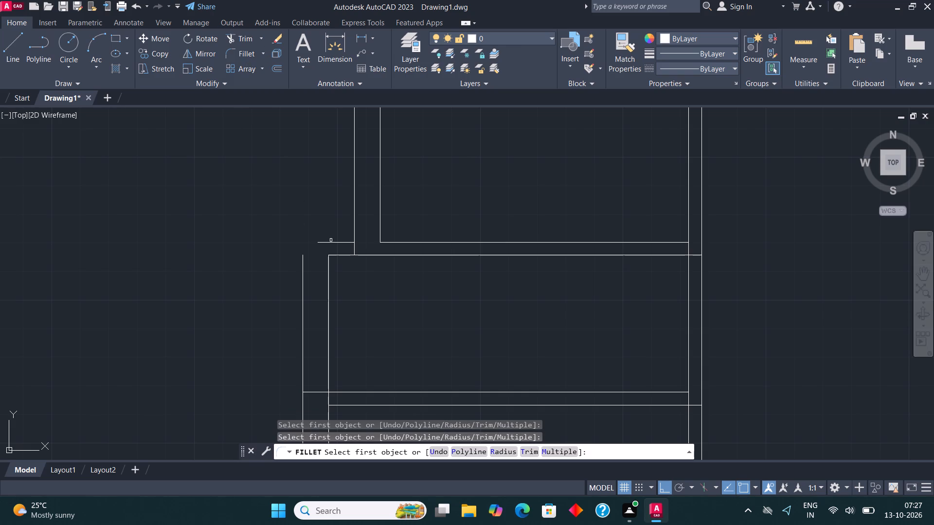
left_click(336, 243)
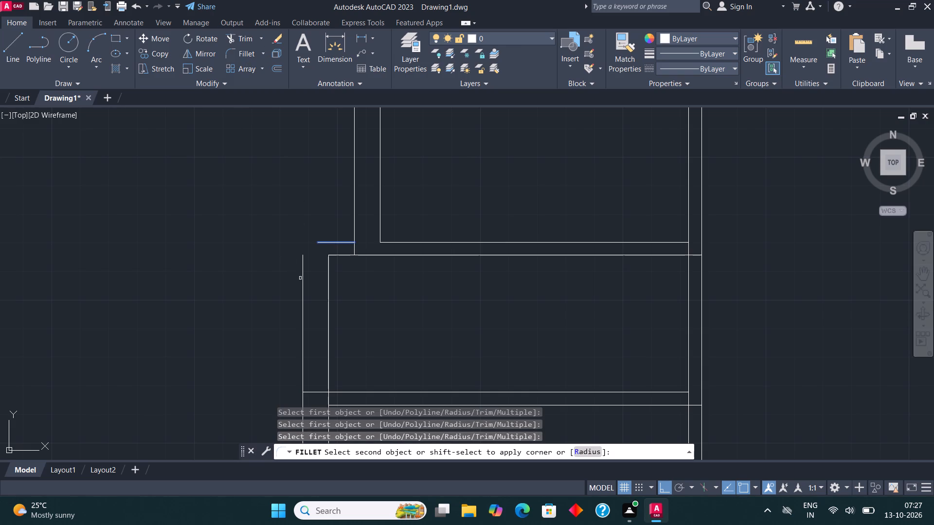
left_click(303, 280)
scroll(321, 226, "down", 3)
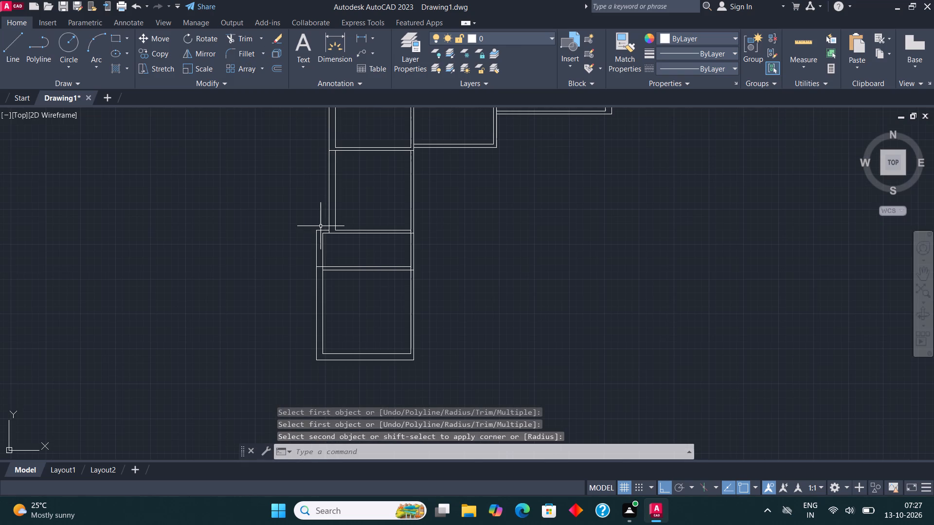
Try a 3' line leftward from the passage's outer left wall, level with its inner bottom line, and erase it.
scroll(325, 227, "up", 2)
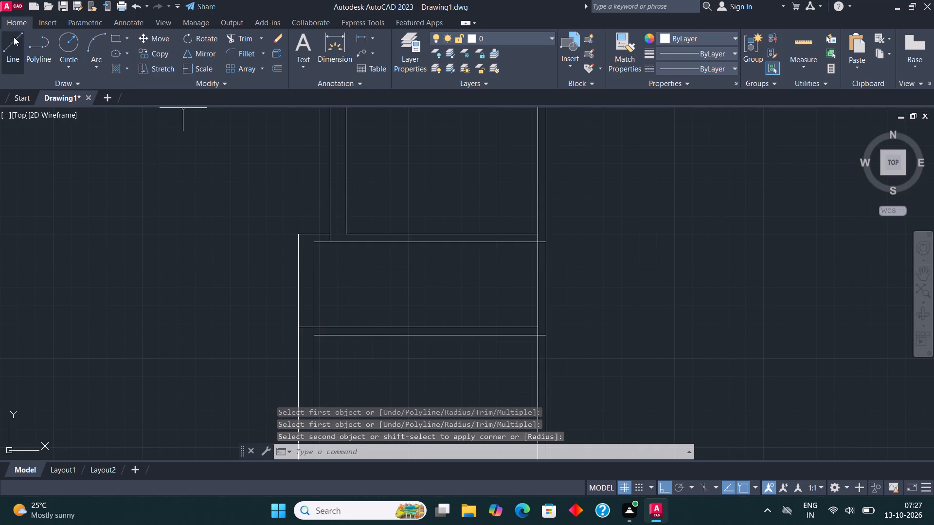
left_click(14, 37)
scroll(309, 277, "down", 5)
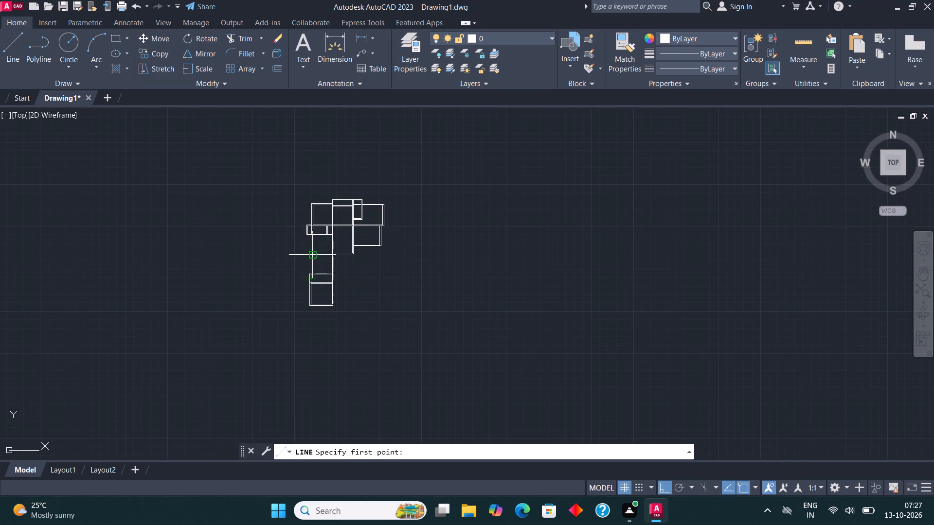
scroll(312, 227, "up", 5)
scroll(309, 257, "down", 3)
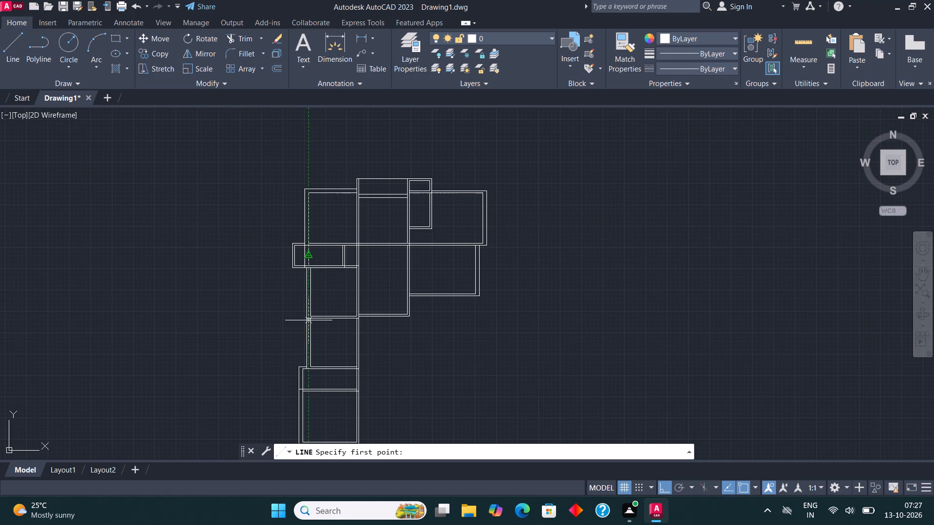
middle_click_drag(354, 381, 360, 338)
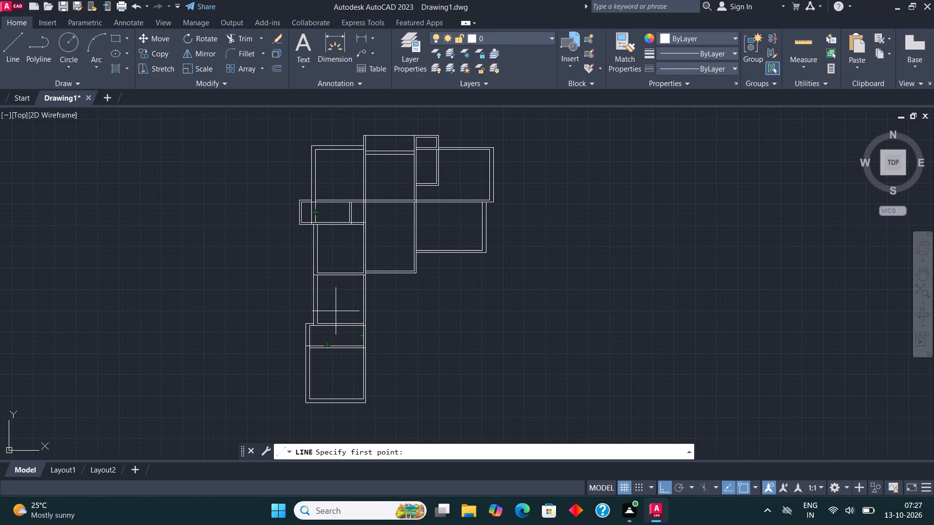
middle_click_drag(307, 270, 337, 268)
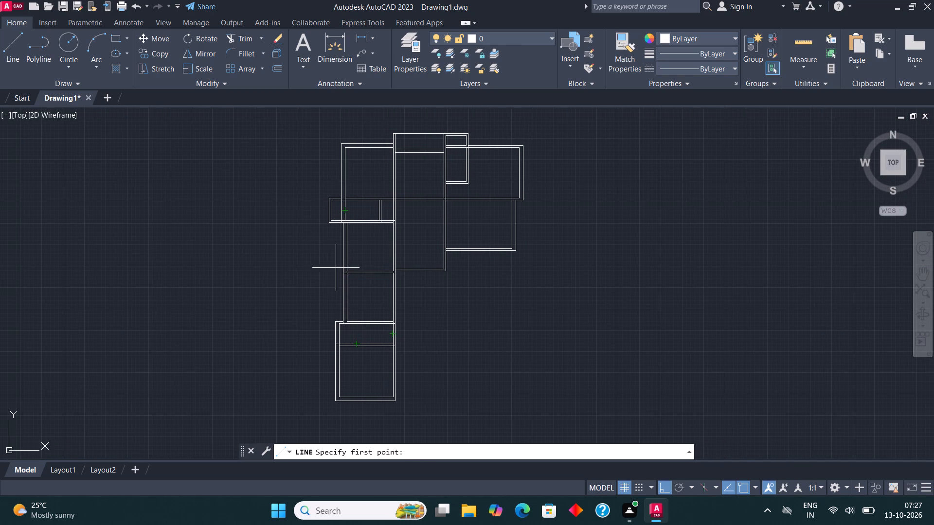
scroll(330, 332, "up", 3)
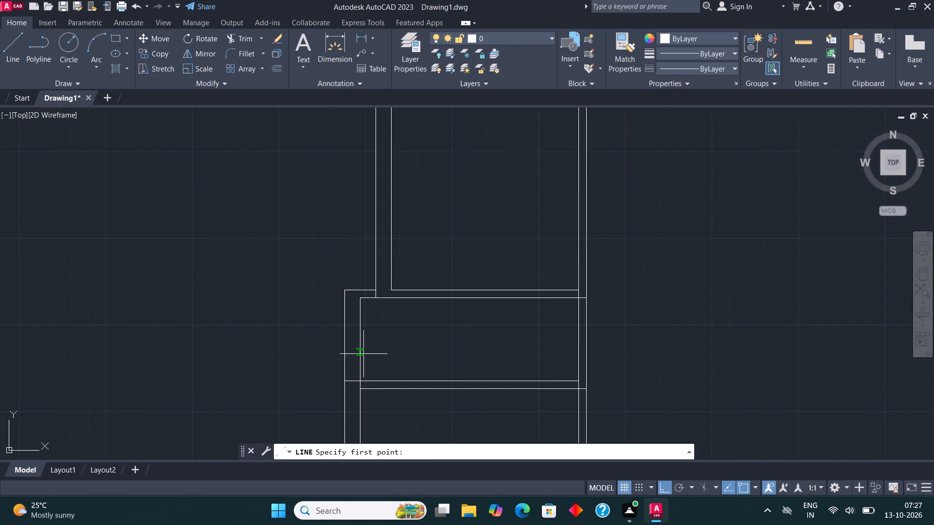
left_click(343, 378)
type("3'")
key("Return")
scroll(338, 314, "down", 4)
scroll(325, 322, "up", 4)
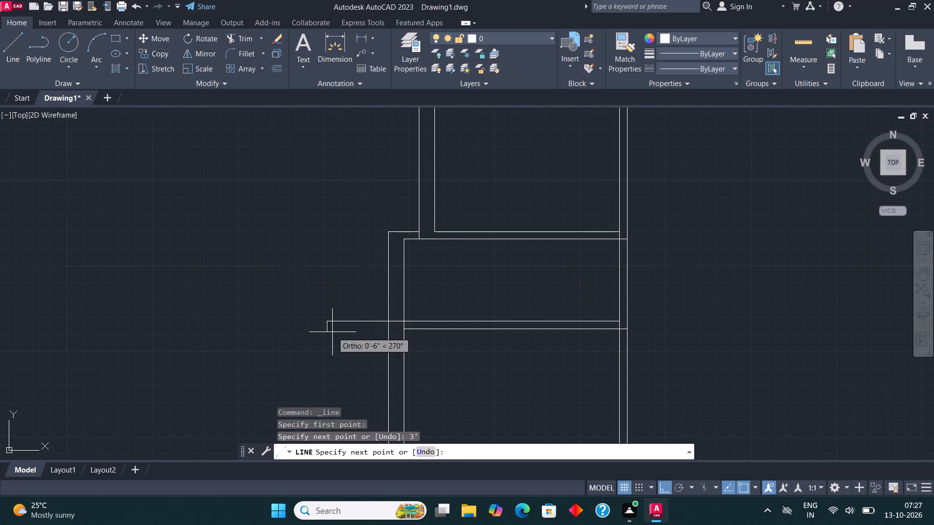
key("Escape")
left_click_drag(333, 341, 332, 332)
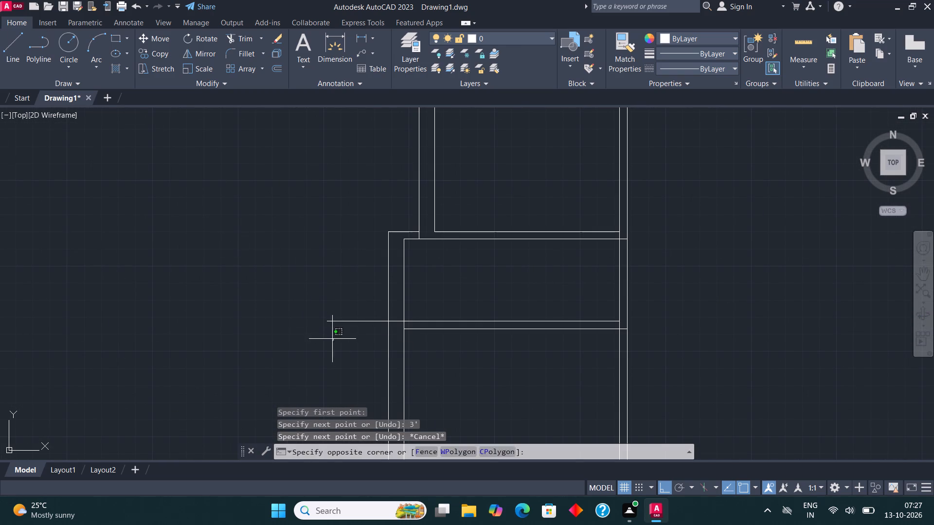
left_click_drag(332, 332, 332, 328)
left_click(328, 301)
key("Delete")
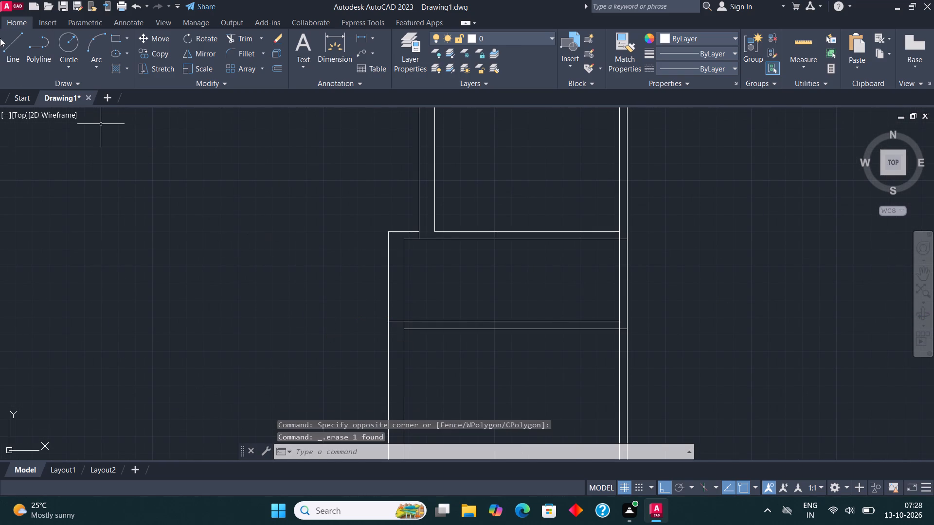
Draw a side space beside the passage: 2' leftward from its outer left wall, up to its inner top line level, and back to the wall.
left_click(15, 45)
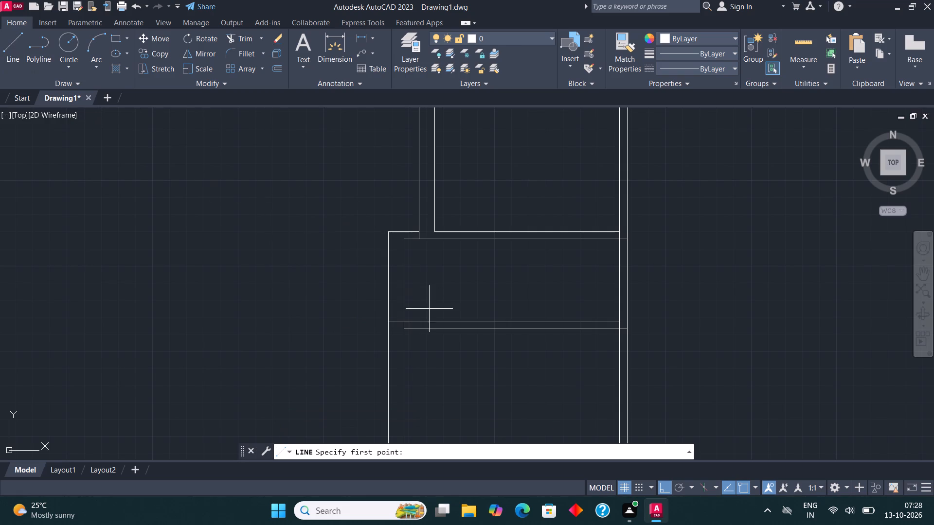
left_click(387, 320)
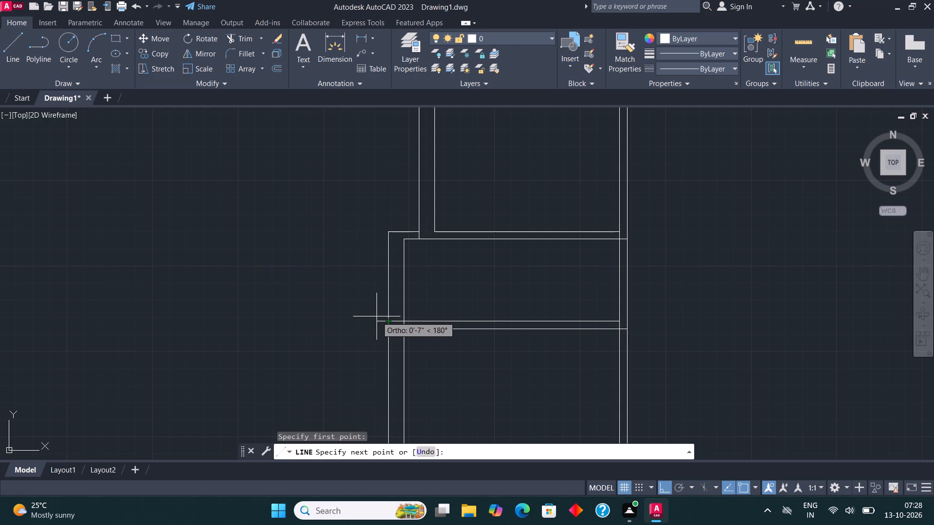
type("2'")
key("Return")
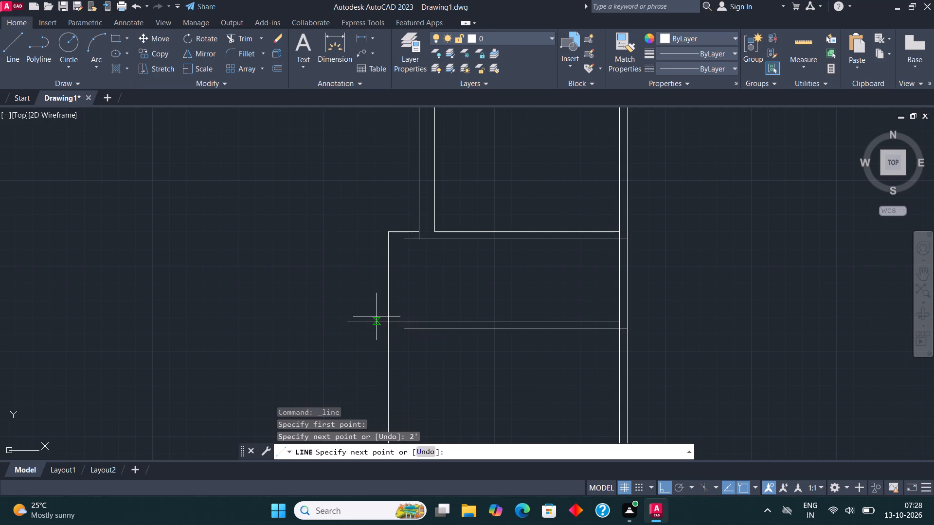
left_click(369, 237)
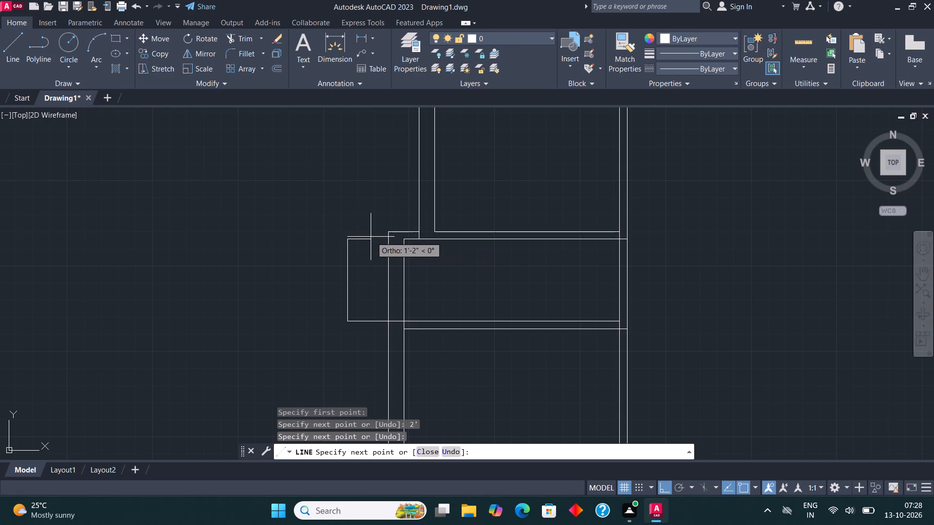
left_click(389, 239)
key("Escape")
Offset the new side space's top, left and bottom lines 4.5" outward for the wall thickness.
left_click_drag(366, 339, 366, 333)
left_click(291, 186)
left_click(275, 67)
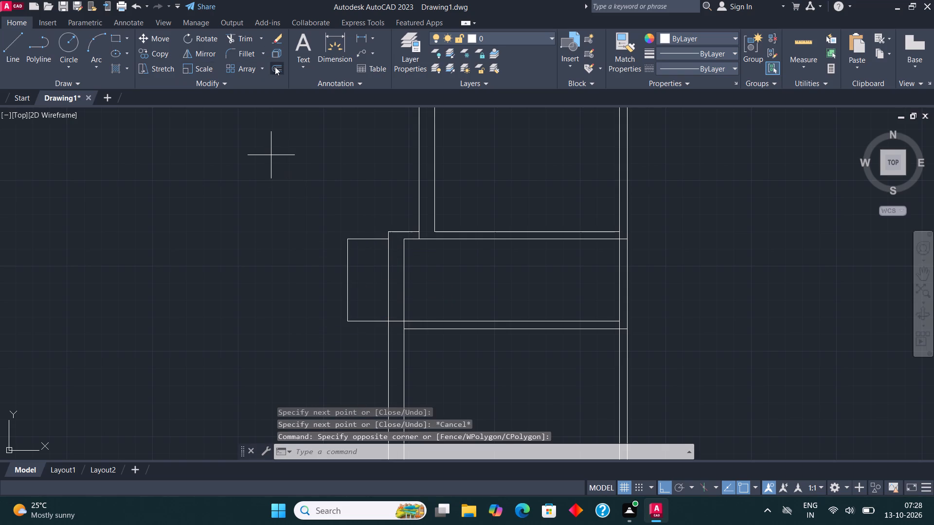
left_click(362, 240)
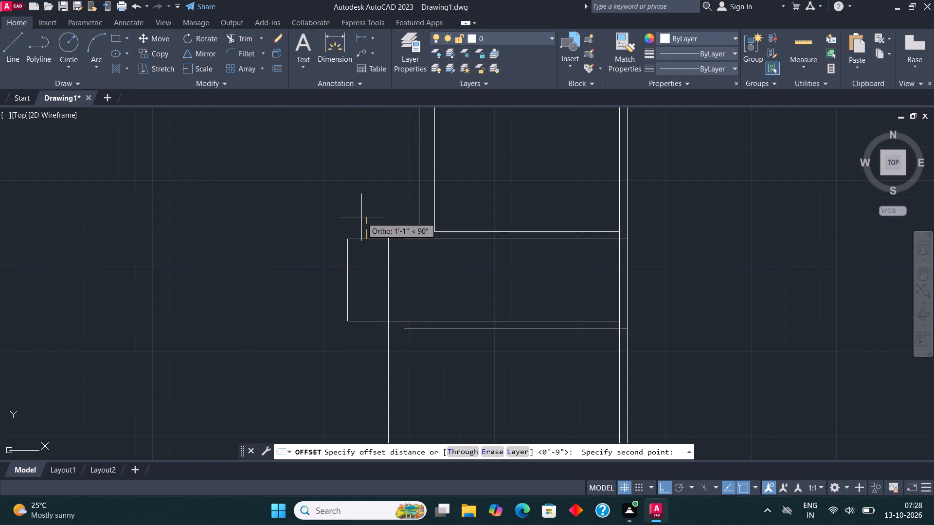
type("4.5")
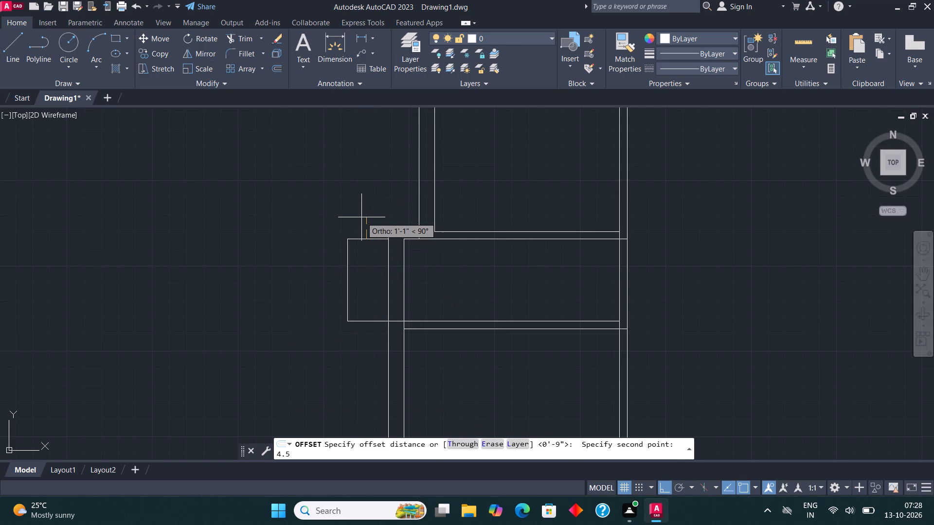
key("shift+quotedbl")
key("Return")
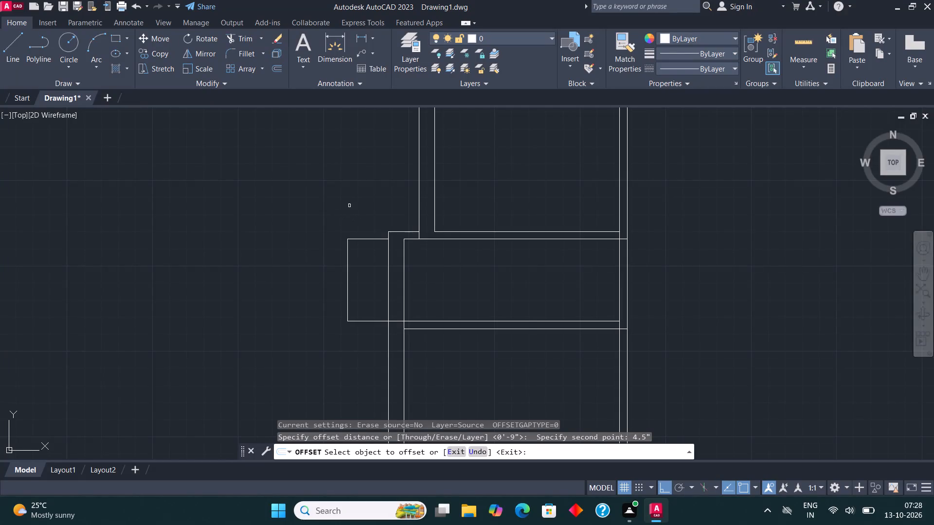
left_click(360, 237)
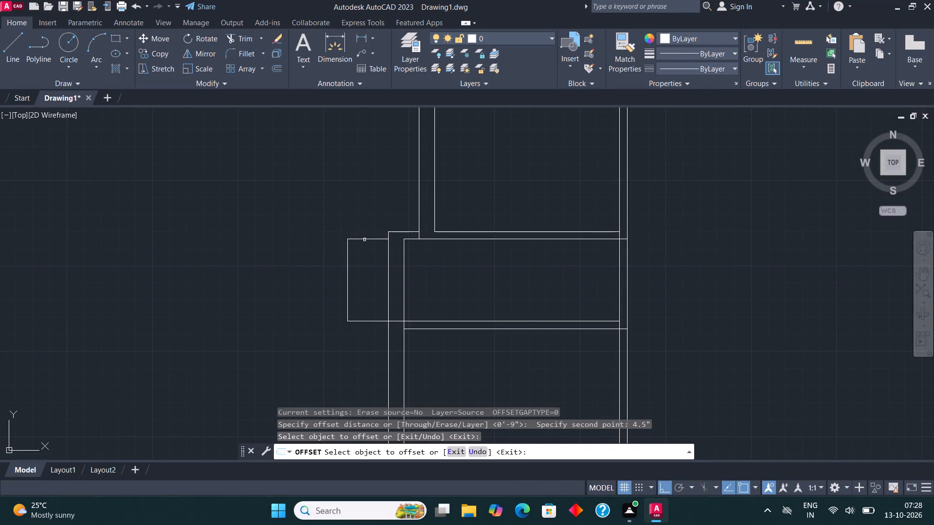
left_click(364, 240)
left_click(370, 201)
left_click(348, 260)
left_click(336, 245)
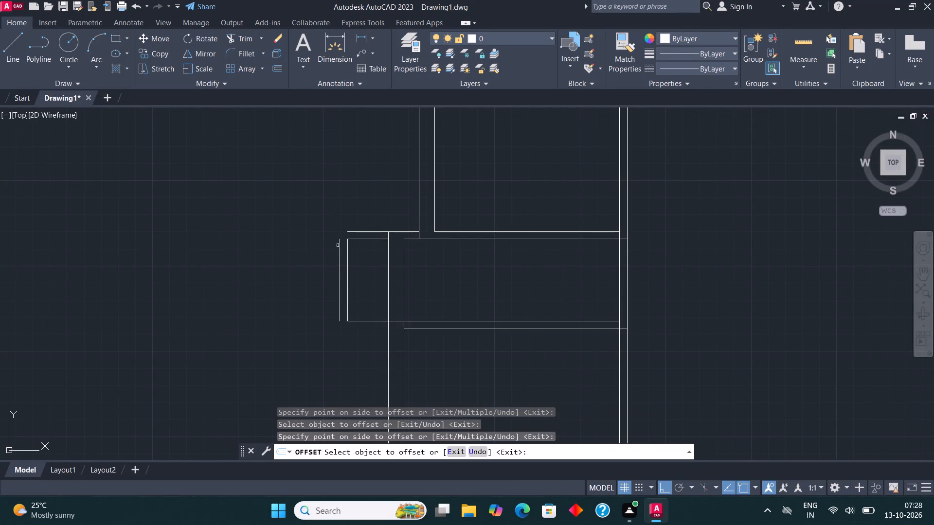
left_click(359, 318)
left_click_drag(363, 321, 363, 326)
left_click(363, 339)
key("Escape")
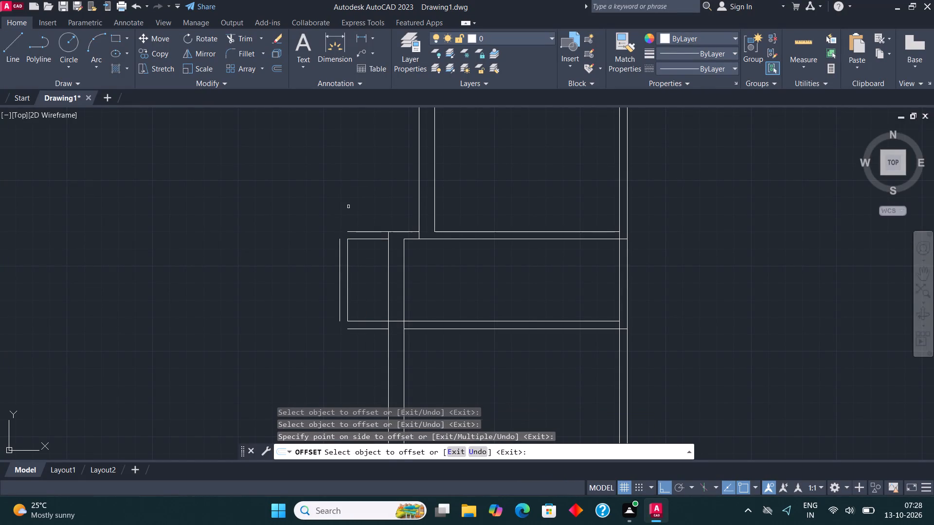
Fillet the side space's outer wall lines to close its upper left and lower left corners.
left_click(251, 52)
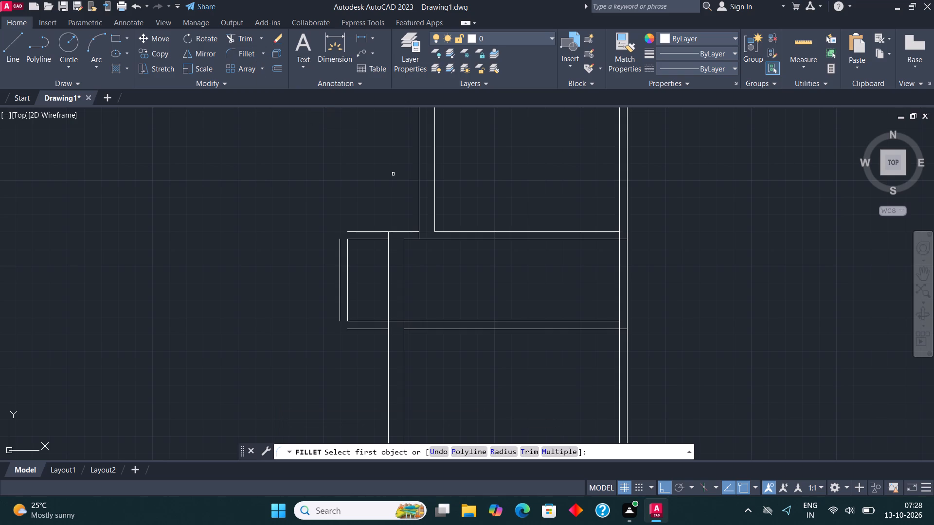
left_click(371, 234)
left_click(358, 234)
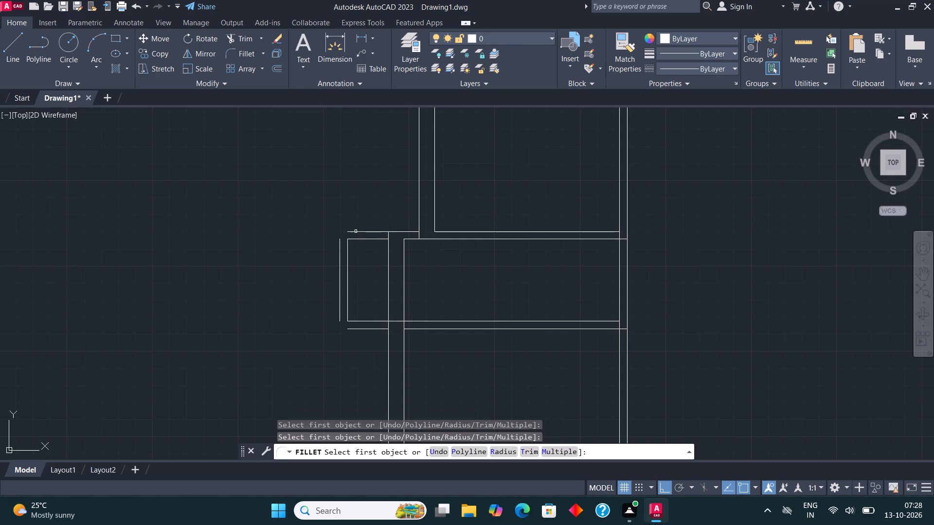
left_click(356, 232)
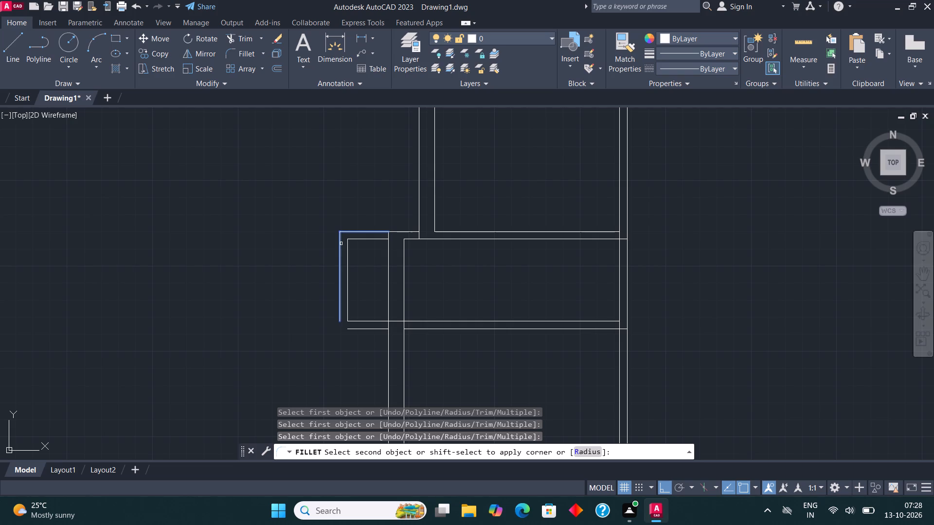
left_click(341, 244)
left_click(242, 53)
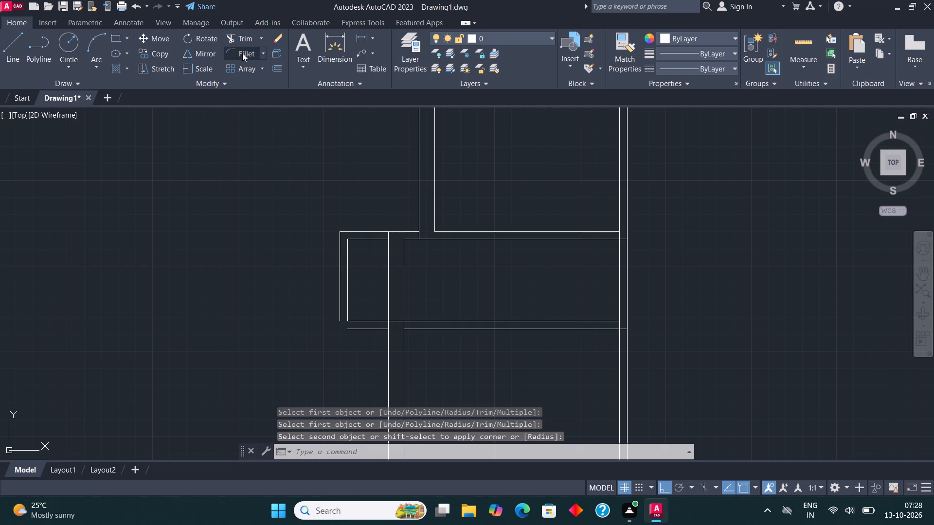
left_click(368, 330)
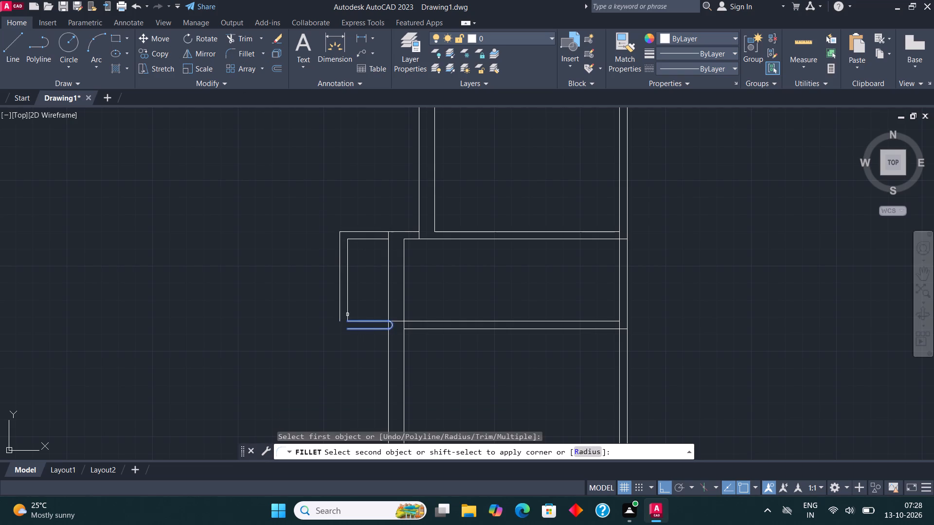
left_click(339, 303)
Erase the wall lines of the upper left room and the small side spaces directly beneath it.
scroll(346, 343, "down", 1)
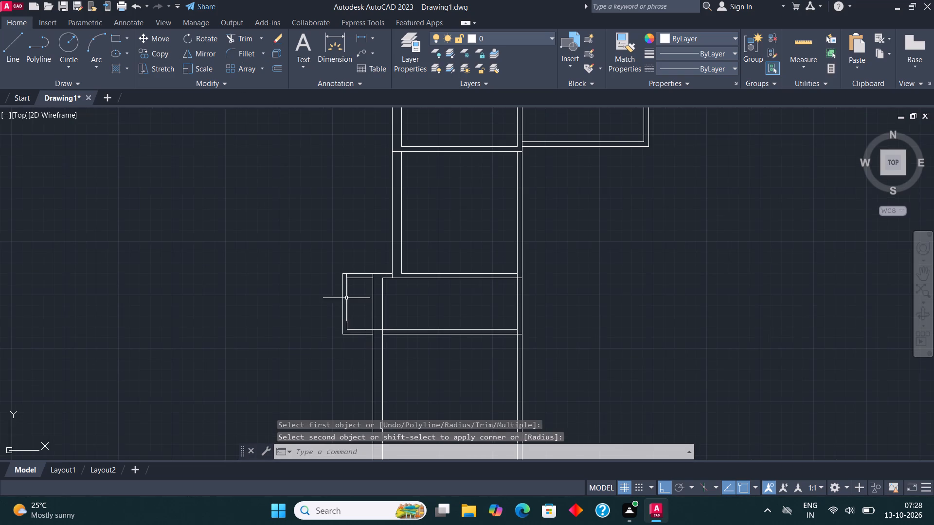
scroll(347, 298, "down", 2)
middle_click_drag(361, 263, 407, 347)
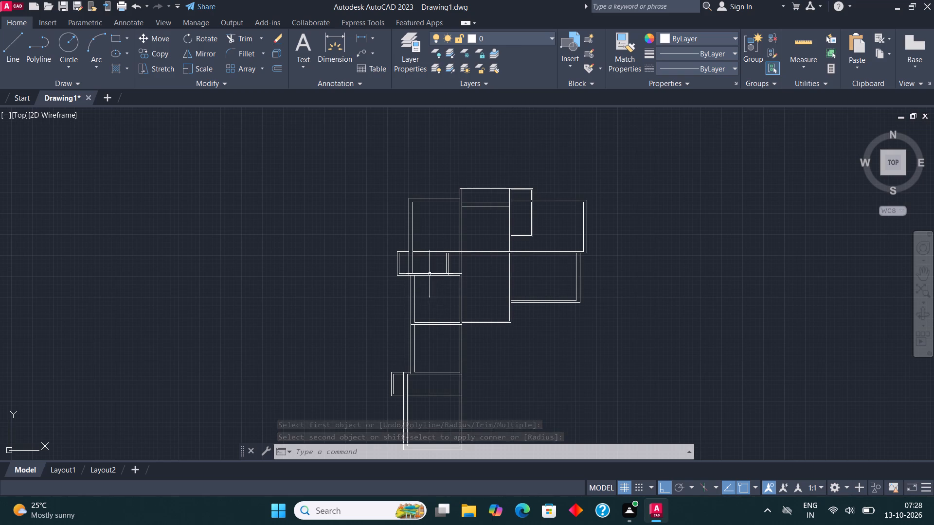
scroll(430, 274, "up", 1)
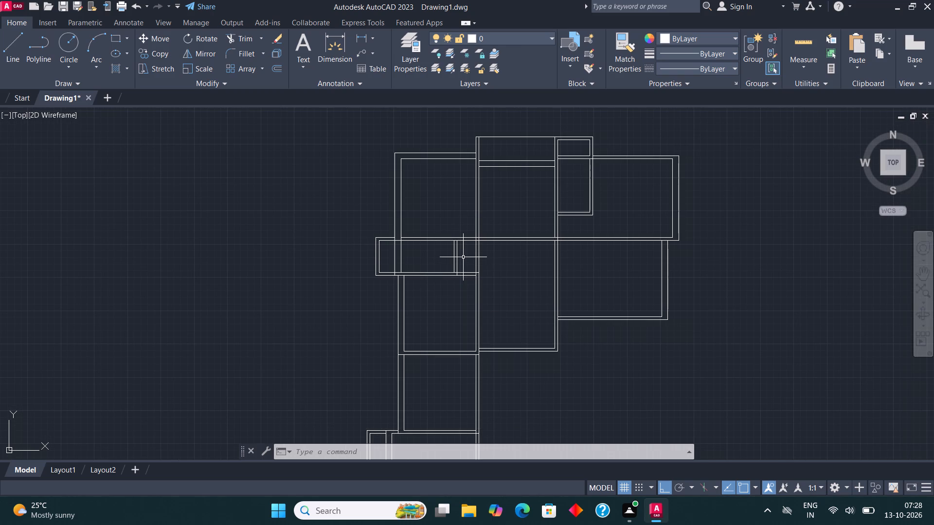
left_click(463, 257)
left_click(357, 139)
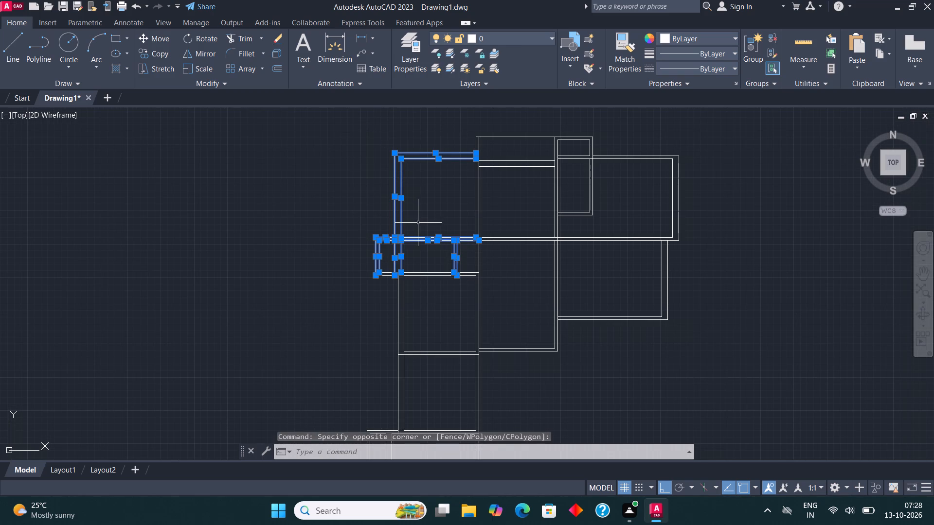
middle_click_drag(426, 235, 434, 288)
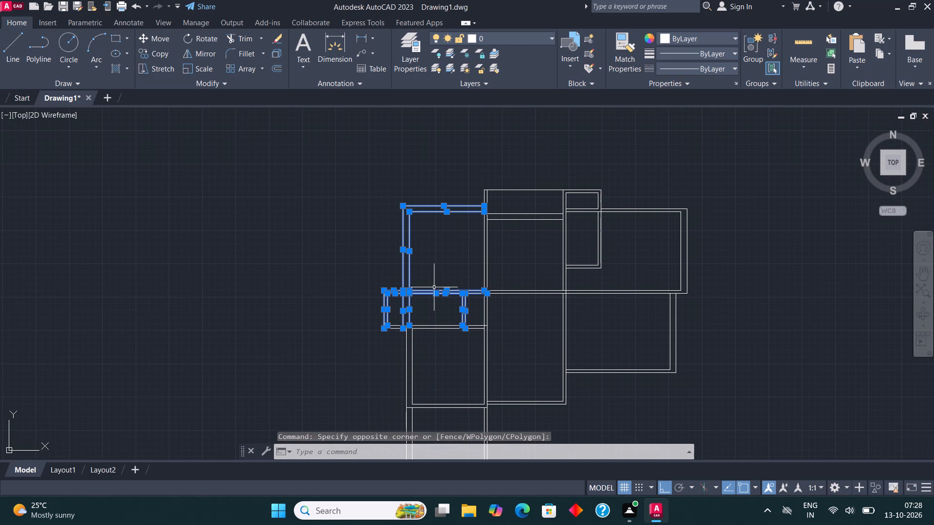
scroll(430, 247, "down", 1)
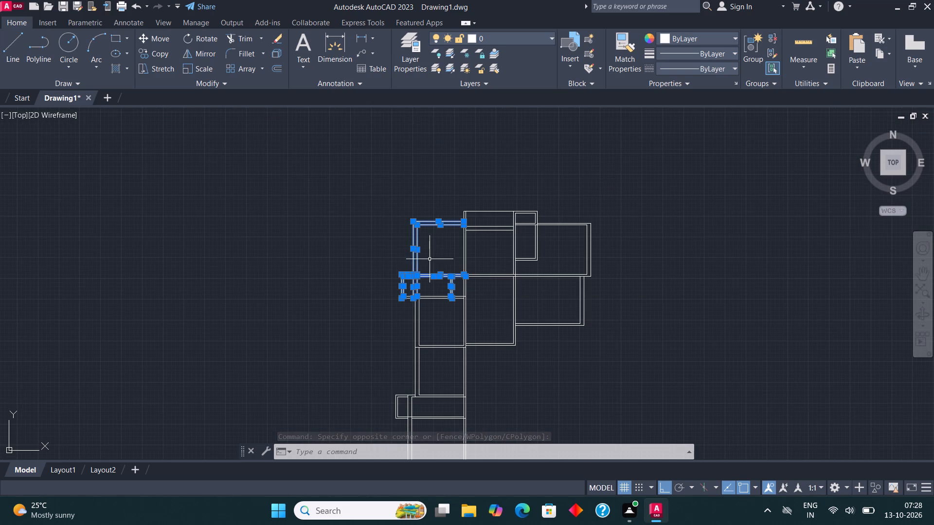
scroll(434, 241, "down", 1)
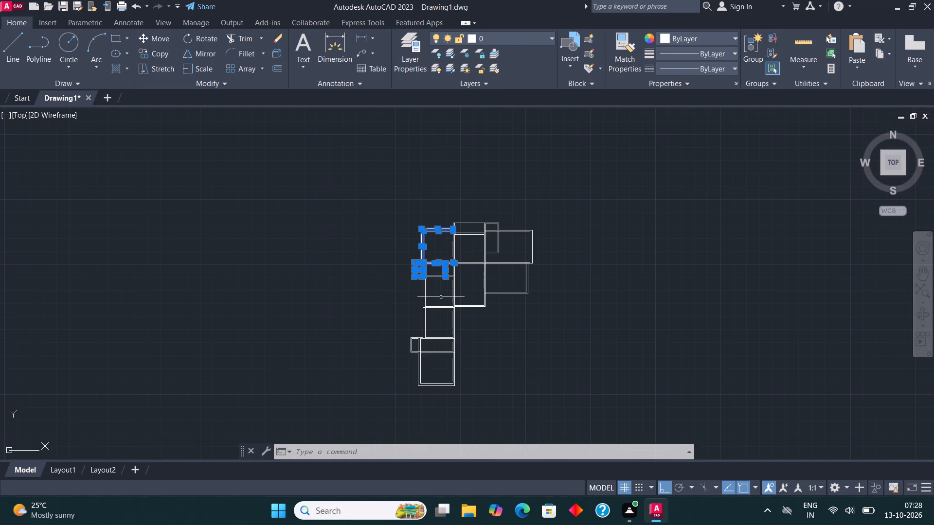
key("Delete")
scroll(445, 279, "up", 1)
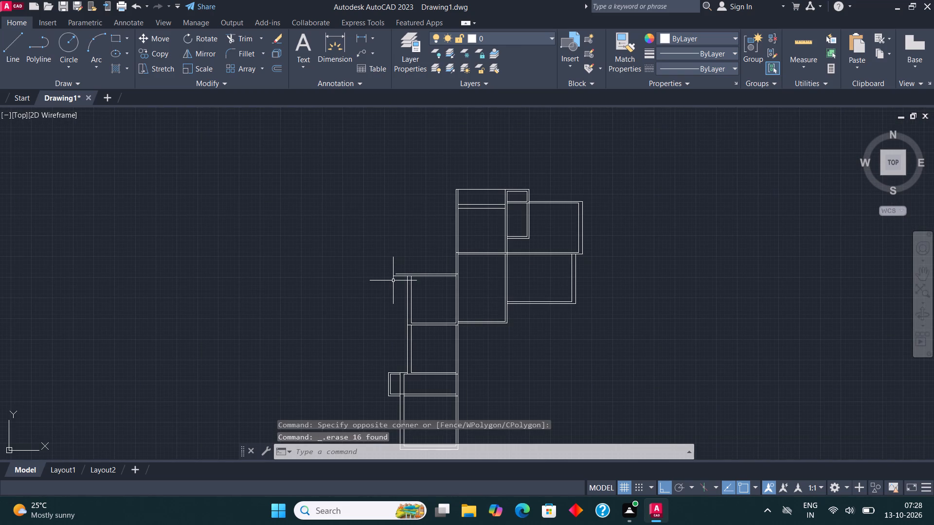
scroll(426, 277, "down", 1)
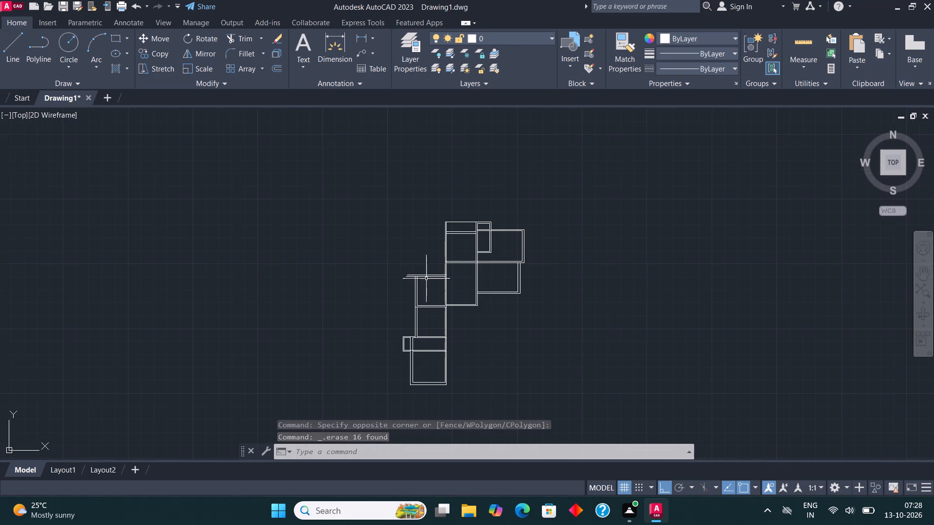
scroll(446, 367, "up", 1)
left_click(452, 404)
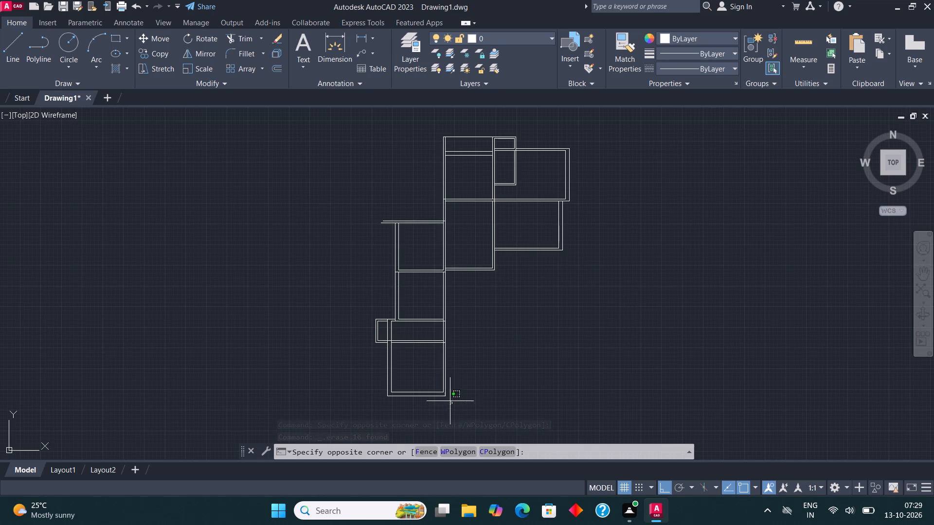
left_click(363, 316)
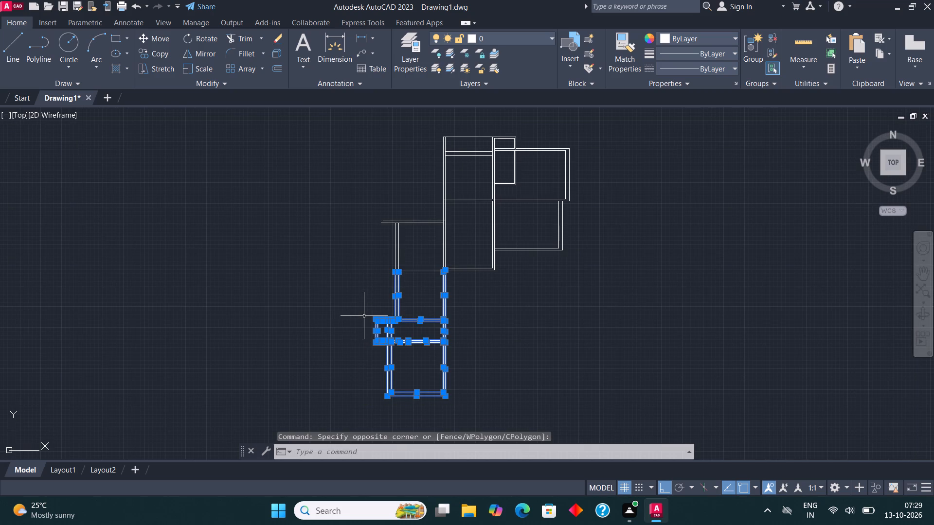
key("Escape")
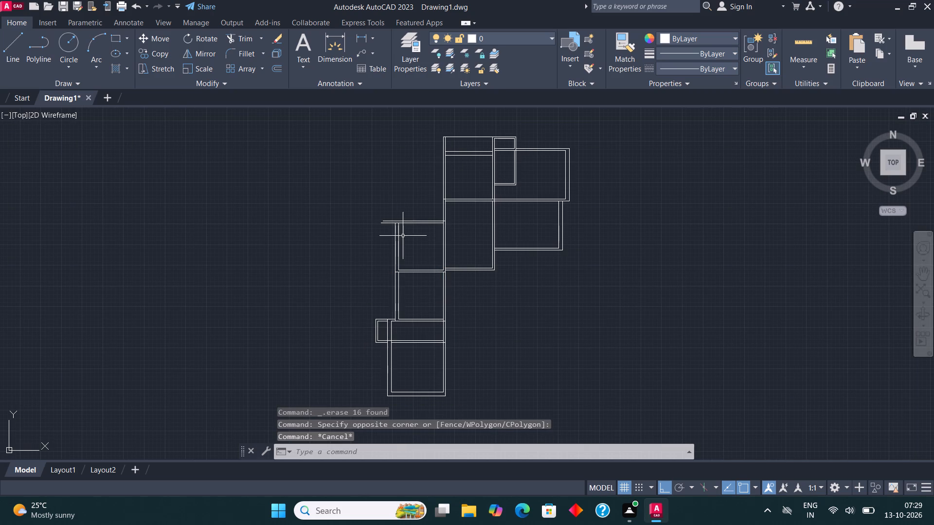
Copy the bottom room, the passage above it and its side space, with all wall lines, to the empty area right of the plan.
middle_click_drag(422, 200, 402, 183)
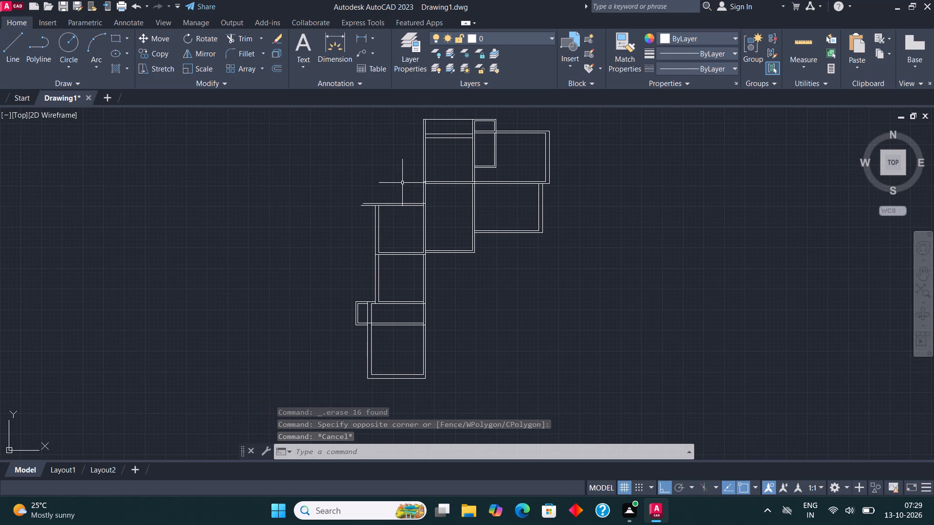
scroll(425, 371, "up", 1)
left_click_drag(454, 414, 448, 407)
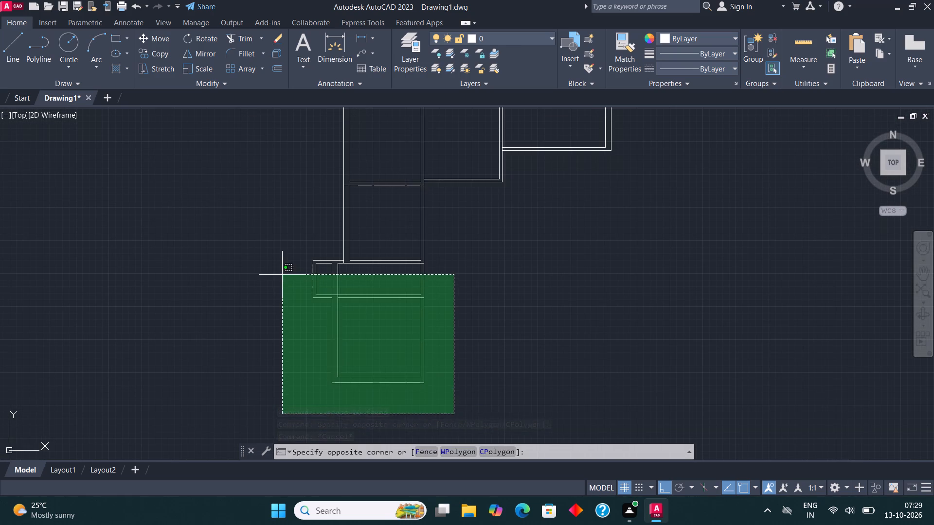
left_click(281, 274)
scroll(306, 262, "up", 3)
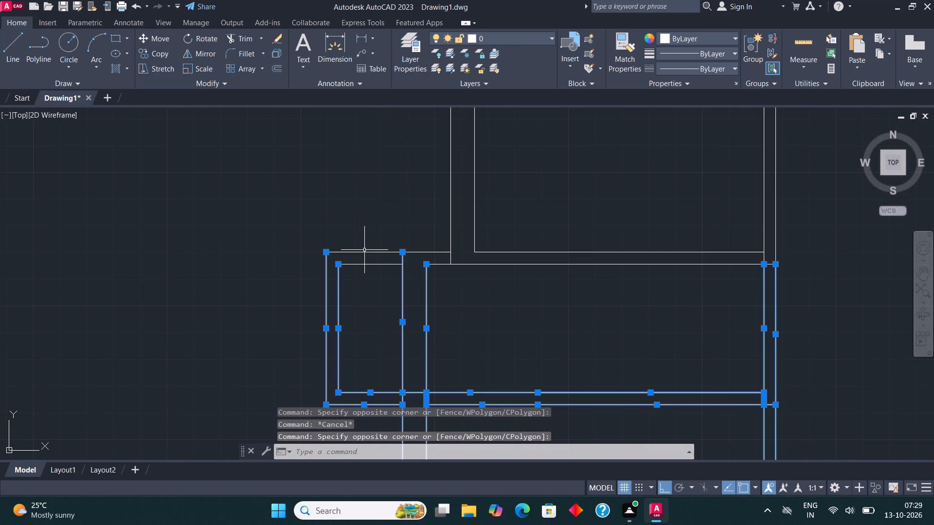
left_click(364, 250)
left_click(365, 262)
left_click(367, 284)
left_click(362, 247)
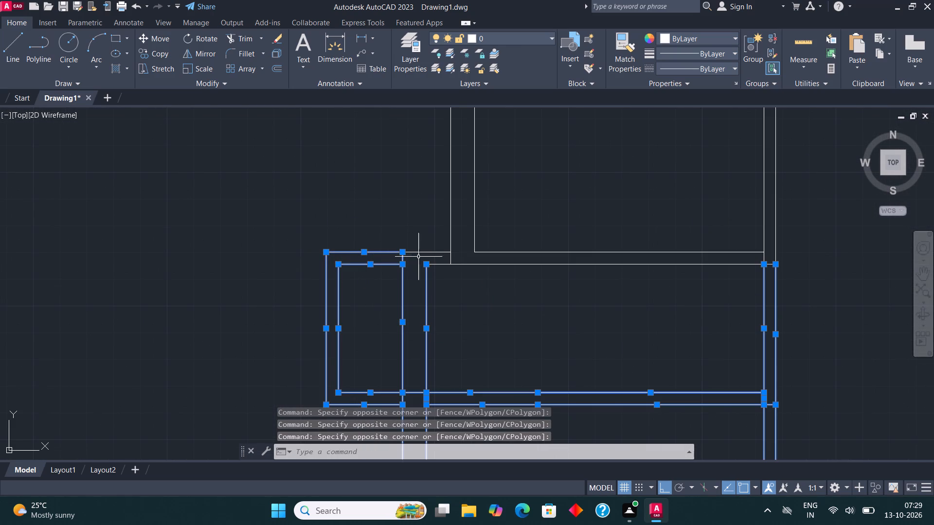
left_click(434, 272)
left_click(429, 241)
scroll(327, 288, "down", 1)
scroll(474, 273, "up", 1)
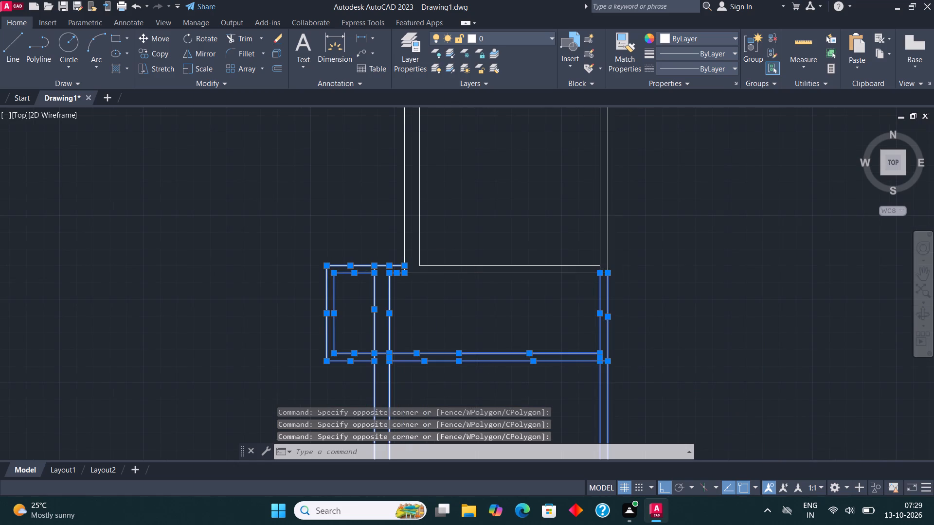
left_click(474, 273)
left_click(475, 261)
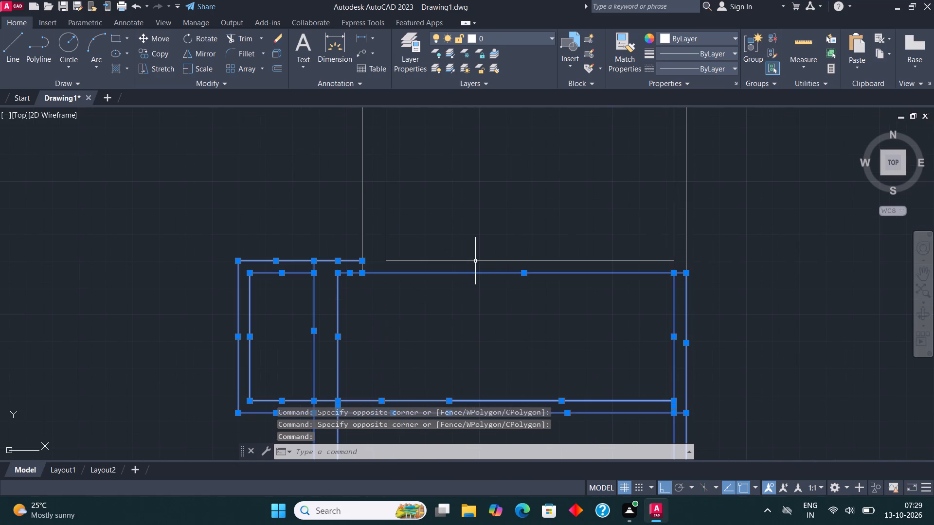
scroll(358, 262, "down", 3)
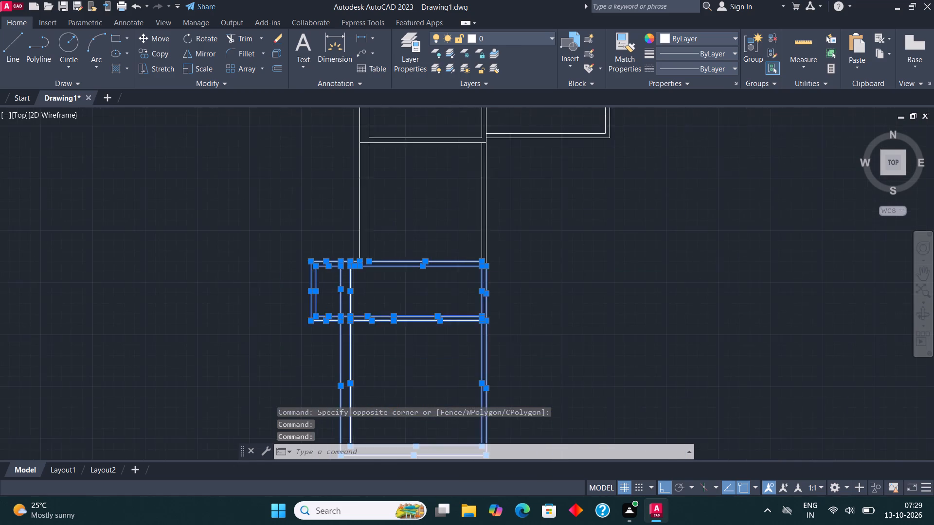
left_click(162, 52)
left_click(352, 313)
scroll(273, 313, "down", 3)
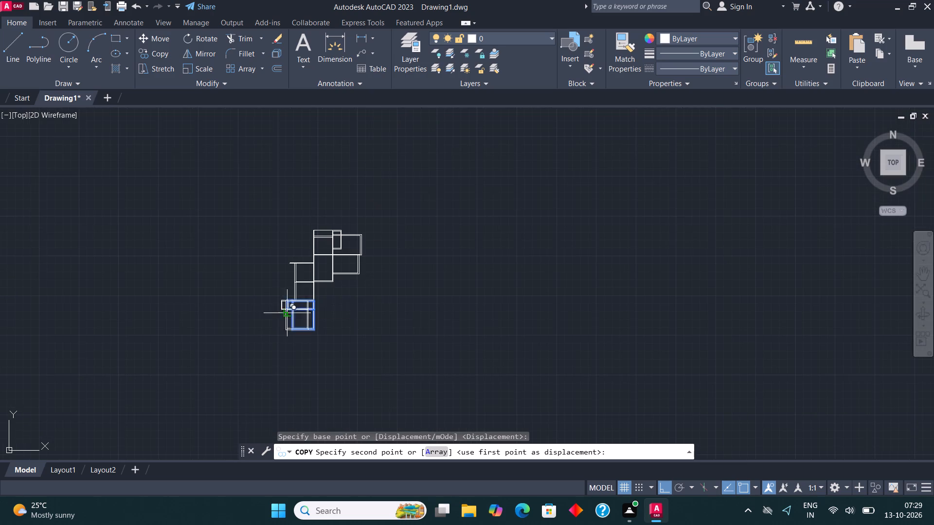
left_click(454, 314)
key("Escape")
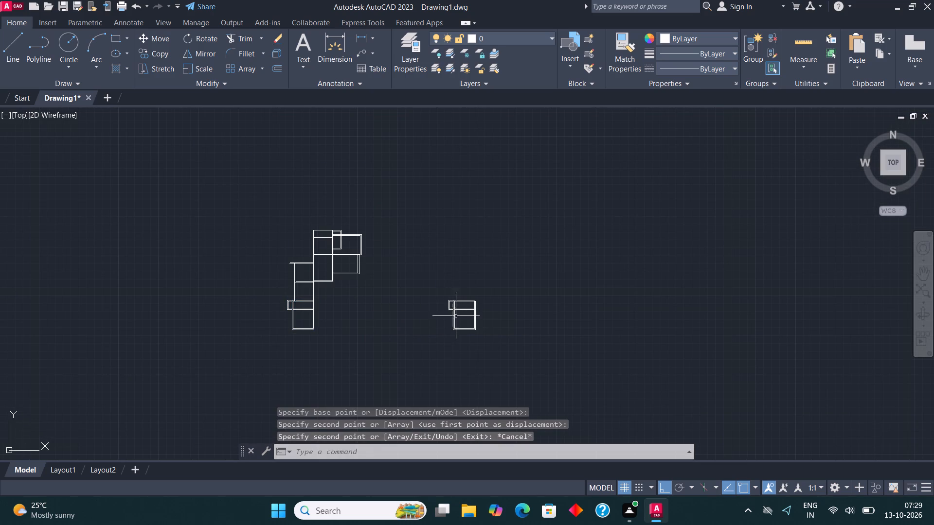
Mirror the copied room group across a horizontal line above it, erasing the source objects.
scroll(479, 332, "up", 2)
left_click(476, 348)
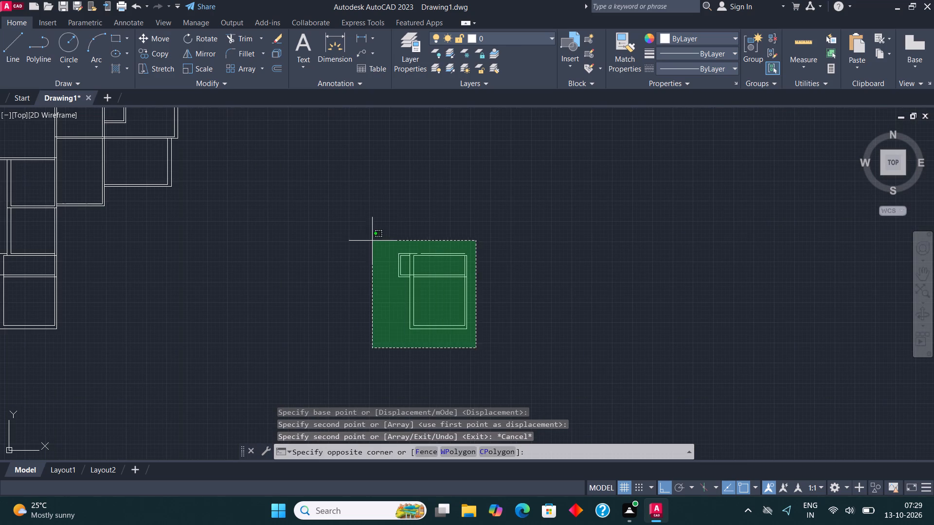
left_click(354, 230)
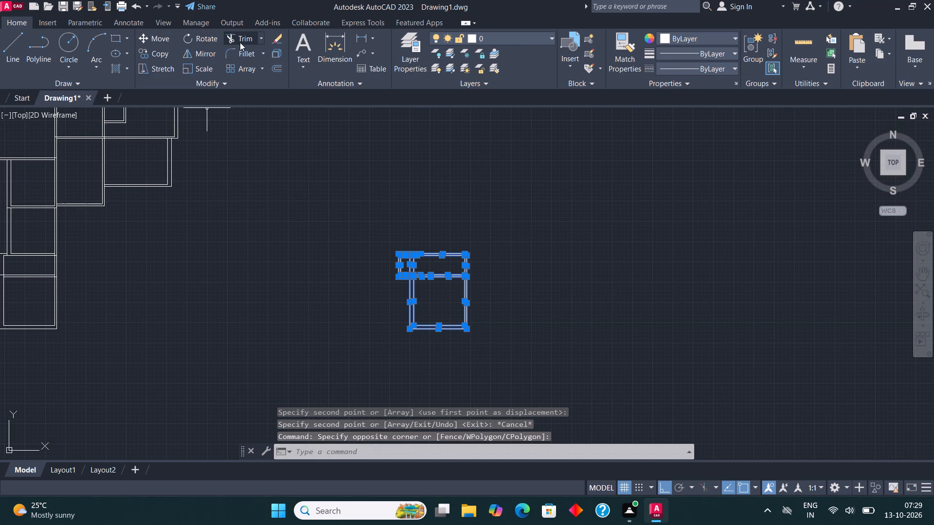
left_click(210, 53)
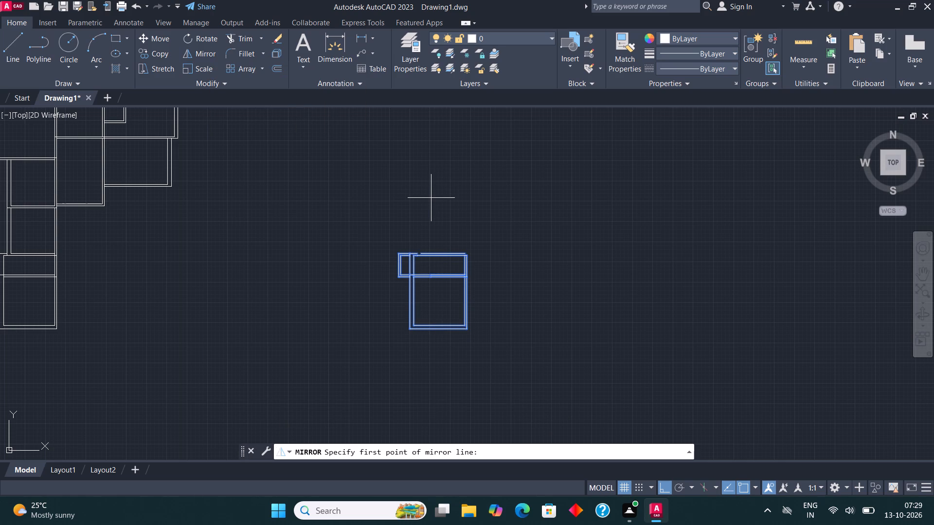
left_click(431, 198)
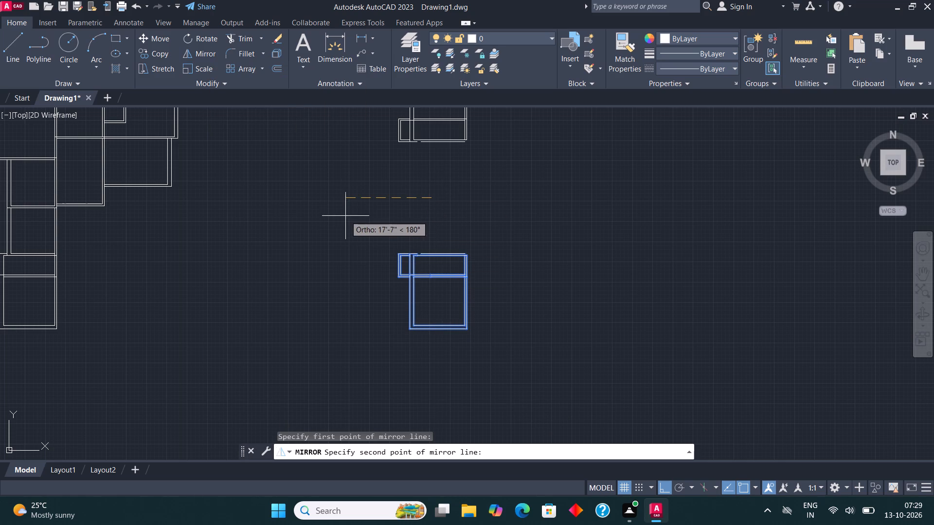
left_click(330, 206)
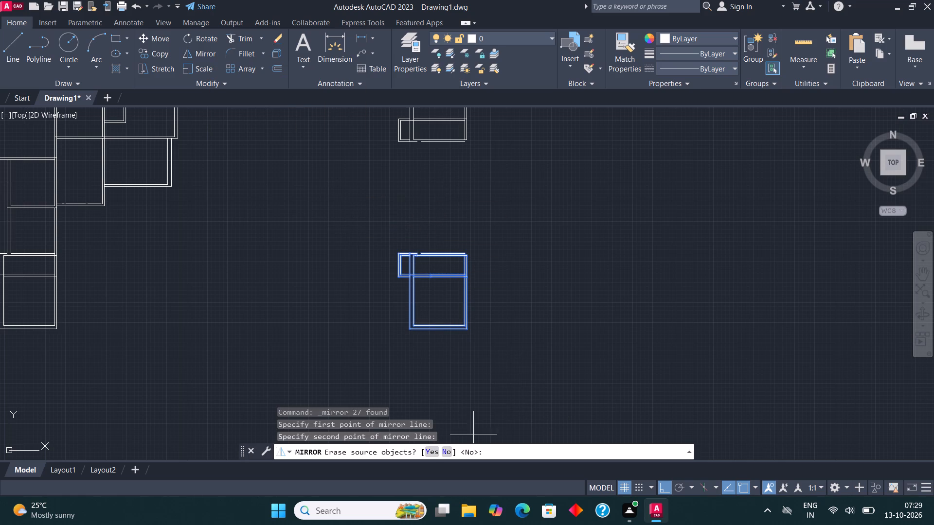
left_click(428, 449)
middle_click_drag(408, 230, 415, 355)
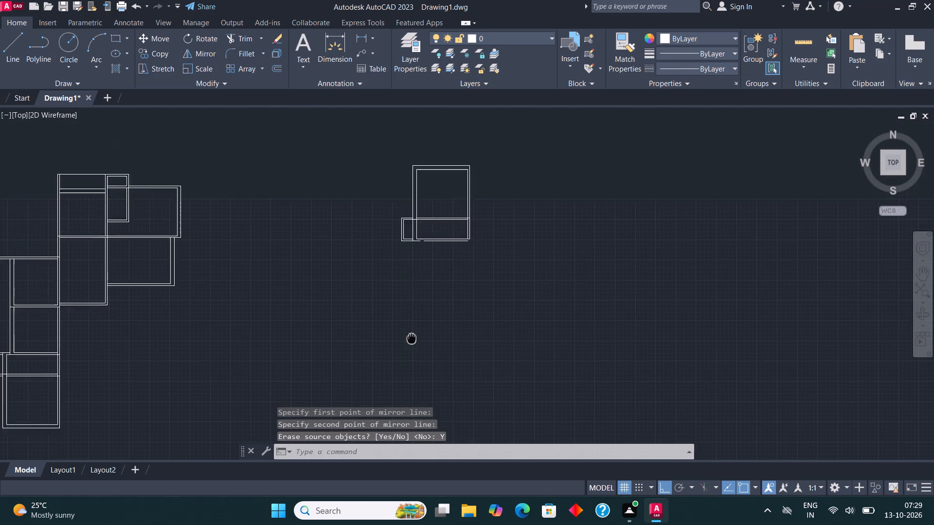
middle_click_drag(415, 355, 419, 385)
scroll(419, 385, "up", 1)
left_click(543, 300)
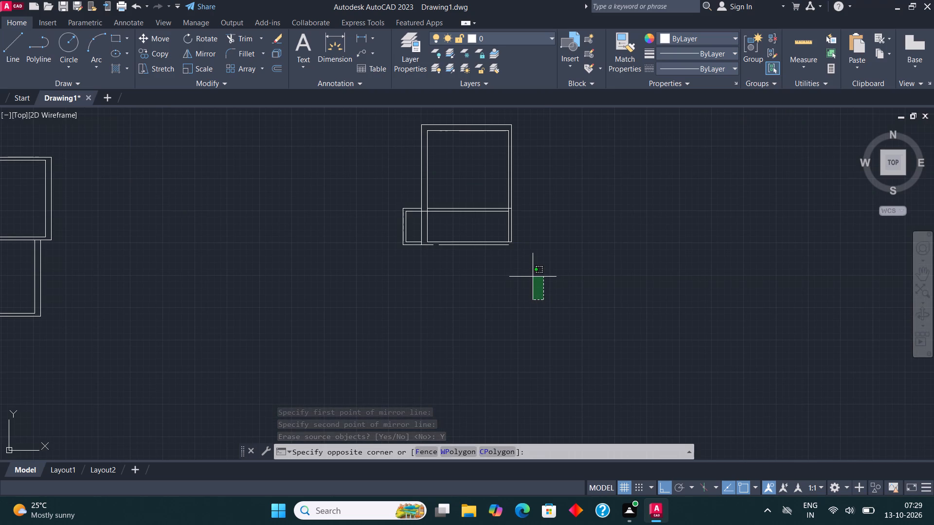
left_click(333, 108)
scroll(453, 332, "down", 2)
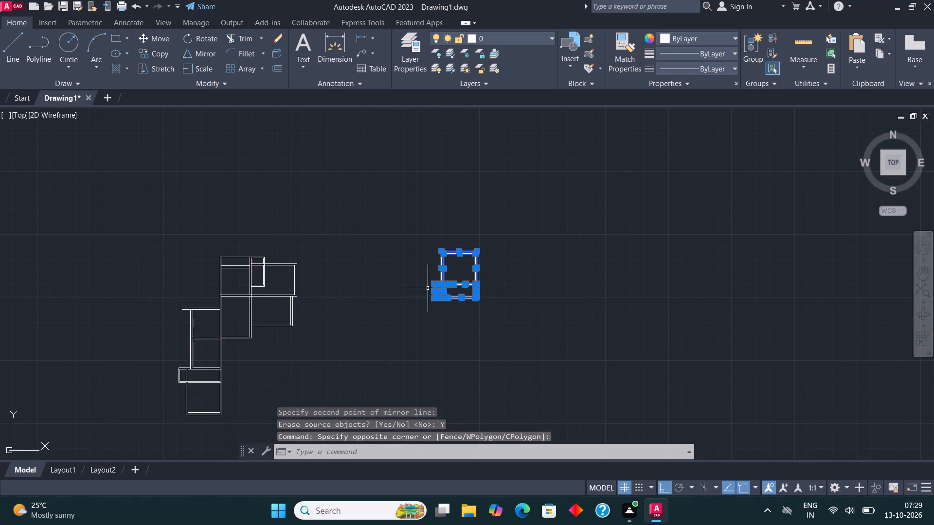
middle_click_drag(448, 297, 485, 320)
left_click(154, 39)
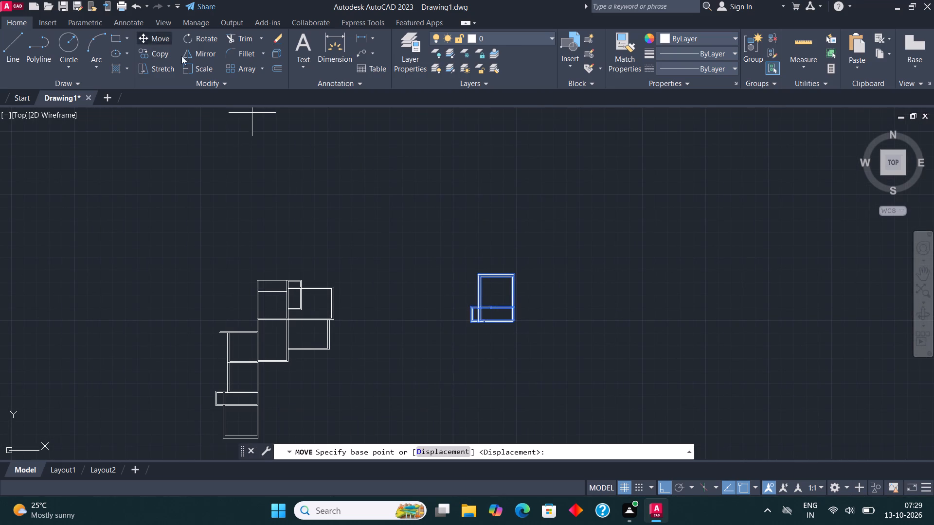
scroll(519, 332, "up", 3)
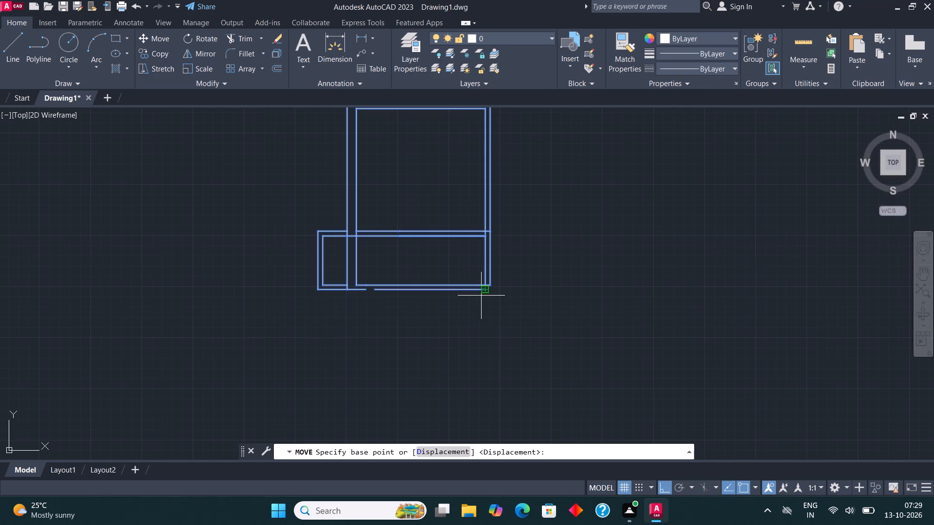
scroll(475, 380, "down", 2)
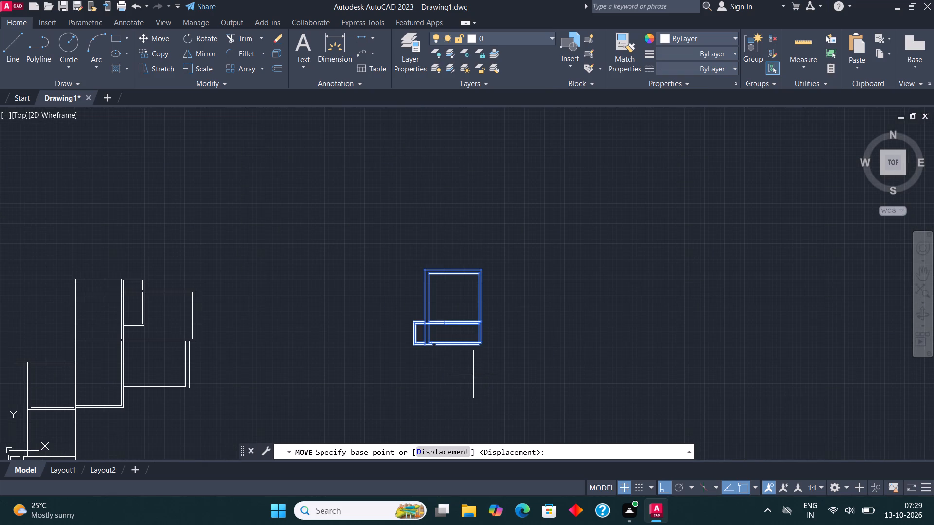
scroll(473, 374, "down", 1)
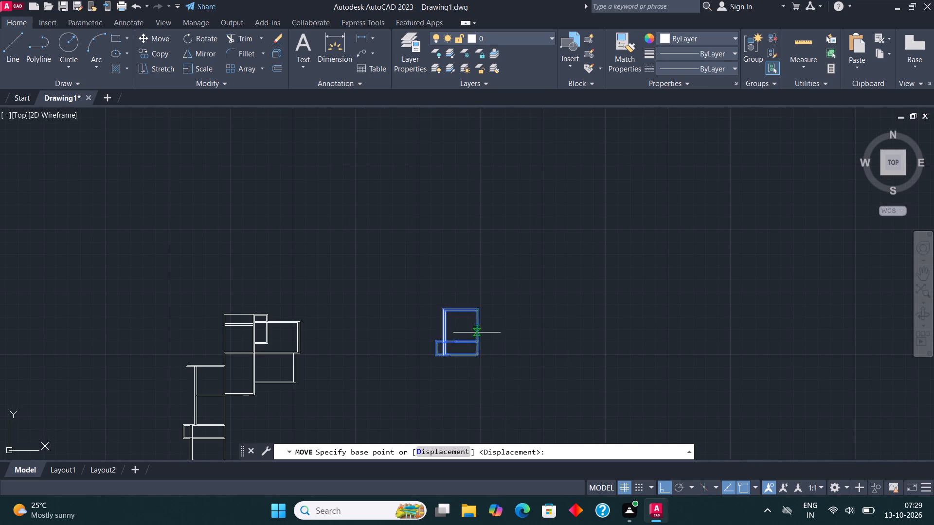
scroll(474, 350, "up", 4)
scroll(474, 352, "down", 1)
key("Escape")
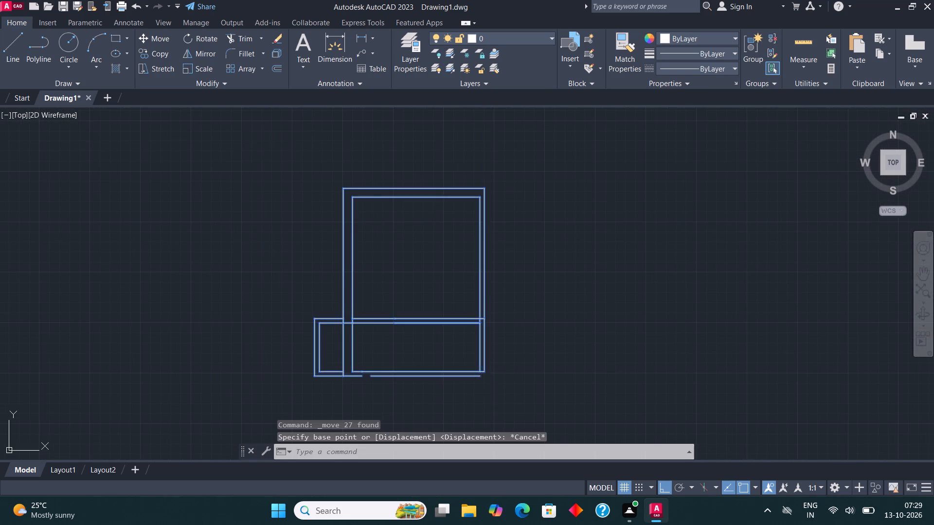
Fillet the mirrored group's bottom outer line with its right outer wall line to close the lower right corner.
middle_click_drag(480, 382, 475, 379)
scroll(475, 379, "up", 3)
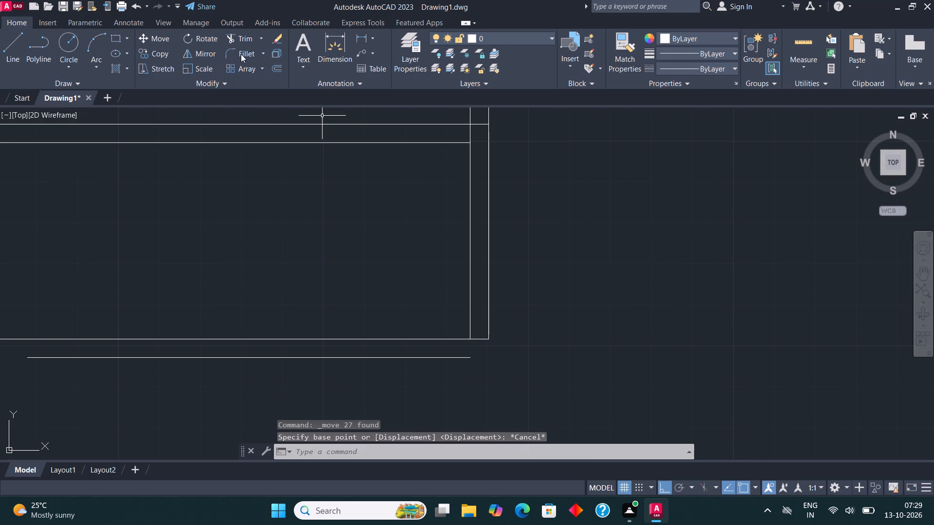
left_click(241, 54)
left_click(445, 359)
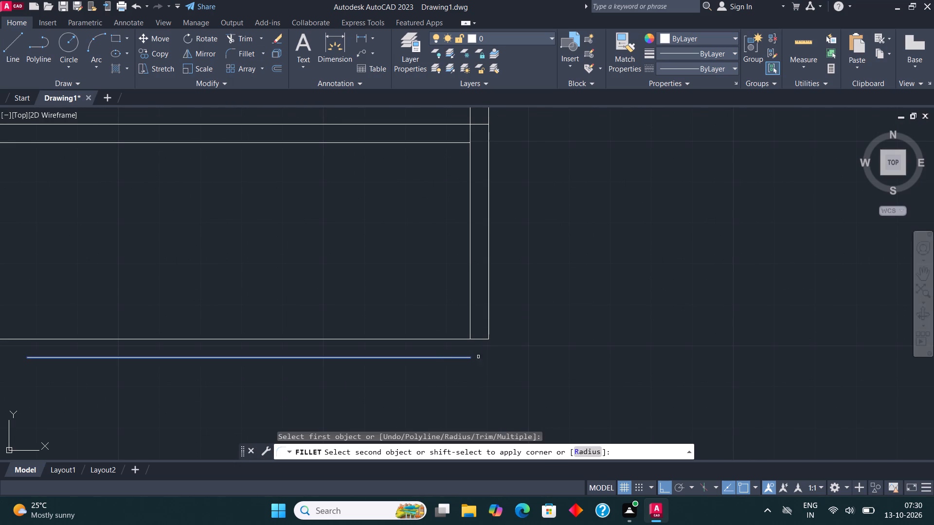
left_click(490, 325)
scroll(492, 350, "down", 2)
key("Escape")
Move the mirrored room group, with Ortho off, by its lower right outer corner onto the wall junction atop the plan's left column.
scroll(484, 416, "down", 1)
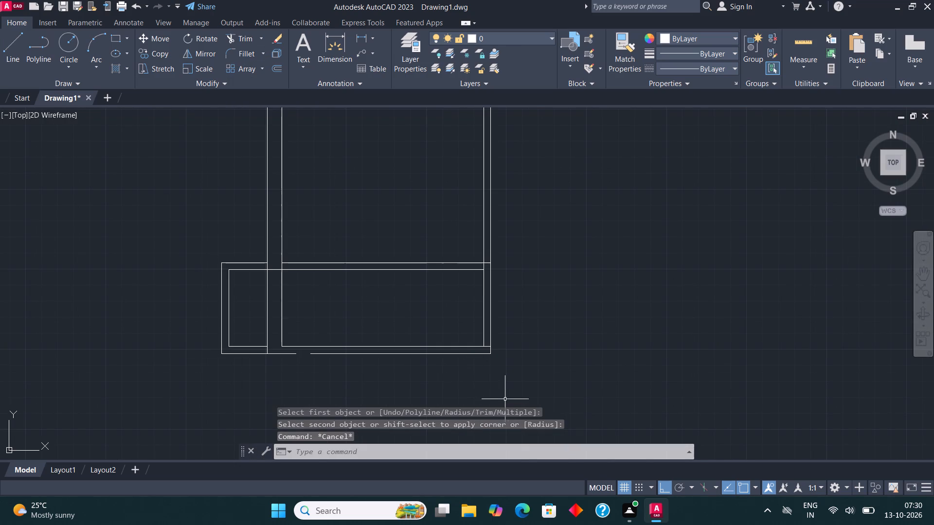
scroll(516, 389, "down", 1)
left_click_drag(516, 386, 511, 359)
left_click(315, 127)
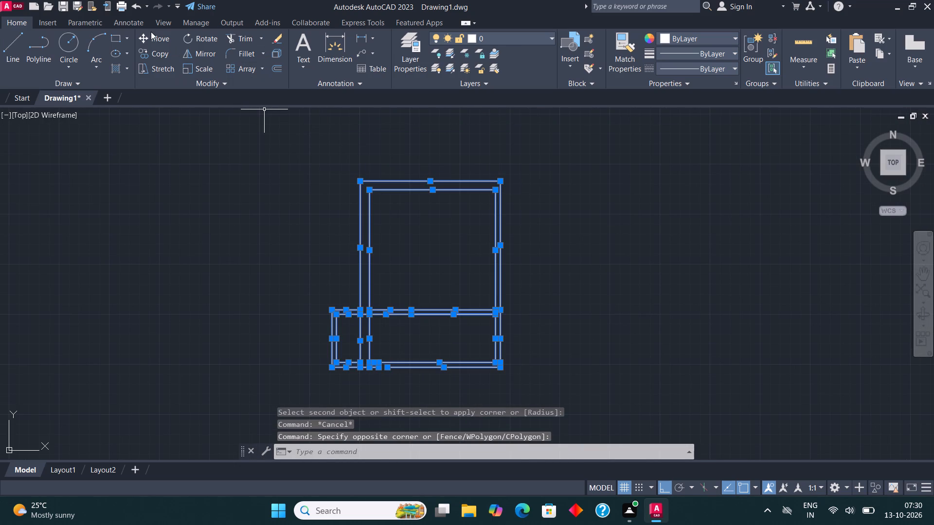
left_click(151, 32)
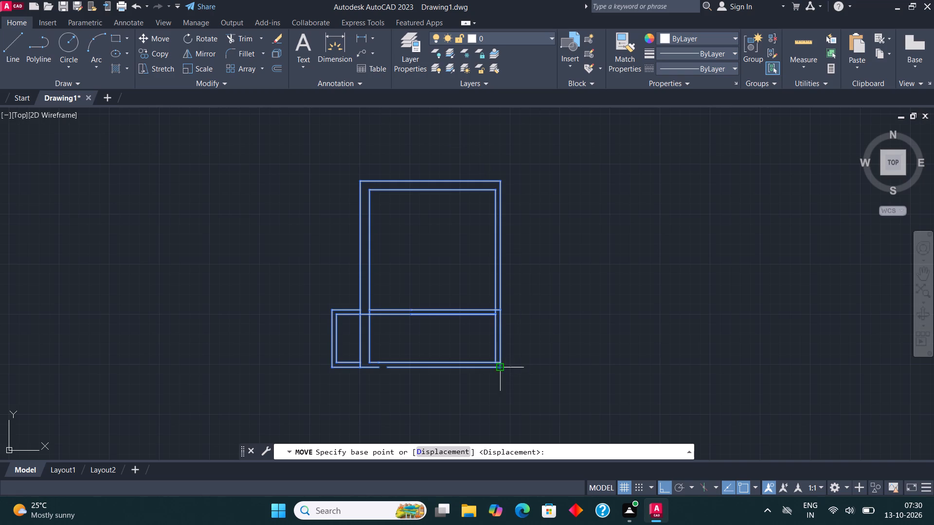
left_click(502, 371)
key("F8")
scroll(600, 308, "down", 3)
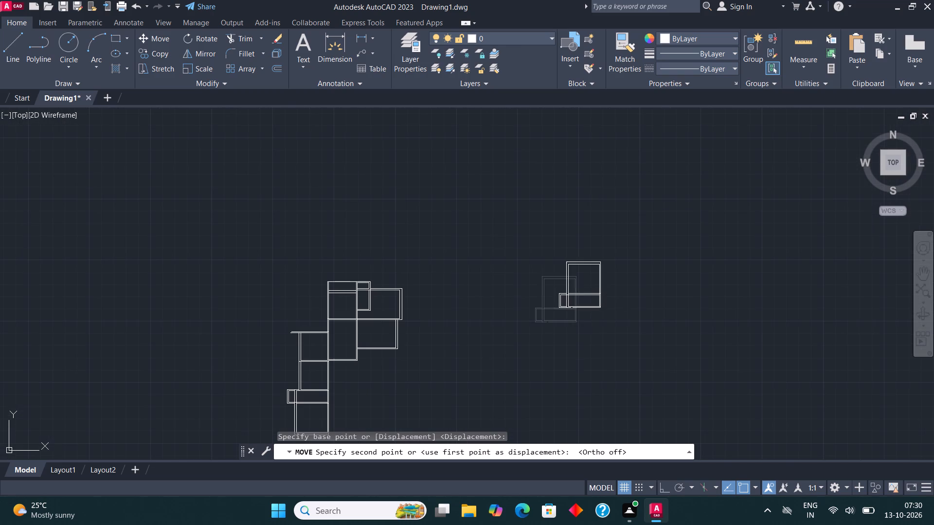
scroll(281, 335, "up", 3)
scroll(473, 327, "up", 1)
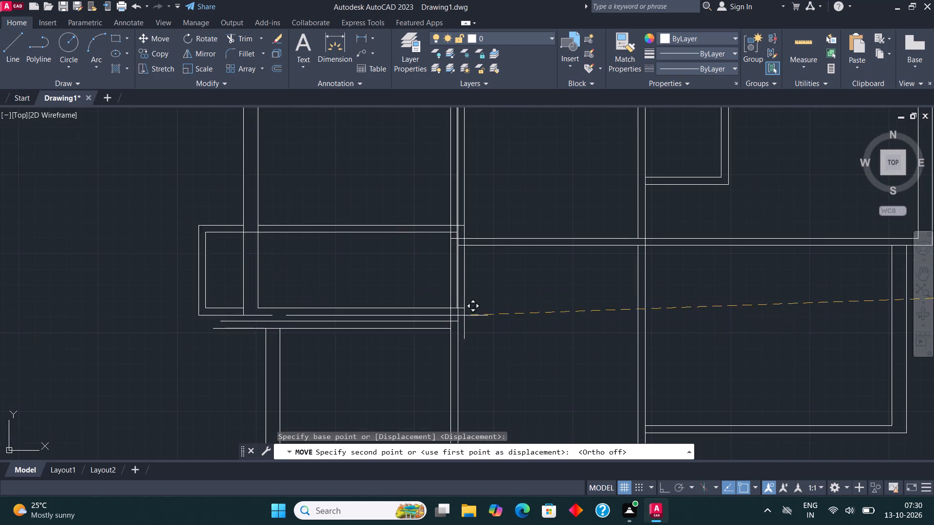
left_click(449, 320)
scroll(282, 367, "down", 1)
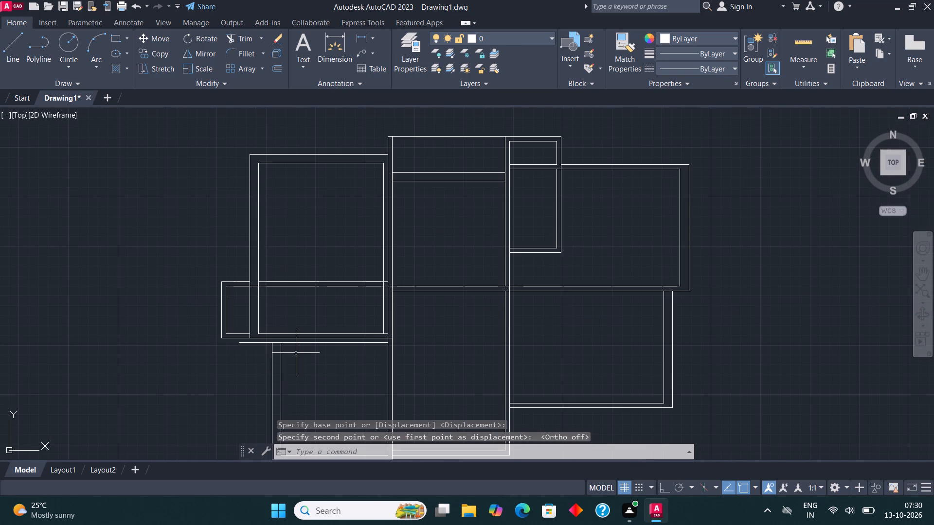
Undo the last move of the mirrored room group, returning it to the empty area beside the plan.
key("ctrl+z")
key("ctrl+z")
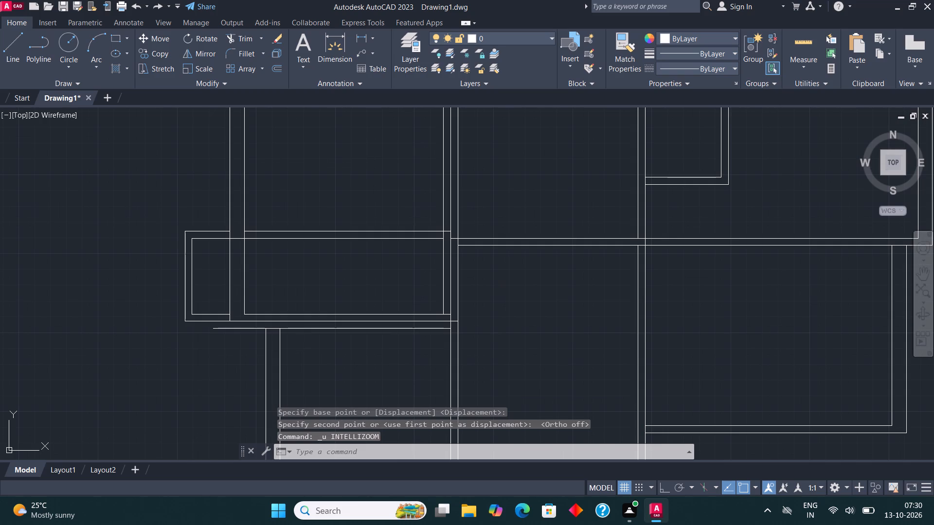
scroll(297, 350, "down", 2)
scroll(399, 372, "up", 3)
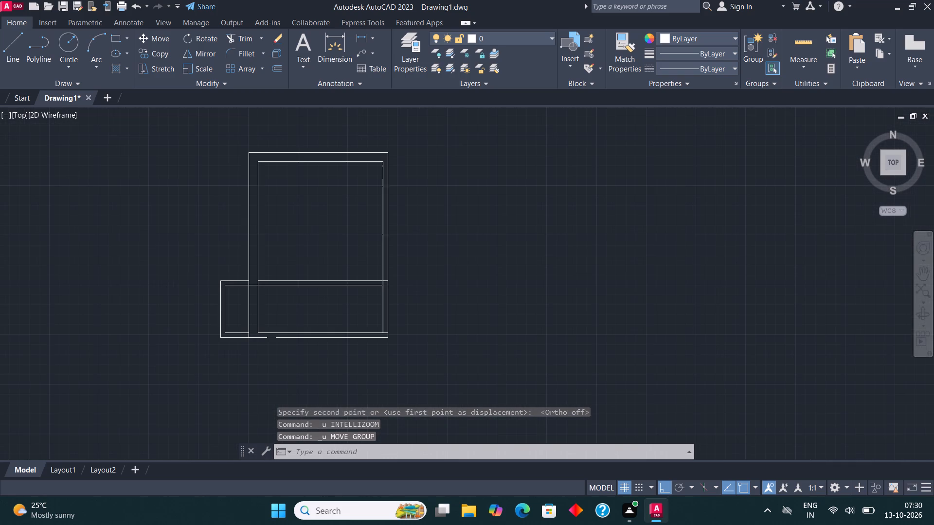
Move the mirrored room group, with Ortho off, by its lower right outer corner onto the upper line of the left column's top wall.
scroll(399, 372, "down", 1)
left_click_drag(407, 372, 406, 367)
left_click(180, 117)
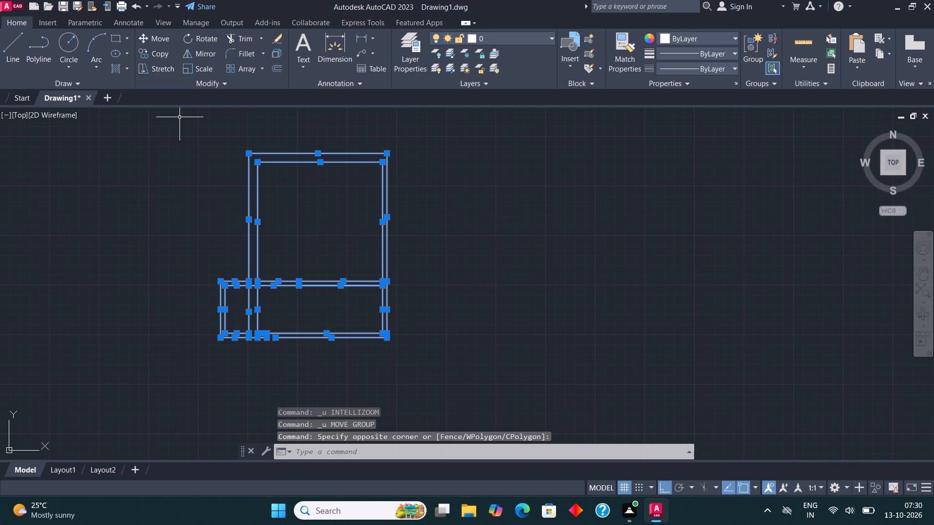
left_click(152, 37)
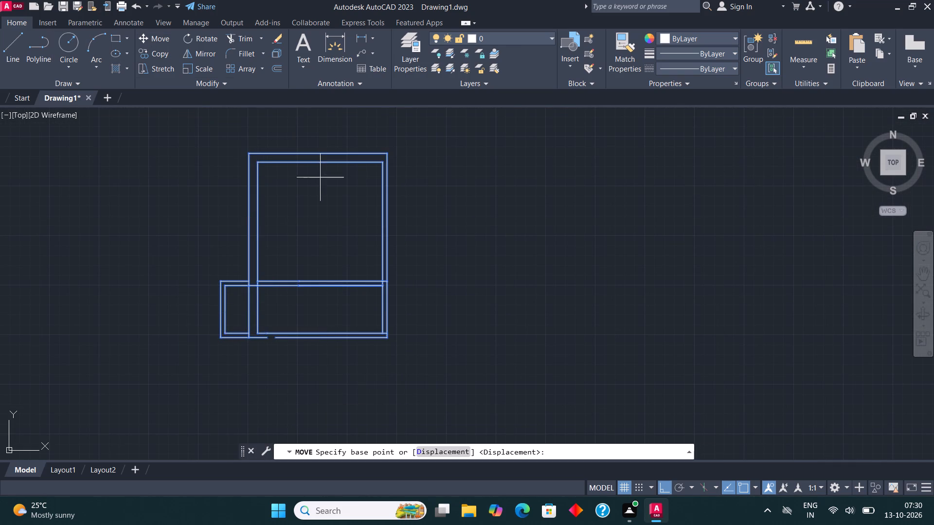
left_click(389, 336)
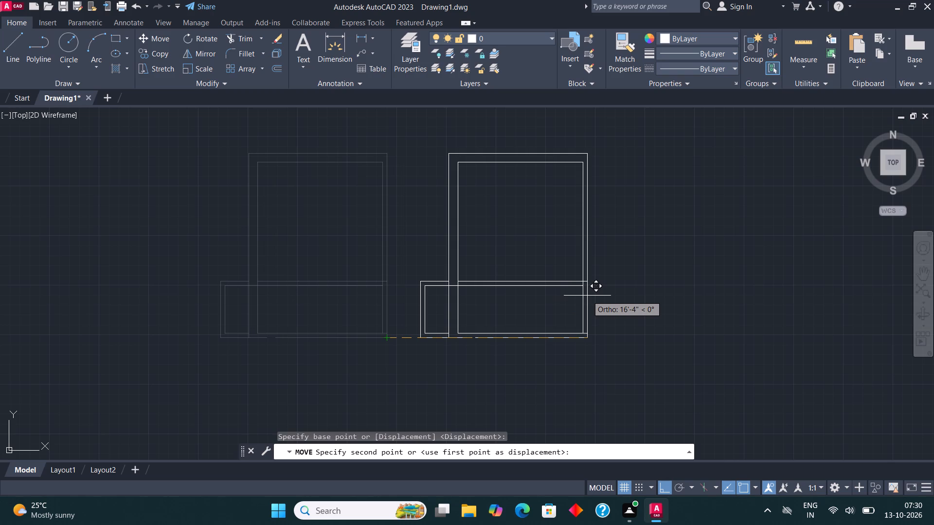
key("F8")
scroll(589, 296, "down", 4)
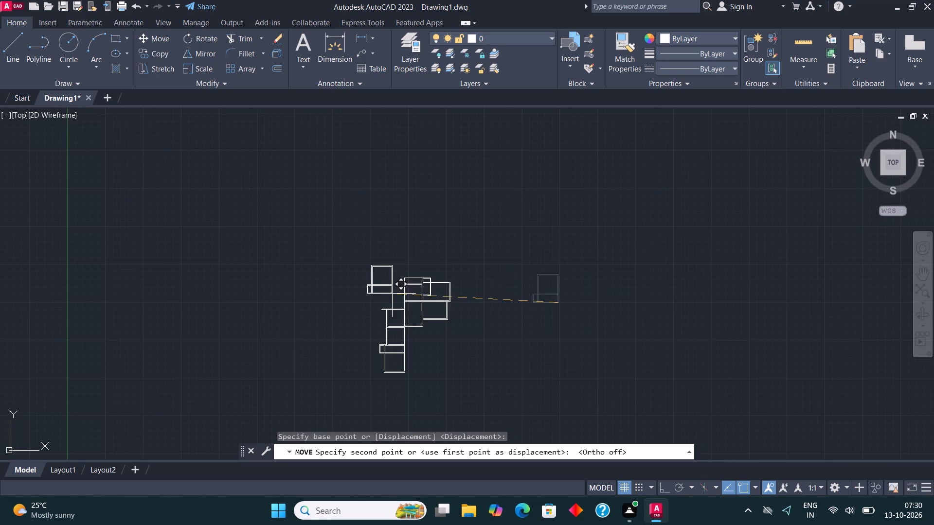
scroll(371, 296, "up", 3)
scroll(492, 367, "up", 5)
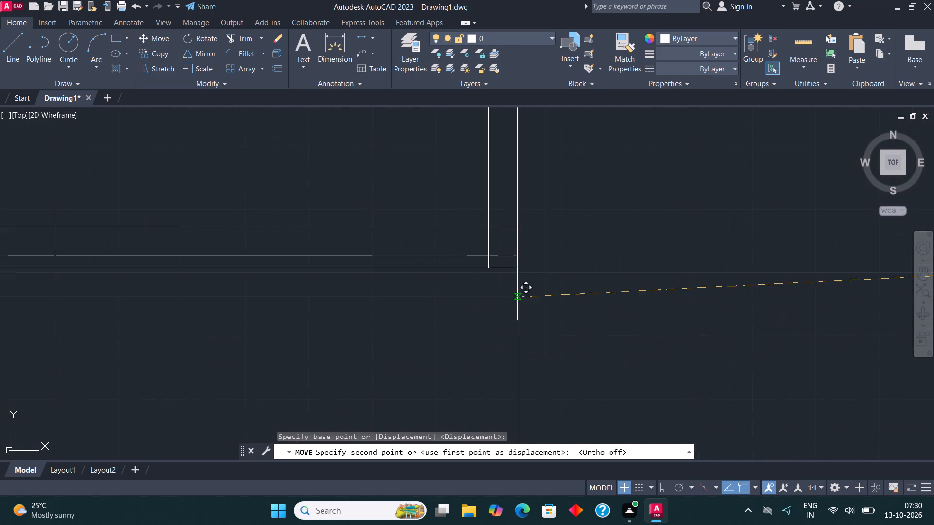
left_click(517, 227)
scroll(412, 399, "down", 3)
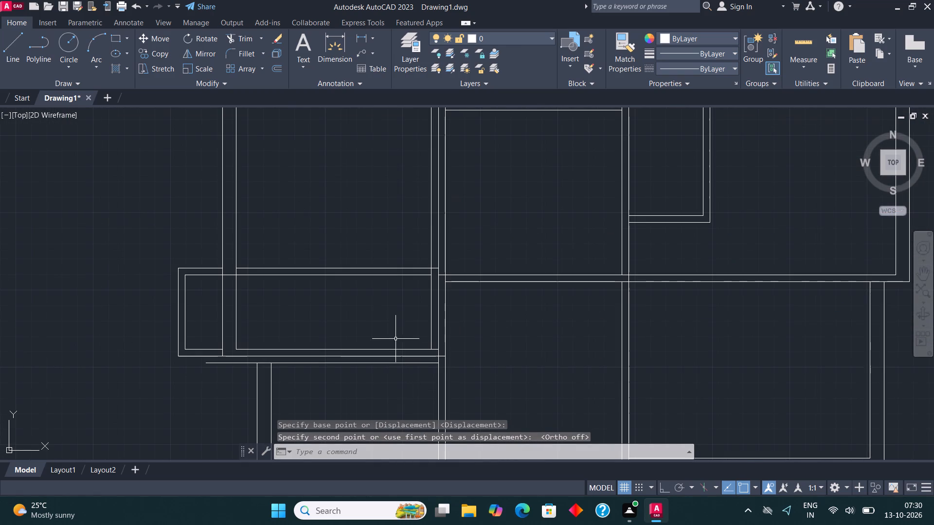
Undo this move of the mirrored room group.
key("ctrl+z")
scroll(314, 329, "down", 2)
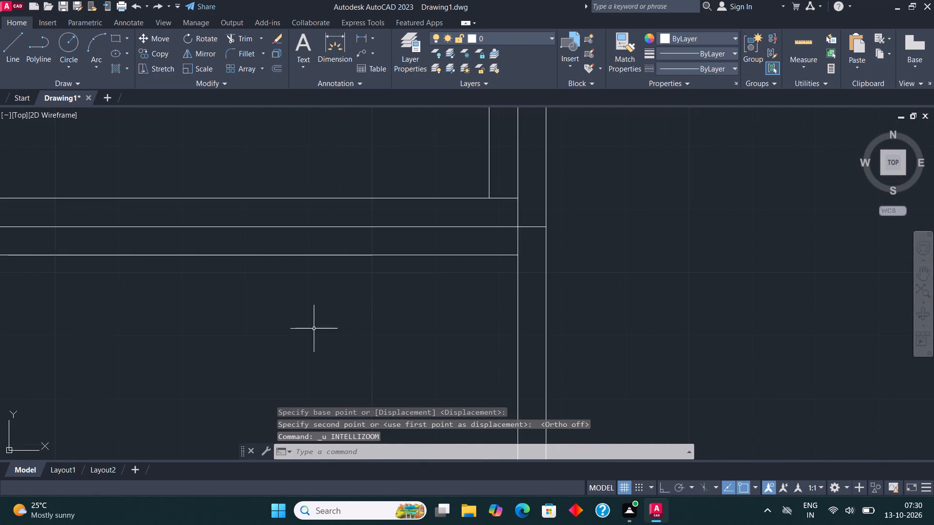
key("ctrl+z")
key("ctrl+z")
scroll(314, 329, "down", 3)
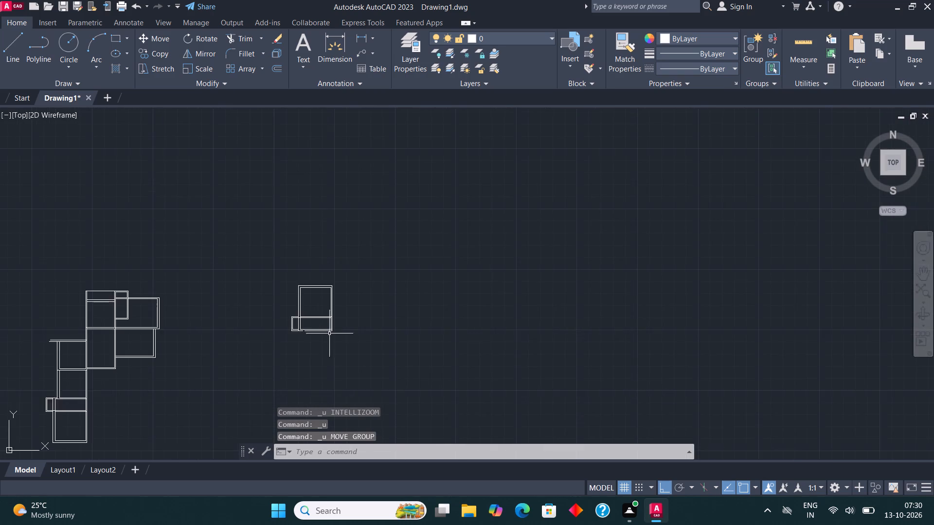
Move the mirrored room group, with Ortho off, by its lower right outer corner to where the column's lower top-wall line meets its right wall.
scroll(332, 335, "up", 2)
left_click(339, 343)
left_click(214, 189)
left_click(162, 38)
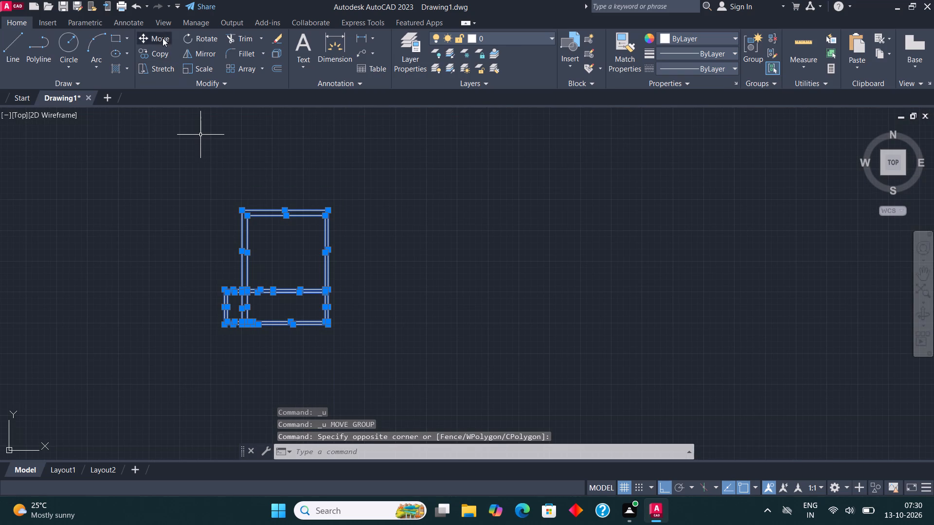
scroll(346, 310, "up", 3)
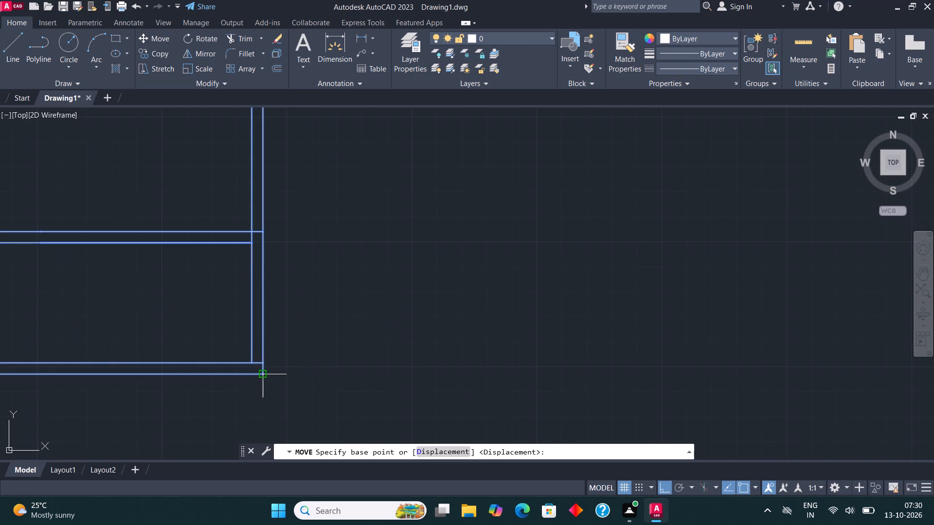
left_click(261, 374)
scroll(545, 307, "down", 3)
key("F8")
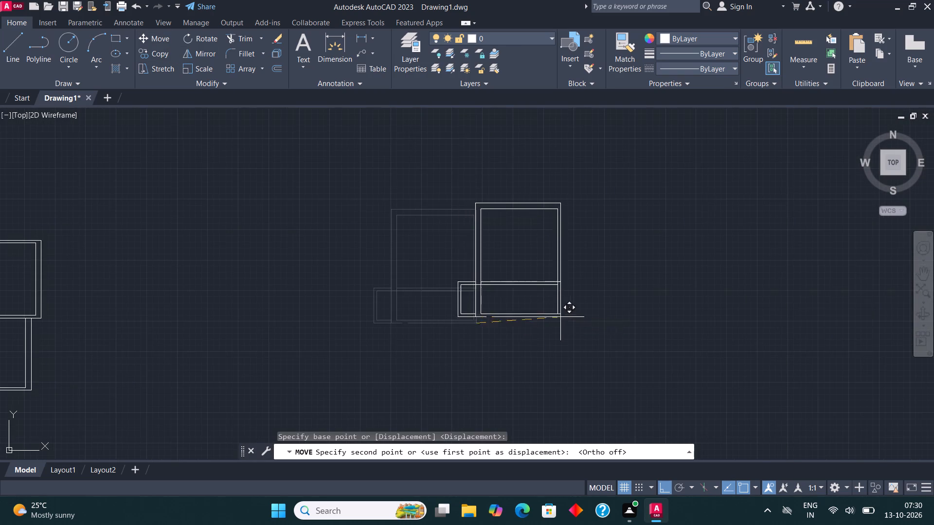
scroll(568, 330, "down", 2)
scroll(252, 346, "up", 4)
scroll(473, 299, "up", 2)
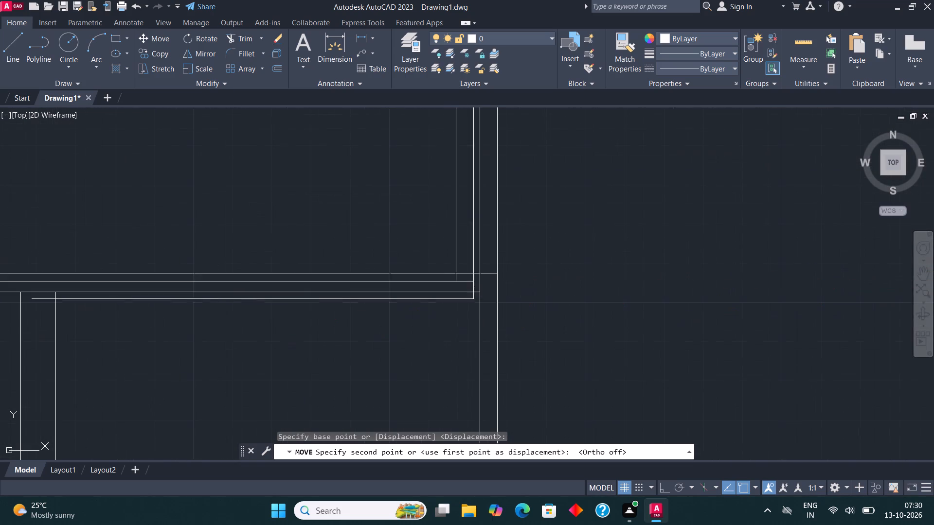
left_click(478, 293)
Examine the repositioned room group and the overall plan layout, from the top rooms down to the bottom room.
scroll(402, 343, "down", 4)
middle_click_drag(404, 322, 404, 321)
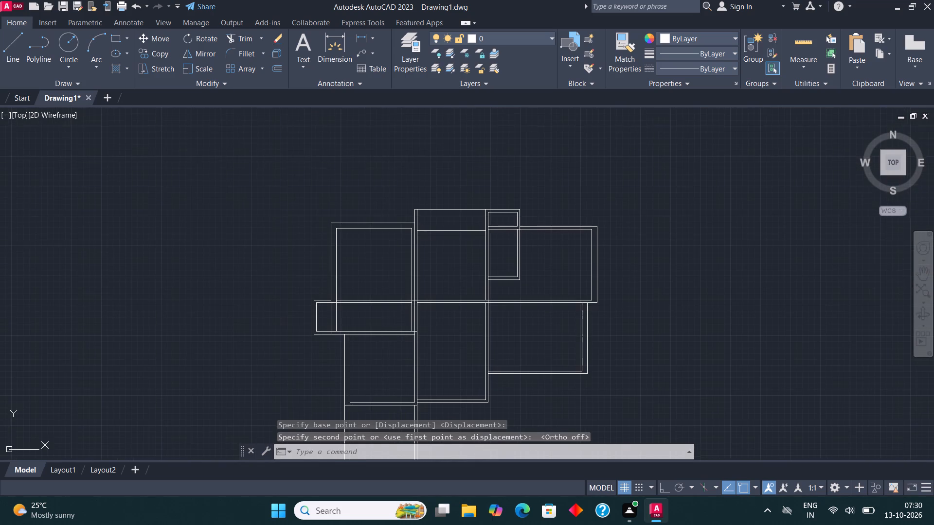
middle_click_drag(404, 321, 375, 295)
scroll(371, 291, "down", 2)
middle_click_drag(376, 310, 368, 287)
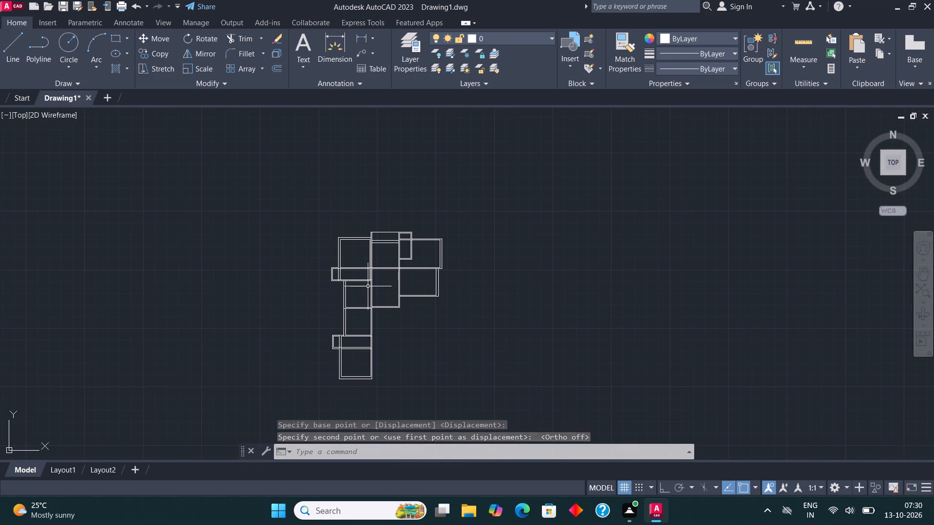
scroll(337, 257, "up", 2)
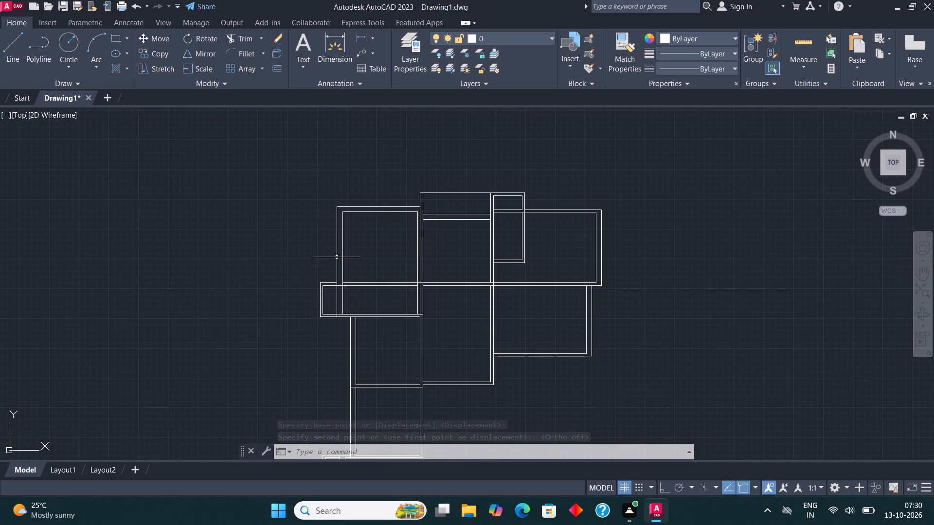
scroll(337, 257, "down", 1)
middle_click_drag(413, 268, 413, 216)
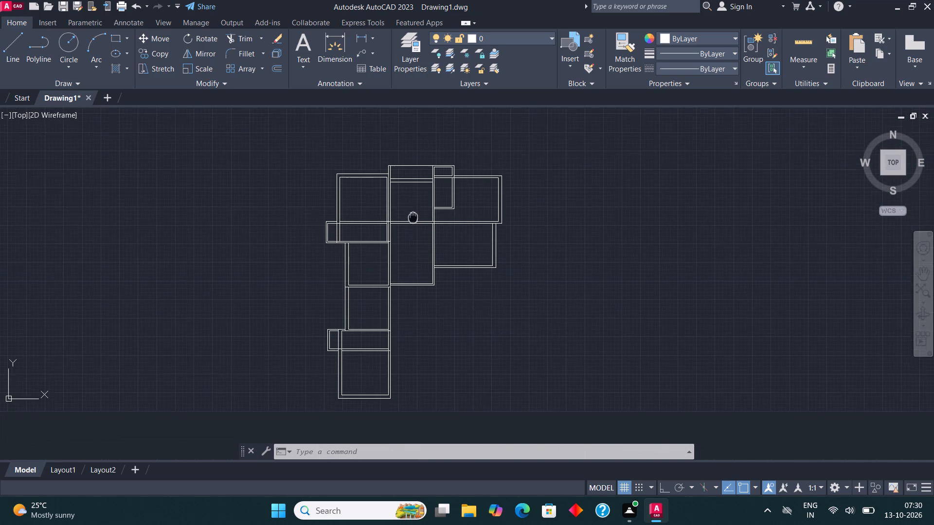
middle_click_drag(413, 216, 411, 191)
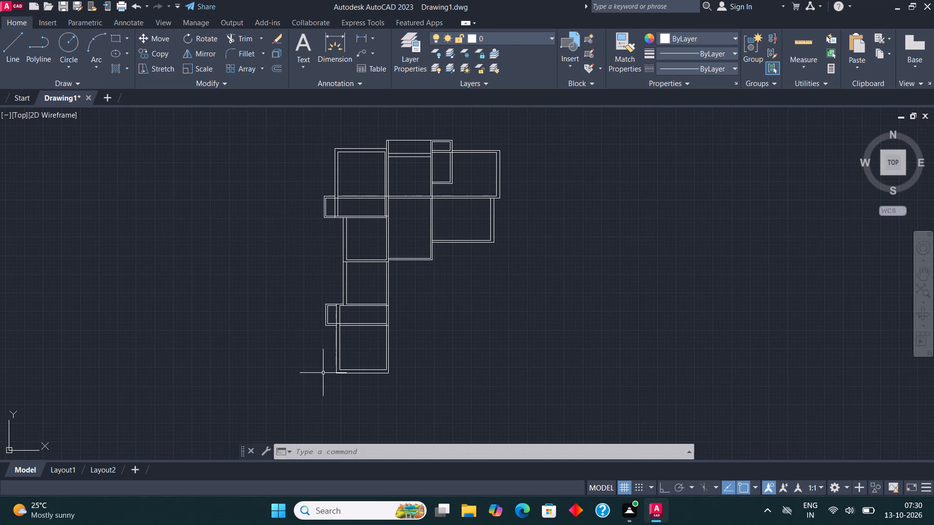
middle_click_drag(323, 373, 303, 373)
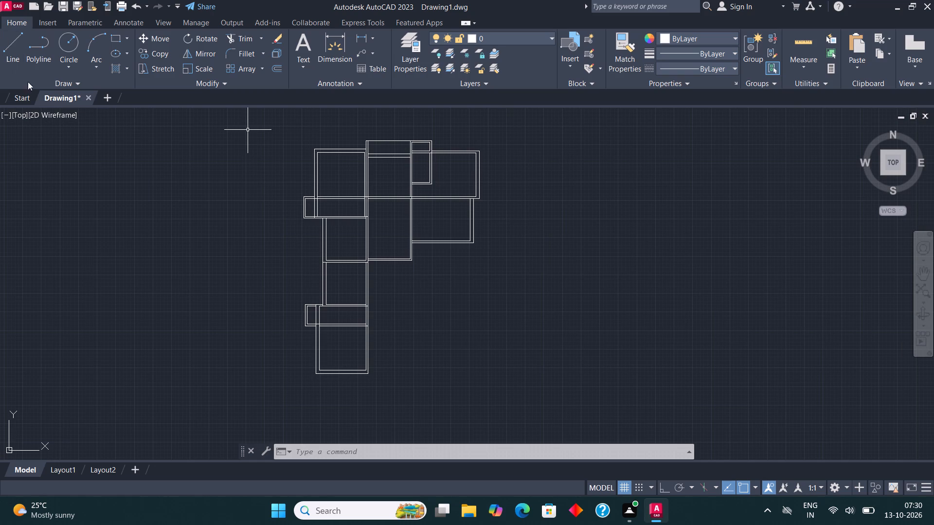
With Ortho on, draw lines from the middle room's lower left outer corner: 5'6" down, 5' right, and back up to its bottom wall.
left_click(14, 46)
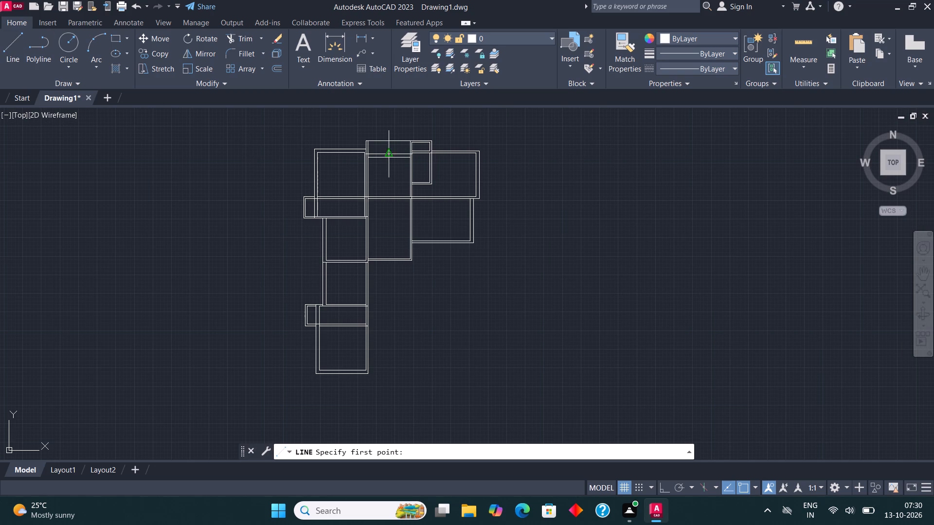
scroll(372, 267, "up", 4)
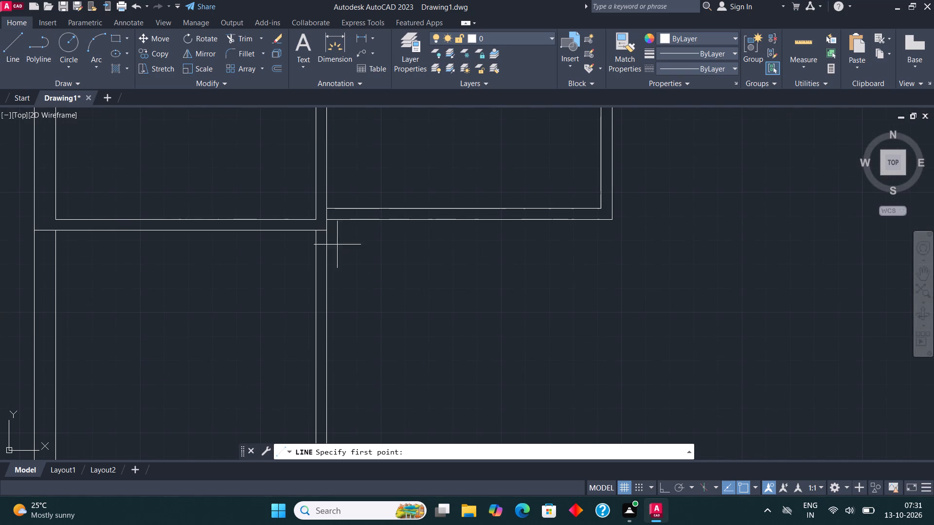
left_click(327, 216)
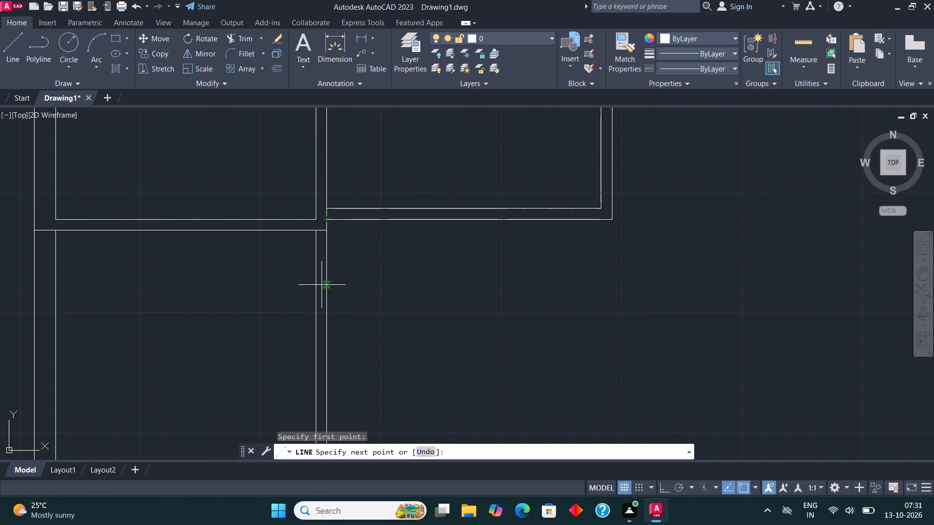
key("F8")
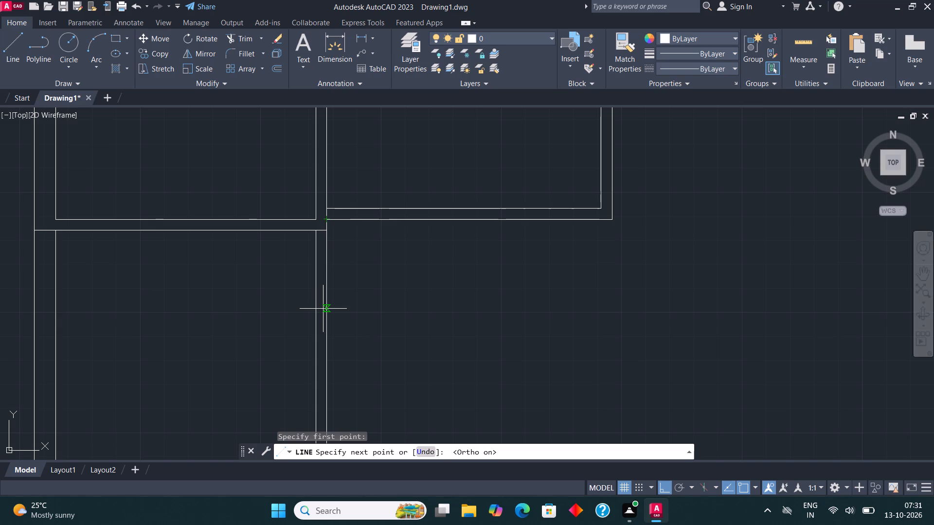
type("5'6\"")
key("Return")
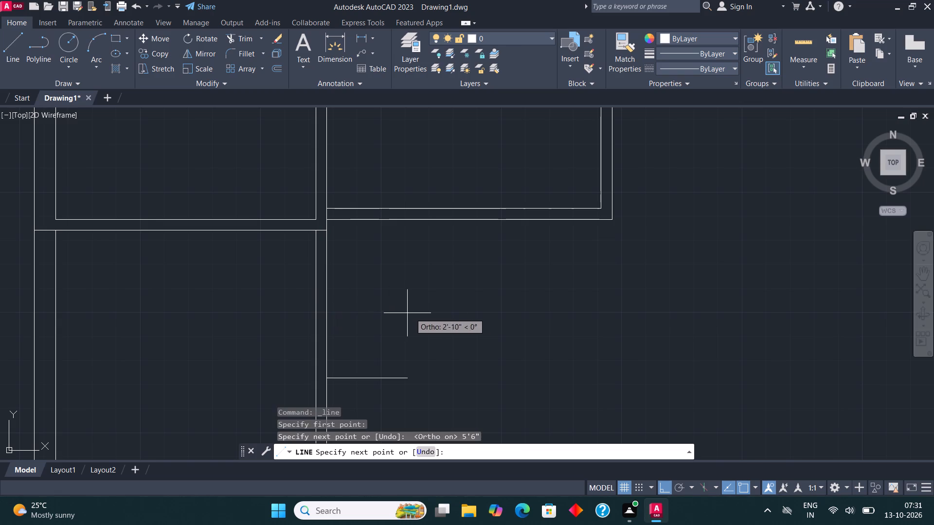
type("5'")
key("Return")
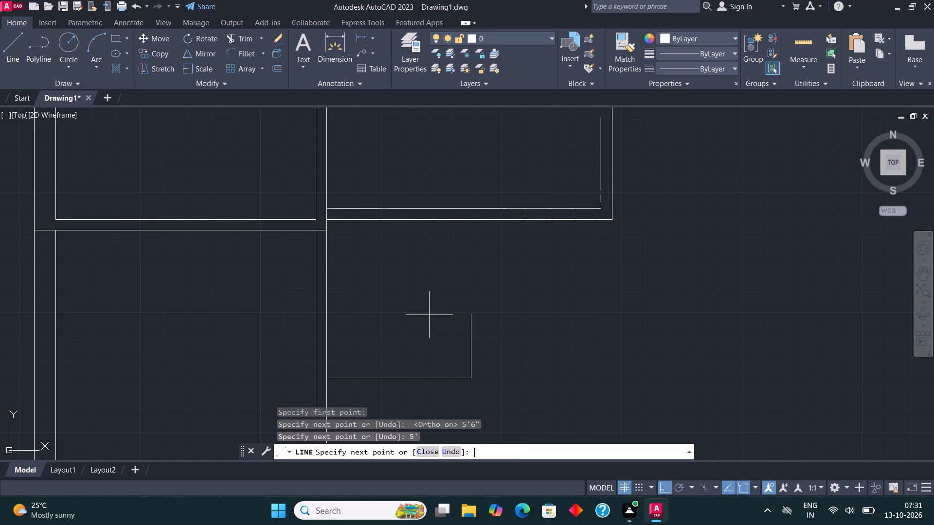
left_click(473, 222)
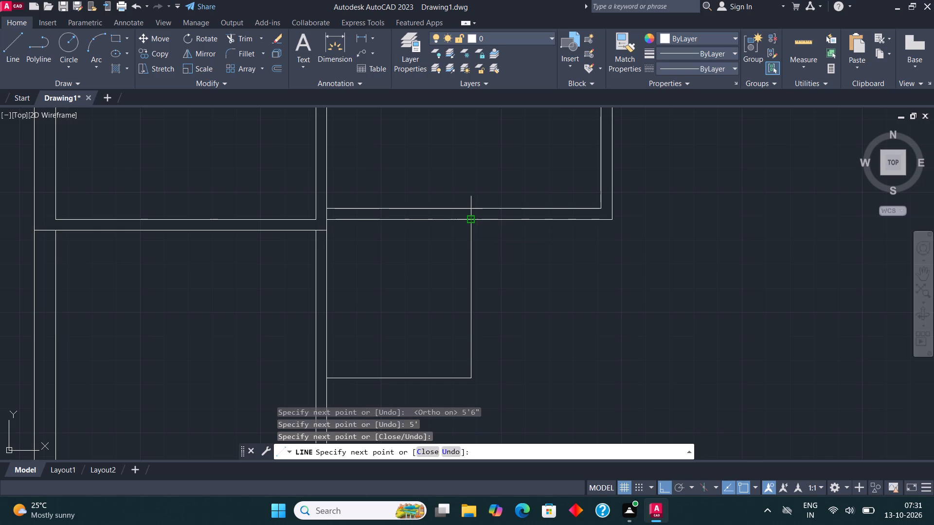
scroll(473, 235, "down", 3)
key("Escape")
Offset the new small room's right and bottom lines 4.5" outward to form its walls.
scroll(478, 245, "up", 1)
middle_click_drag(478, 245, 441, 319)
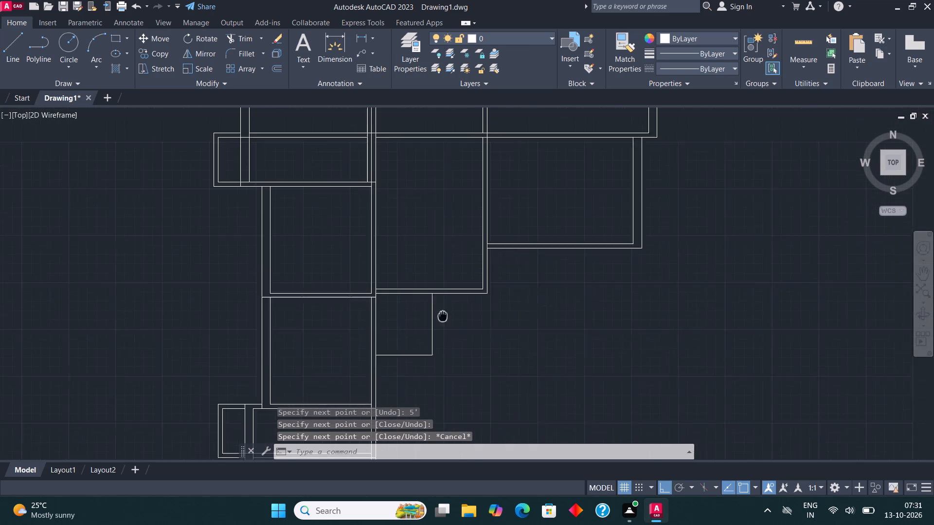
middle_click_drag(441, 319, 440, 319)
left_click(433, 376)
left_click(374, 330)
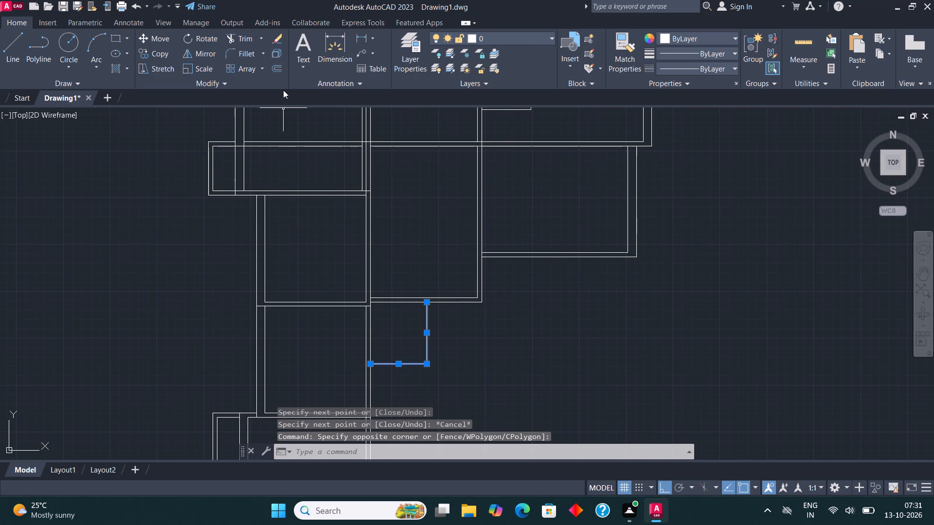
left_click(275, 70)
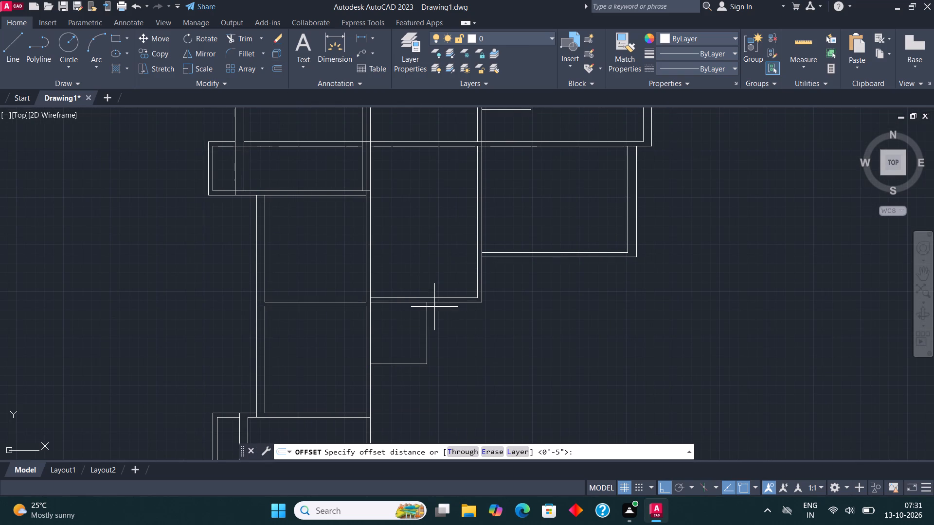
left_click(427, 330)
type("4.5\"")
key("Return")
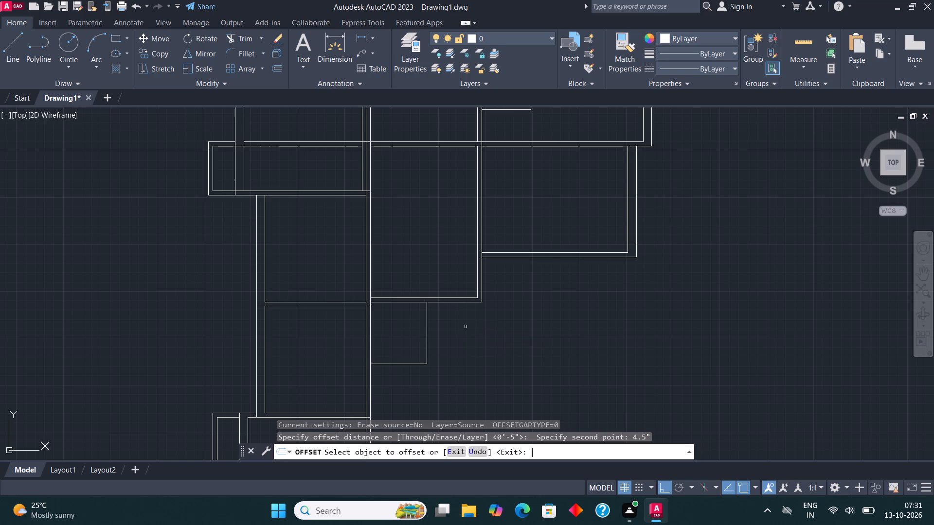
left_click(427, 331)
left_click(460, 336)
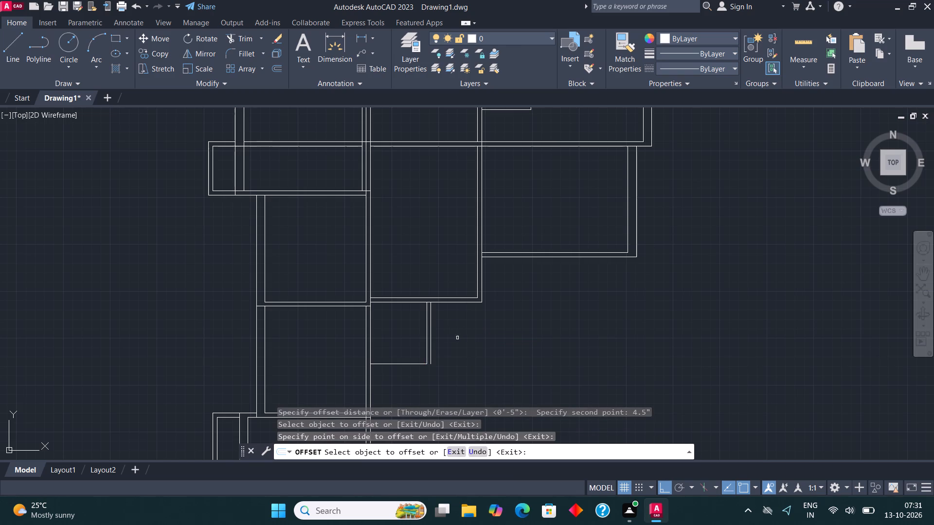
left_click(401, 364)
left_click(403, 378)
Fillet the small room's outer bottom and outer right lines to close the lower right corner.
left_click(244, 50)
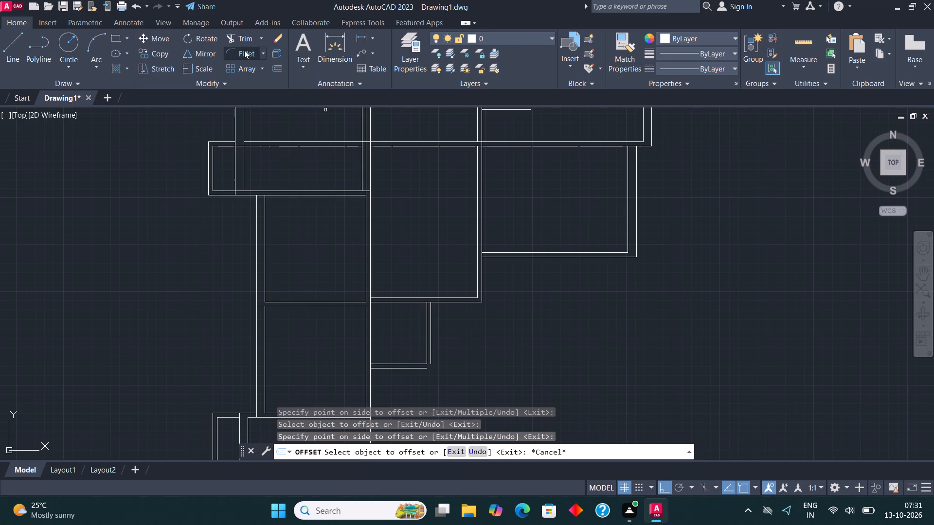
left_click(406, 367)
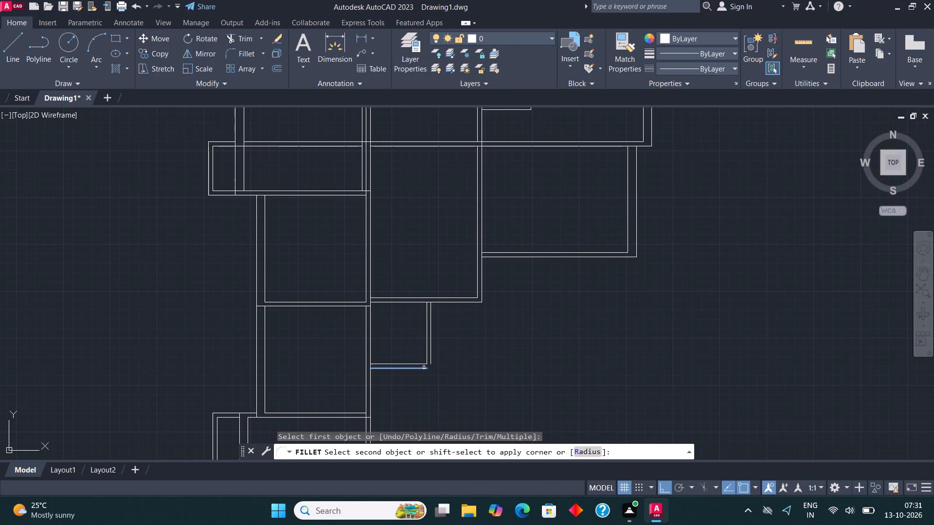
left_click(430, 356)
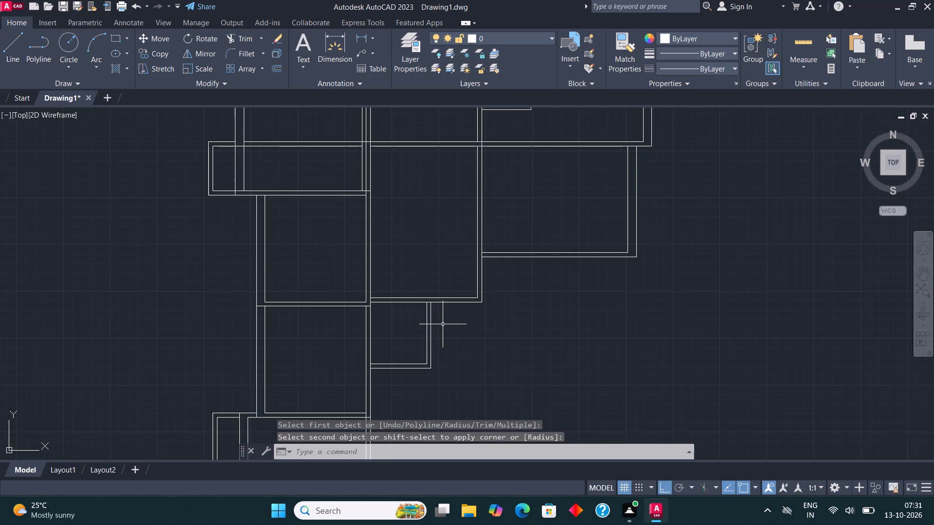
Draw a room outline from the small room's lower left outer corner: 9'6" right, 12' down, and 9'6" back left.
scroll(443, 323, "down", 1)
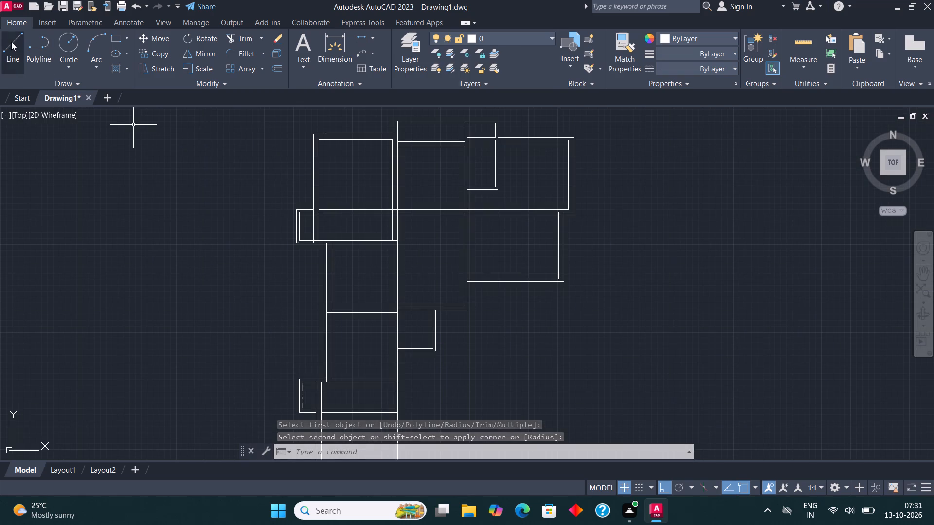
left_click(11, 42)
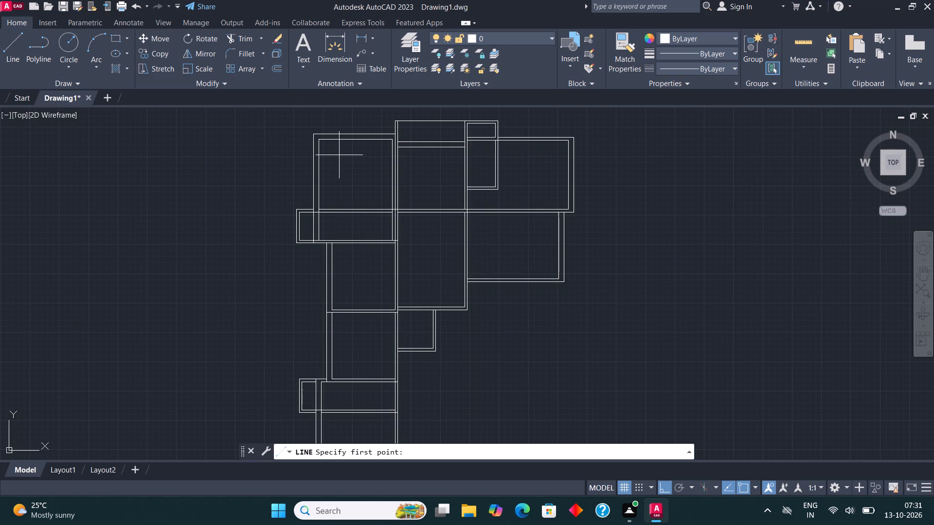
scroll(339, 157, "down", 2)
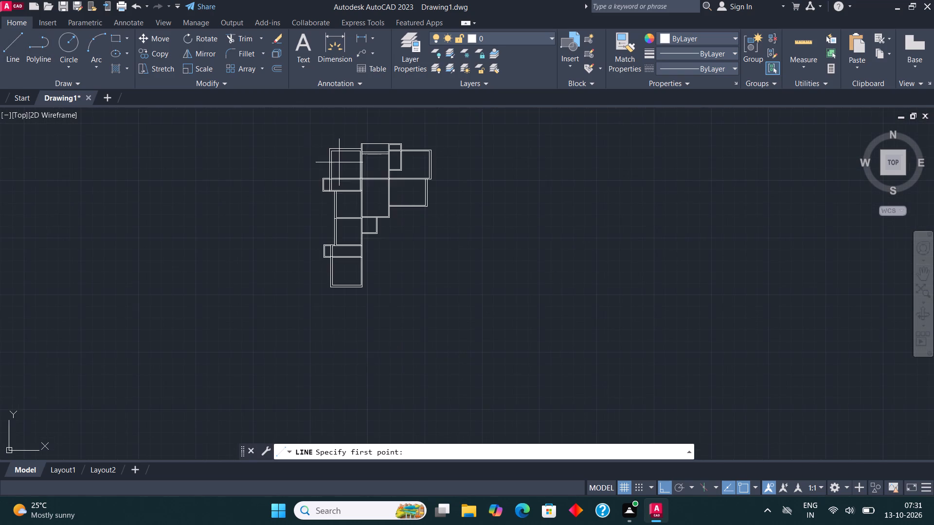
scroll(329, 197, "up", 2)
scroll(422, 278, "up", 2)
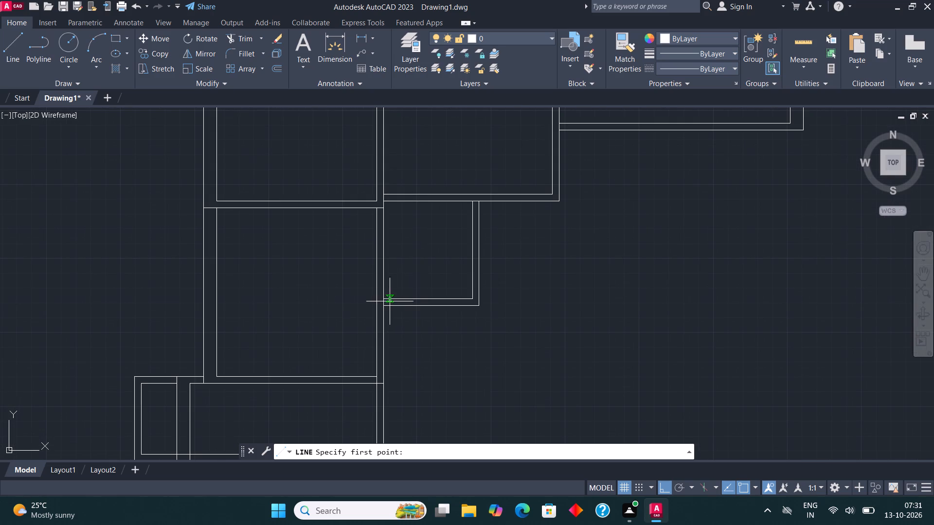
left_click(386, 304)
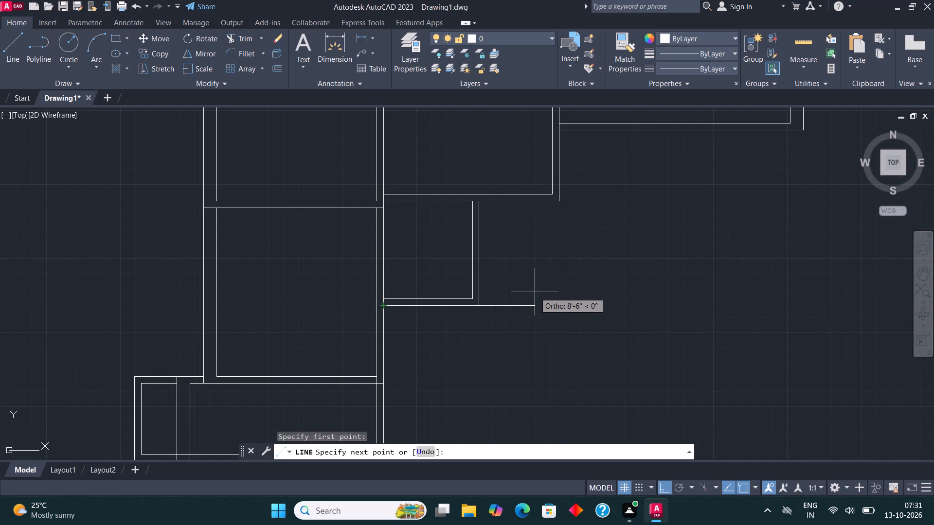
type("9'")
type("6\"")
key("Return")
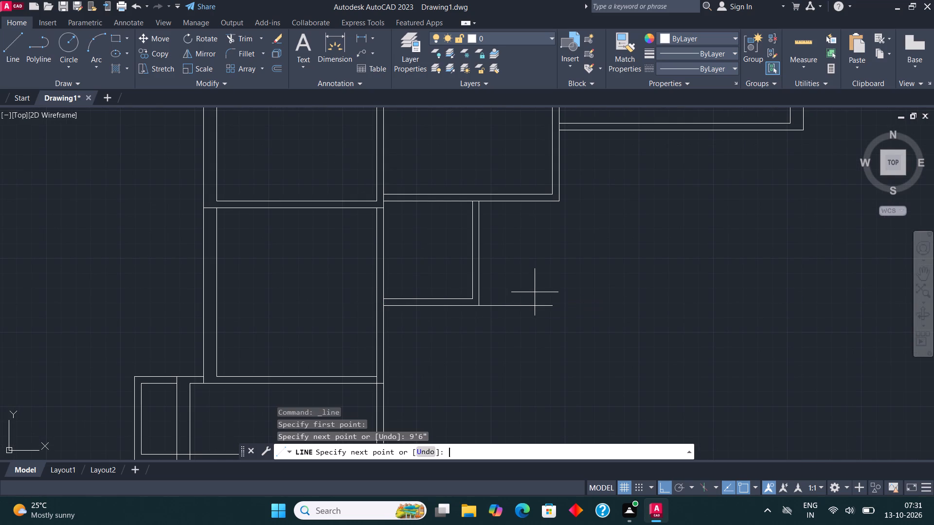
type("12'")
key("Return")
scroll(558, 307, "down", 2)
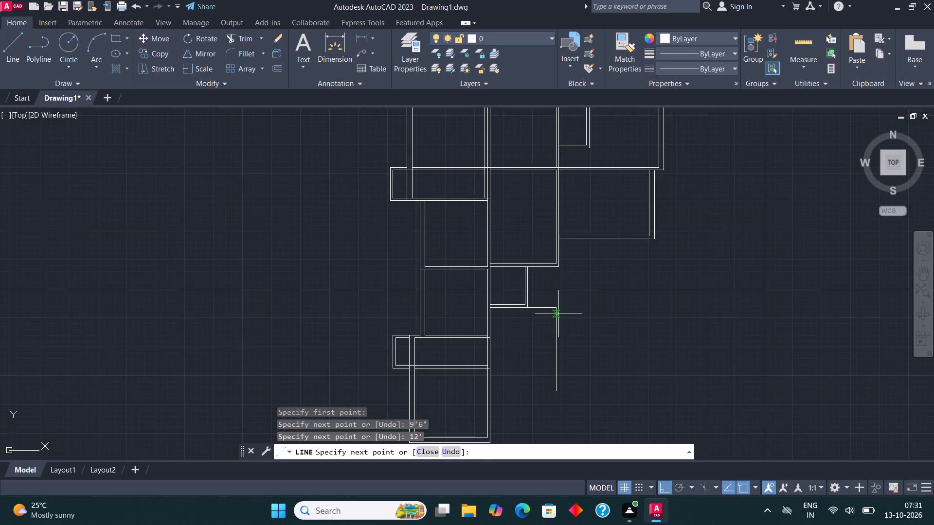
scroll(558, 315, "down", 1)
scroll(524, 383, "up", 2)
type("9'6'")
key("Return")
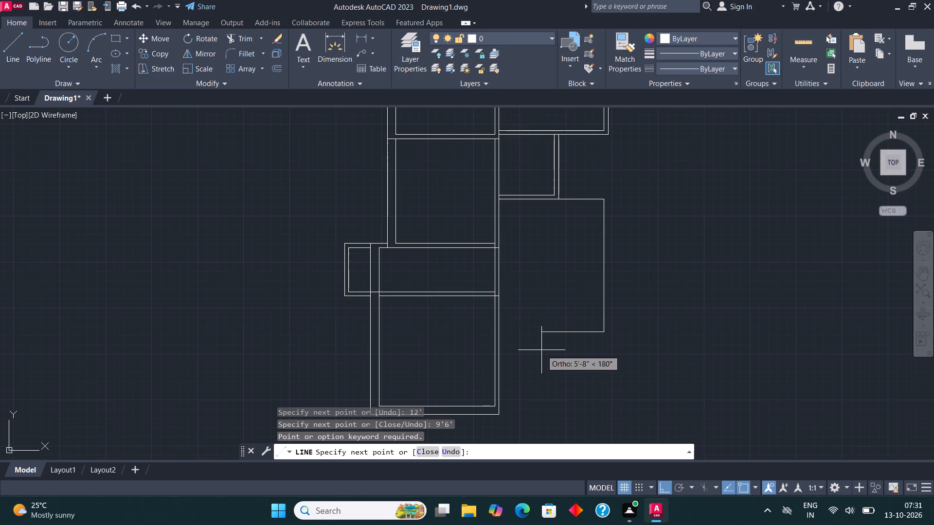
type("9'")
type("6\"")
key("Return")
key("Escape")
Offset the new 9'6" by 12' room's right, top and bottom lines 4.5" outward to form its walls.
scroll(534, 350, "down", 1)
middle_click_drag(562, 304, 502, 308)
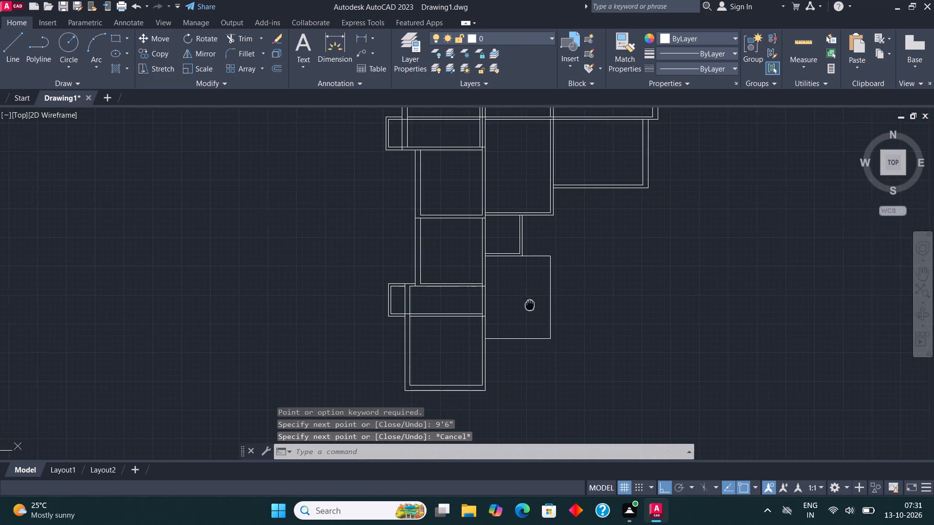
middle_click_drag(502, 308, 458, 314)
left_click(486, 327)
left_click(451, 364)
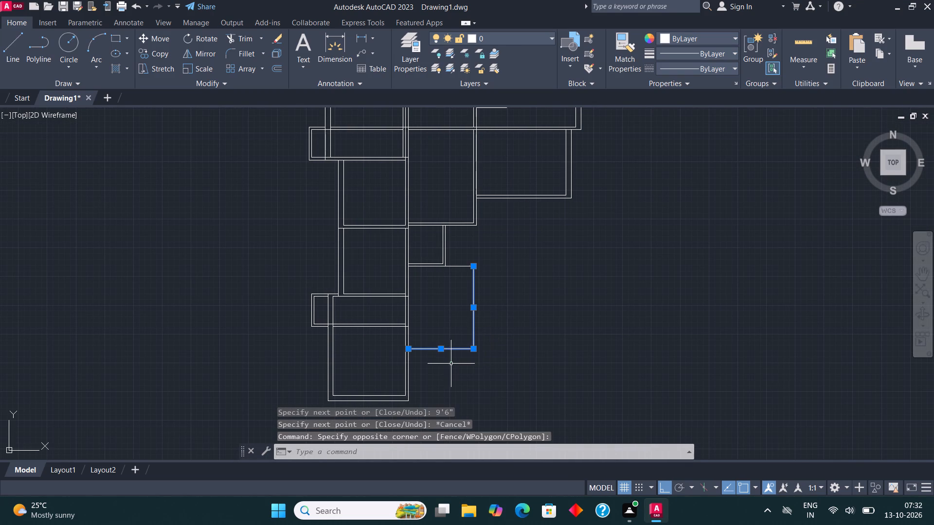
left_click_drag(492, 375, 487, 363)
left_click(453, 243)
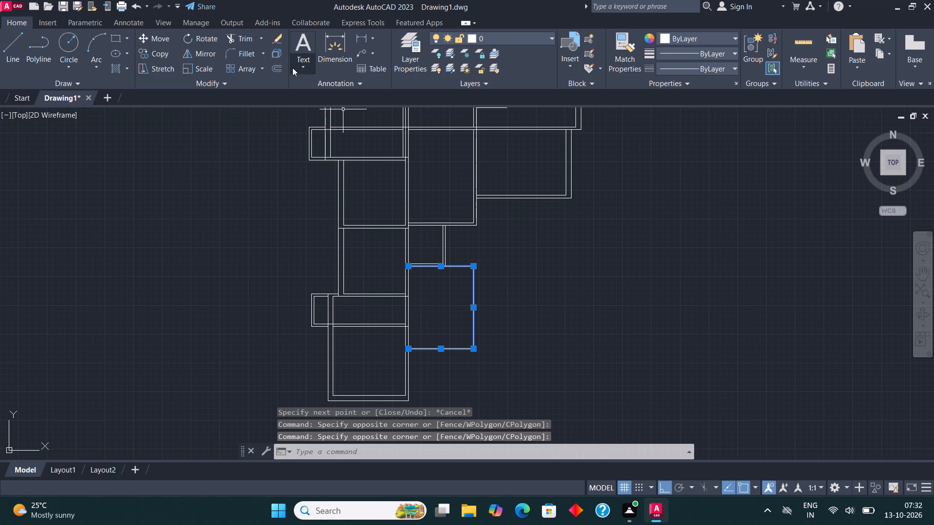
left_click(273, 68)
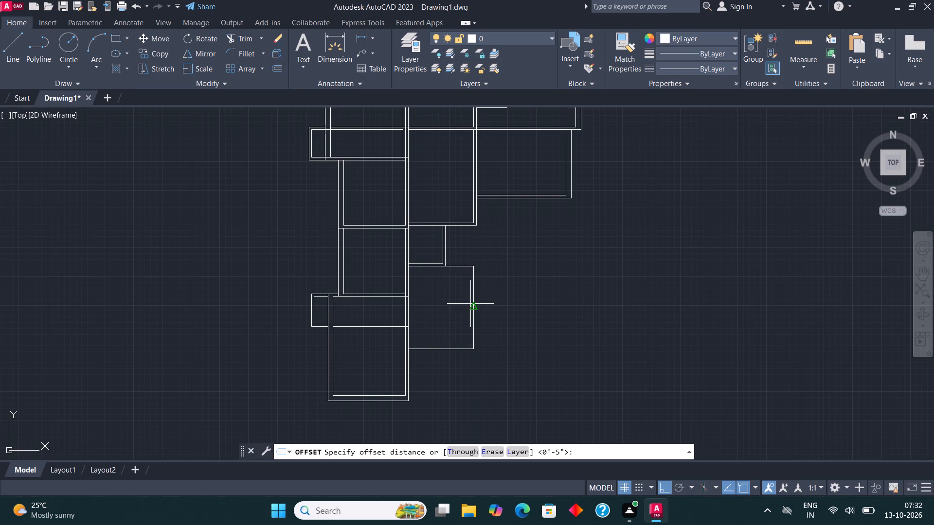
left_click(470, 304)
type("4.5\"")
key("Return")
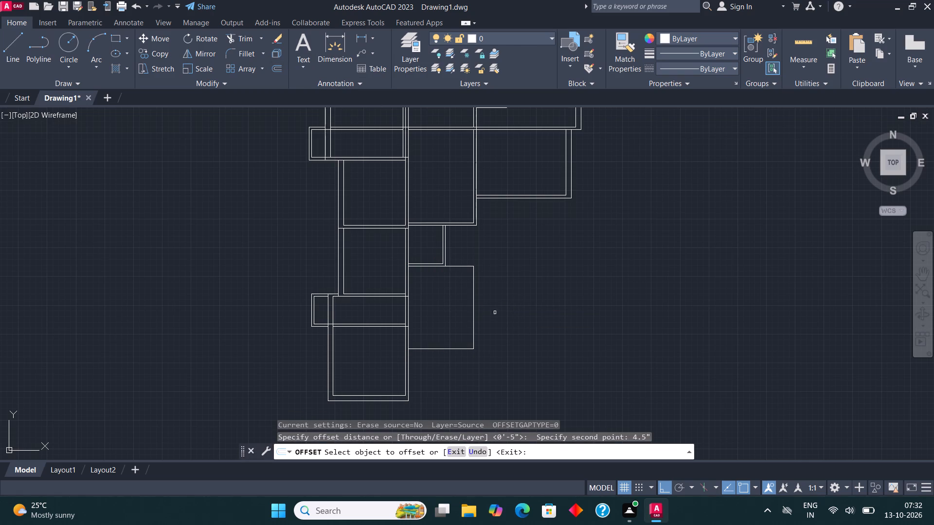
left_click(474, 304)
left_click(512, 297)
left_click(462, 267)
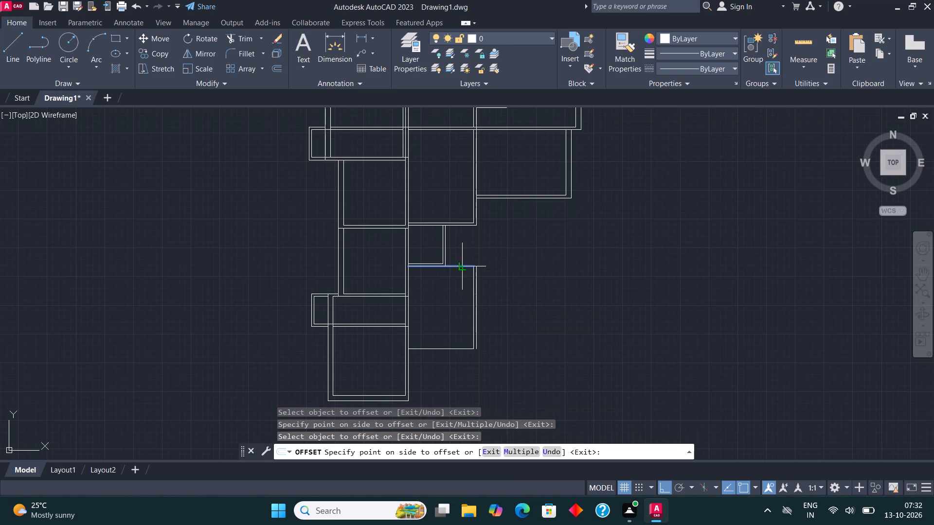
left_click(462, 247)
left_click(449, 349)
left_click(449, 366)
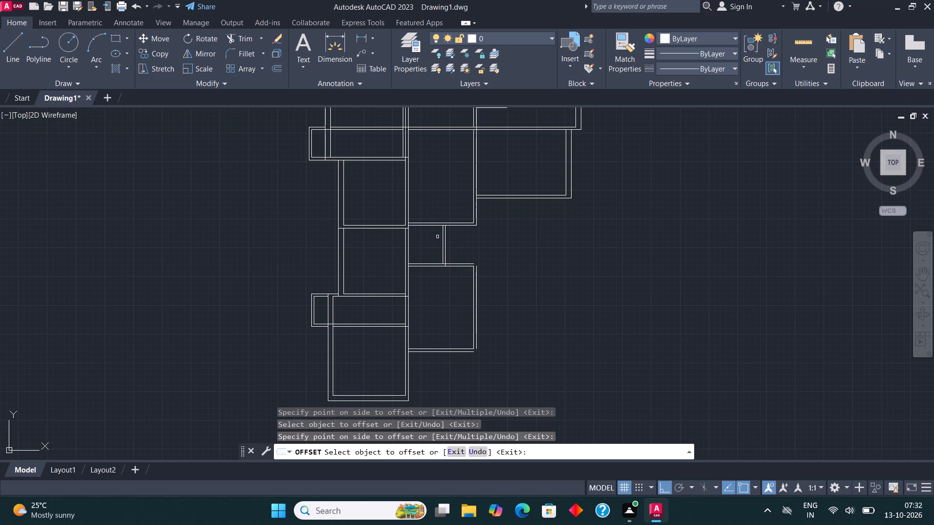
key("Escape")
Fillet the room's outer wall lines to close its upper right and lower right corners.
left_click(244, 55)
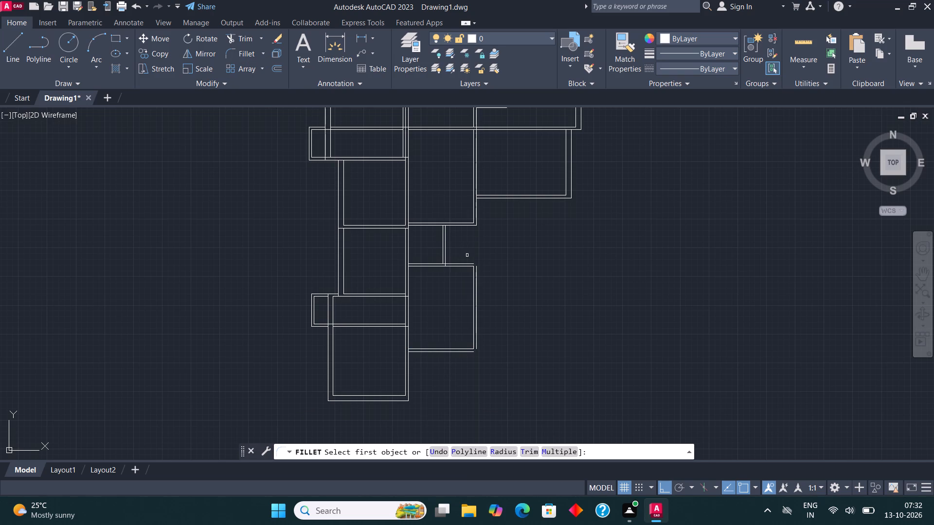
left_click(470, 262)
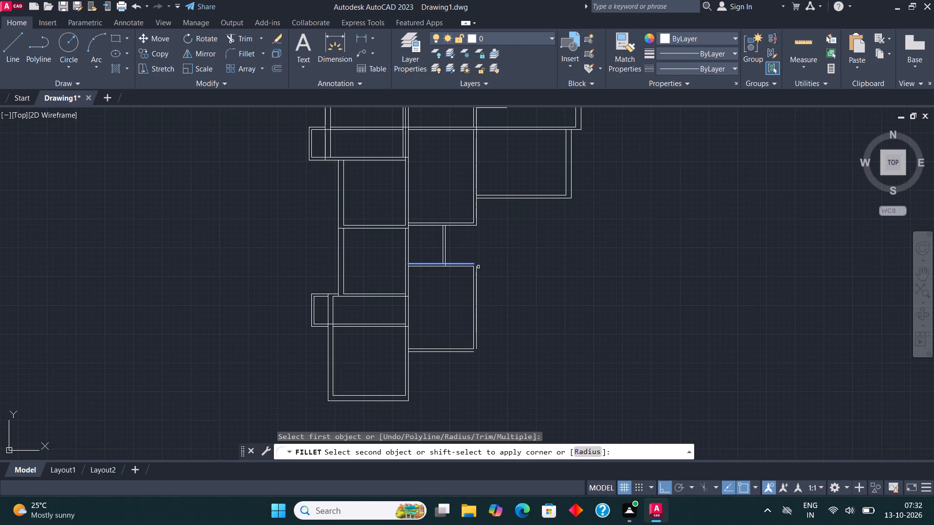
left_click(475, 275)
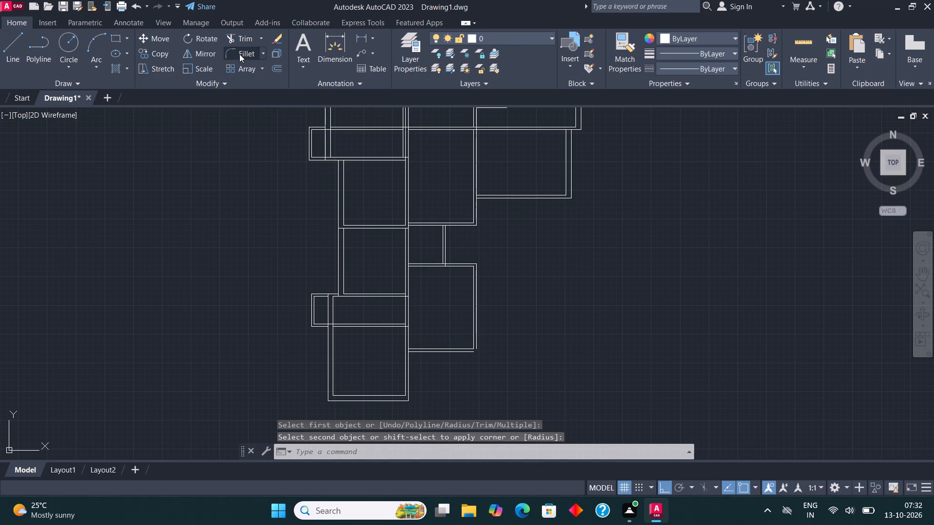
left_click(239, 54)
left_click(459, 352)
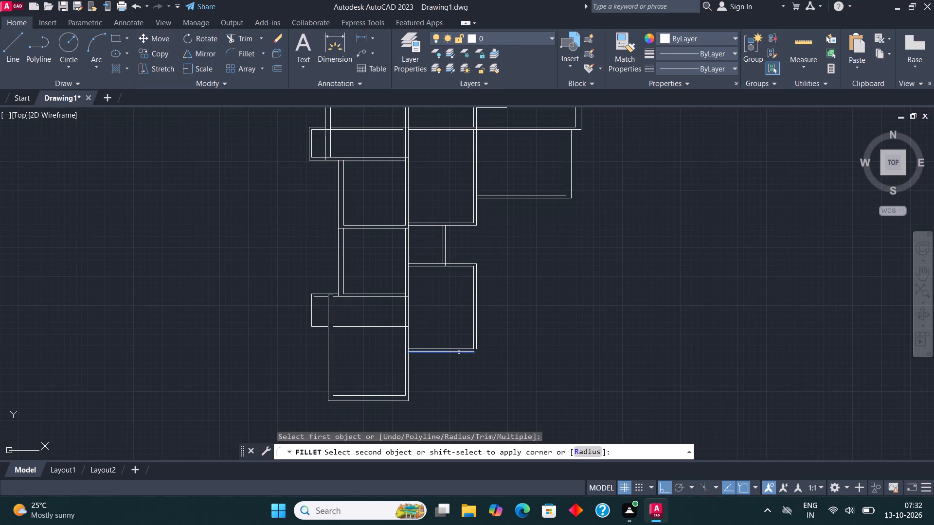
left_click(477, 343)
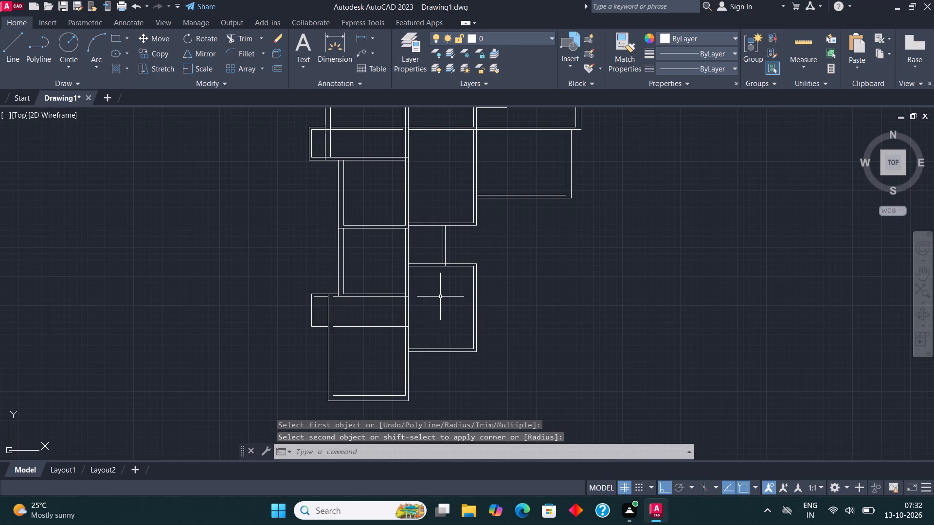
Draw lines from that room's lower left outer corner: 8' down, 9'6" right, and back up to its bottom wall.
left_click(10, 45)
middle_click_drag(455, 294, 455, 264)
scroll(440, 250, "up", 1)
scroll(439, 255, "down", 1)
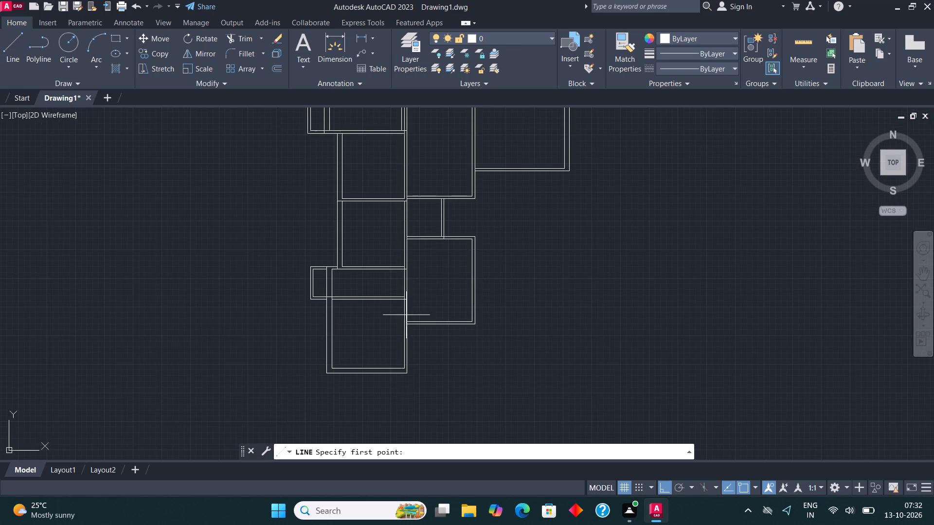
scroll(397, 371, "up", 1)
left_click(413, 300)
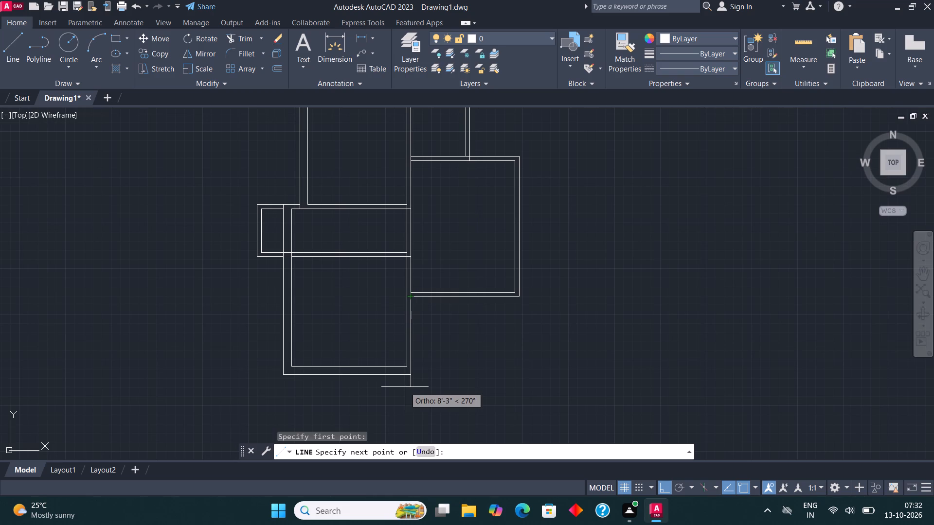
type("8'")
key("Return")
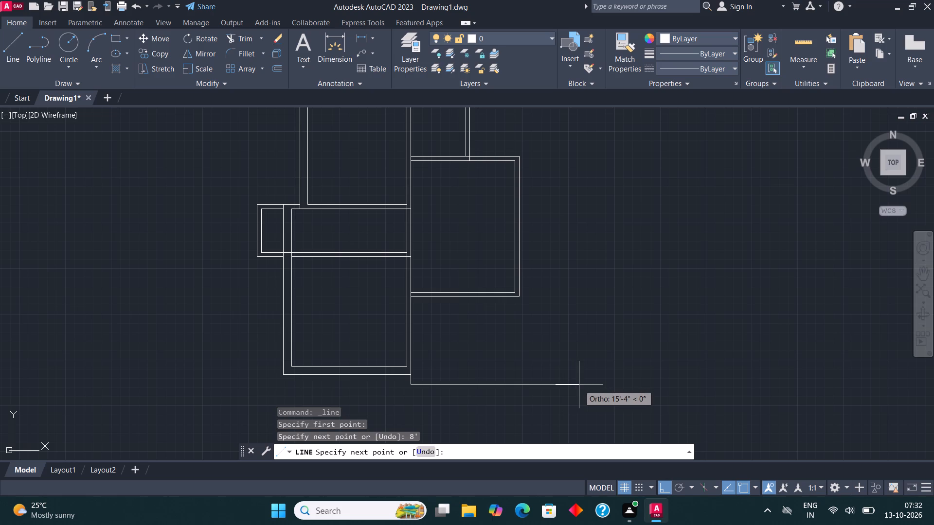
type("9'6\"")
key("Return")
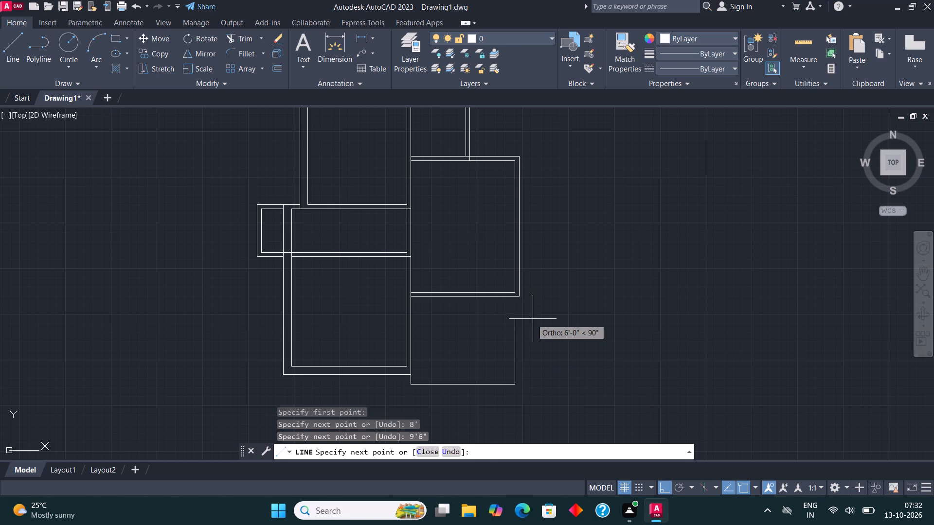
scroll(515, 299, "up", 2)
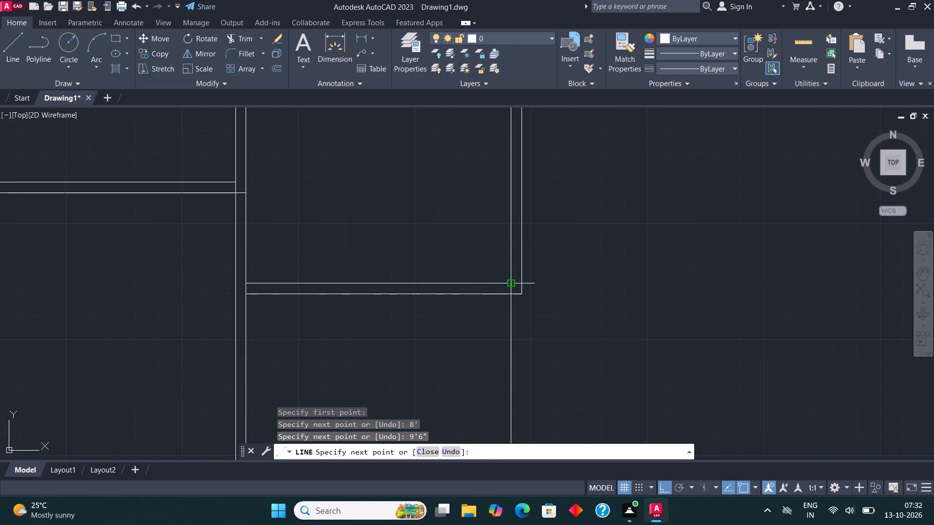
left_click(511, 290)
scroll(483, 291, "down", 3)
key("Escape")
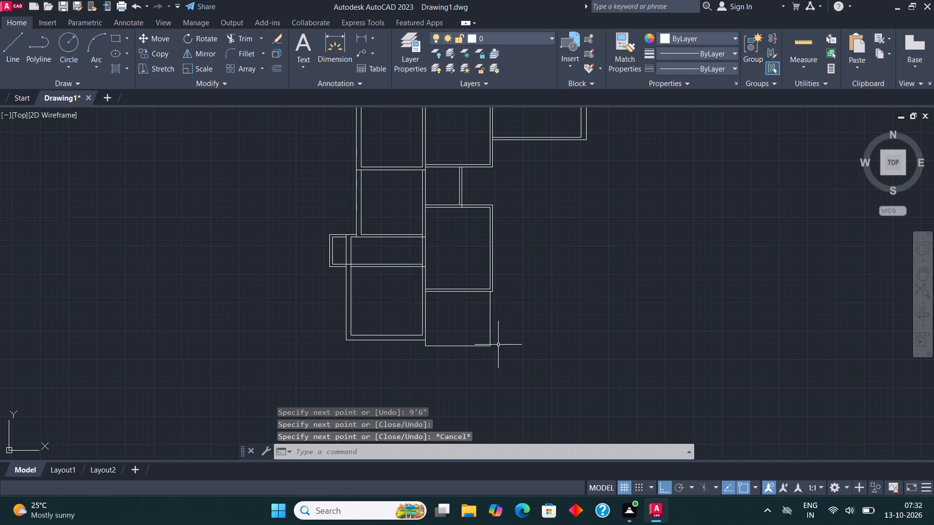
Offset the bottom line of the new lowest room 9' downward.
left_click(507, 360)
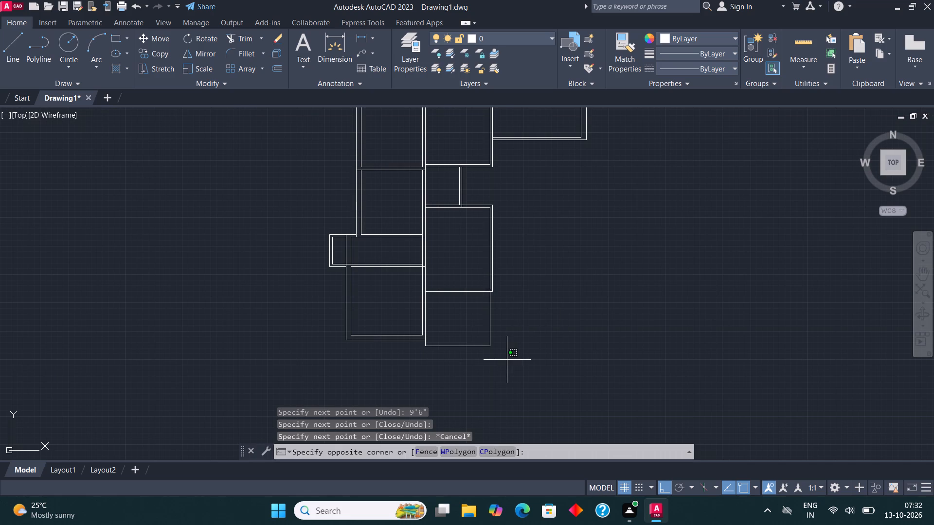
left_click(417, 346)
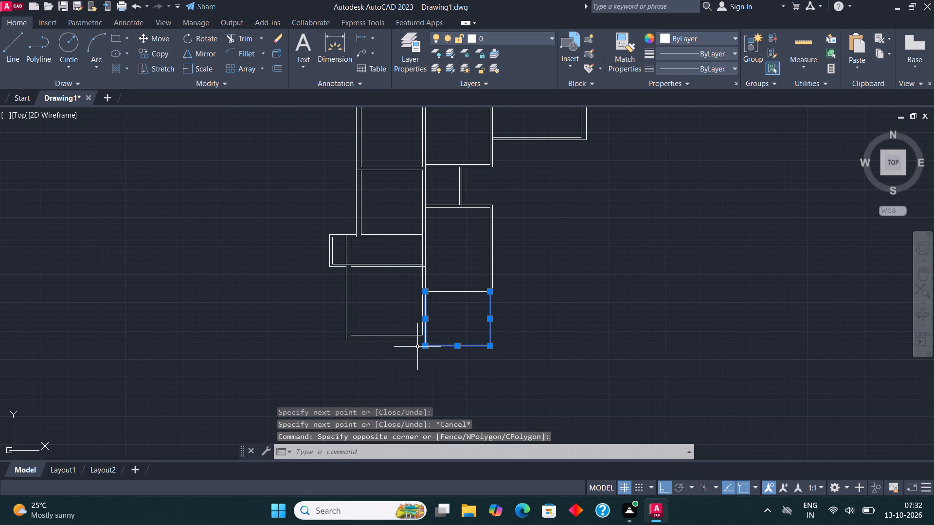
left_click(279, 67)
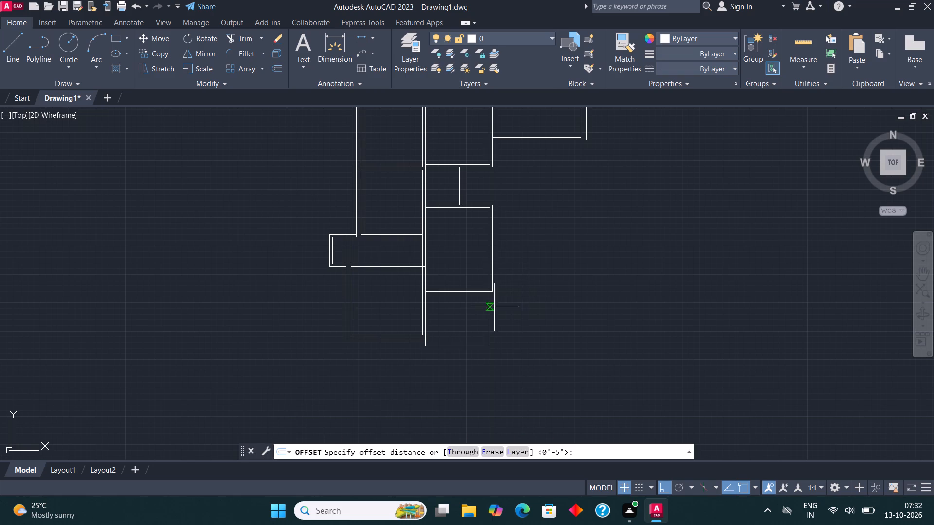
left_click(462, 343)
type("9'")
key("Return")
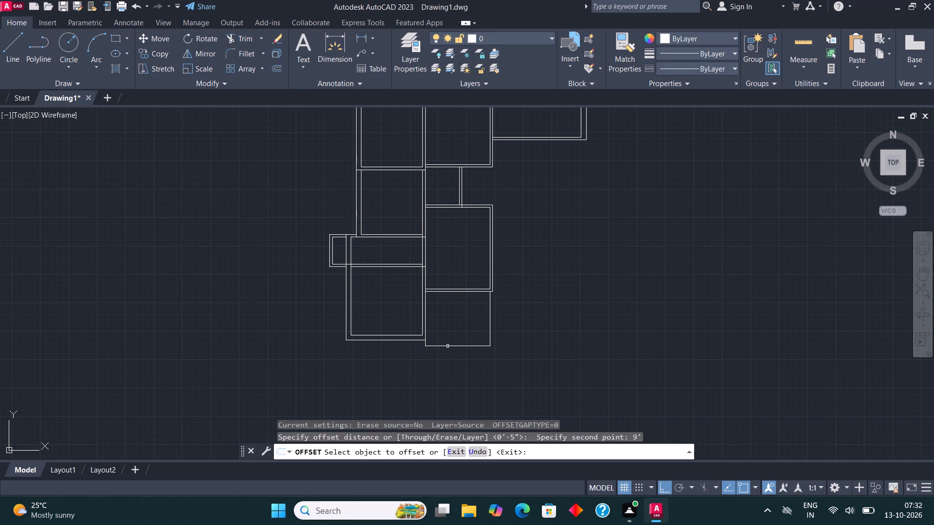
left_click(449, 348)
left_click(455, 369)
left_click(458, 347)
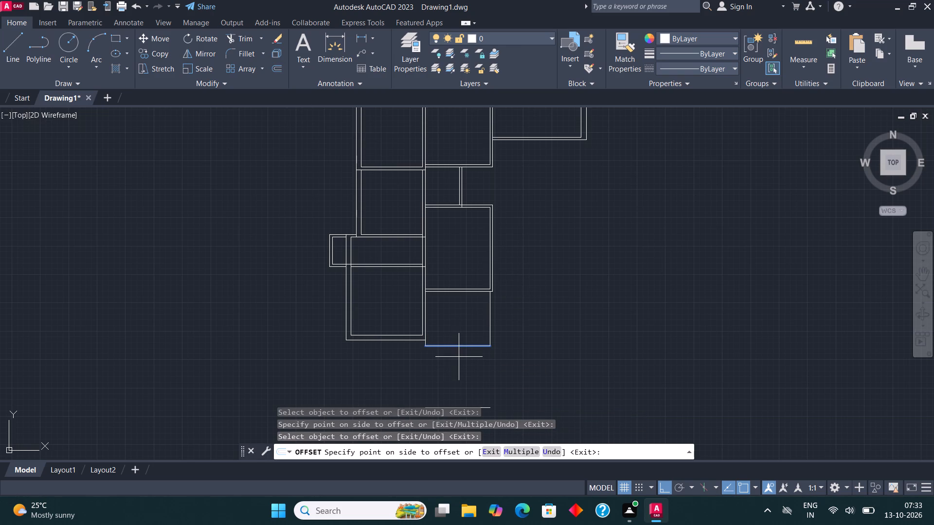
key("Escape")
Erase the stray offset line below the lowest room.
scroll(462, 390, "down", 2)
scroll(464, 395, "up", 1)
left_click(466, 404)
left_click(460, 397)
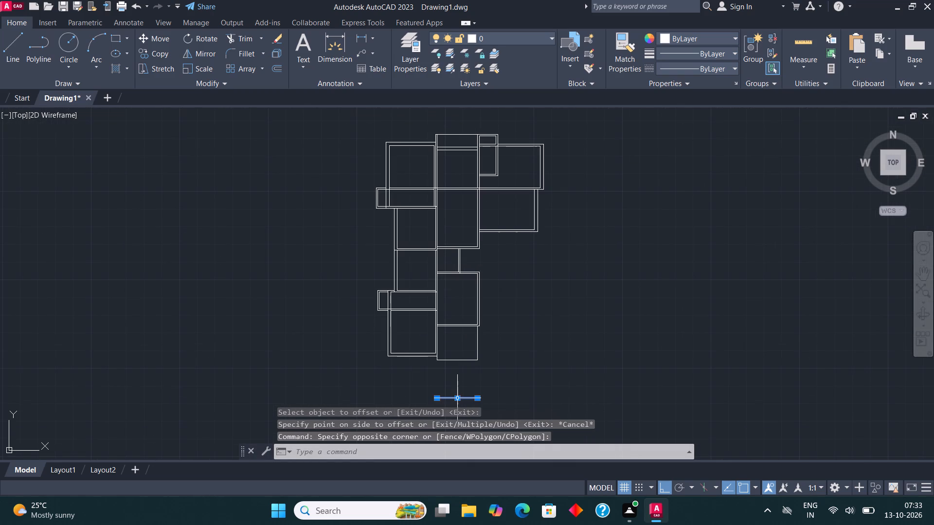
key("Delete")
Offset the bottom line of the middle column's lowest room 9" downward.
scroll(462, 376, "up", 1)
left_click_drag(462, 376, 462, 363)
left_click(461, 351)
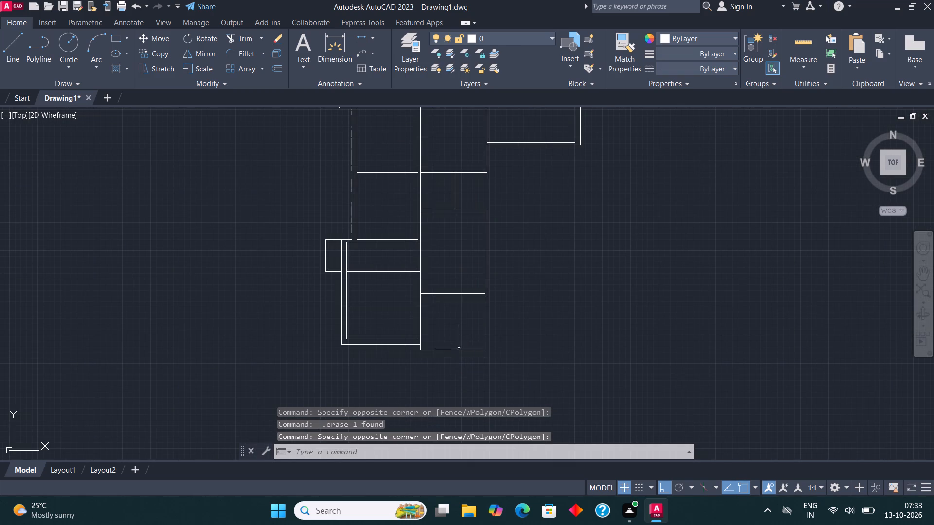
left_click(456, 349)
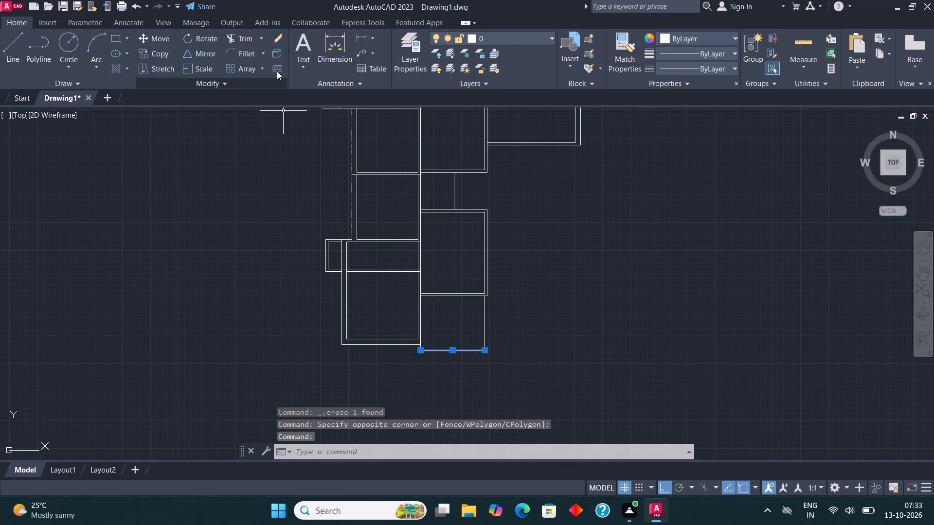
left_click(278, 66)
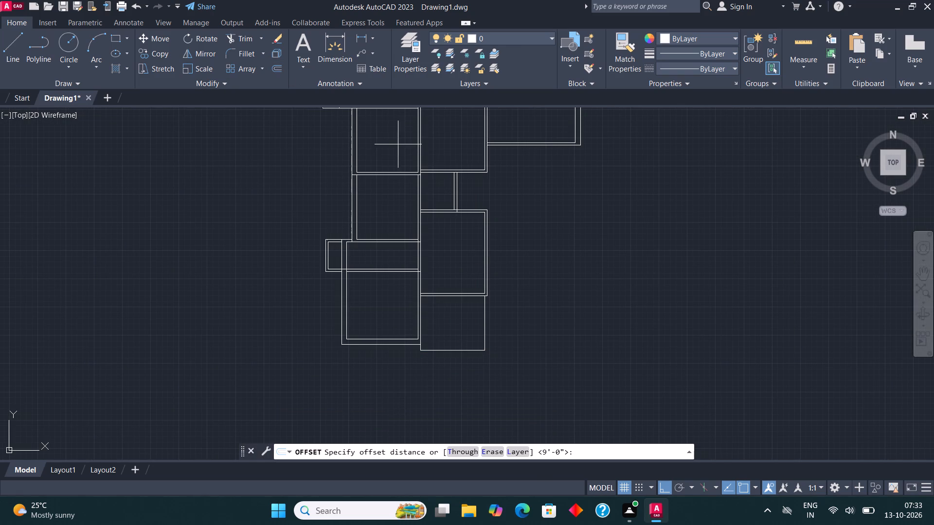
left_click(451, 352)
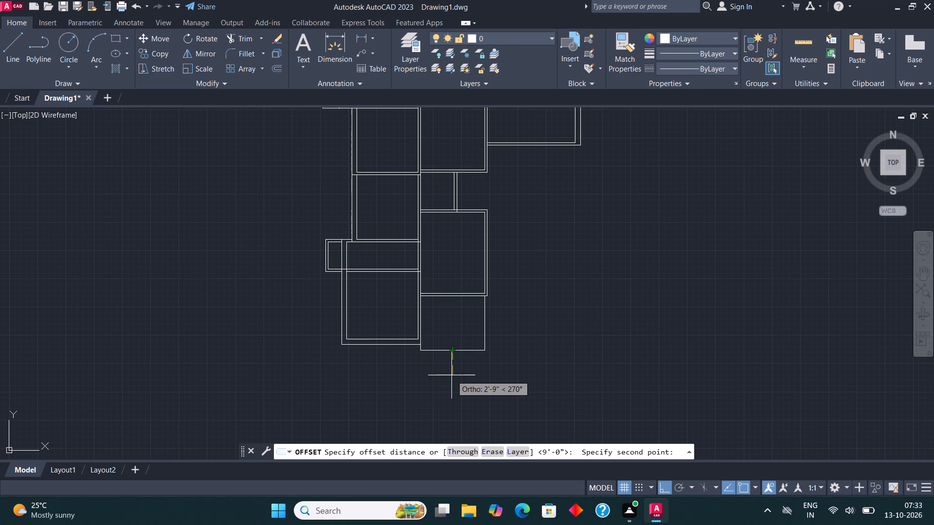
type("9\"")
key("Return")
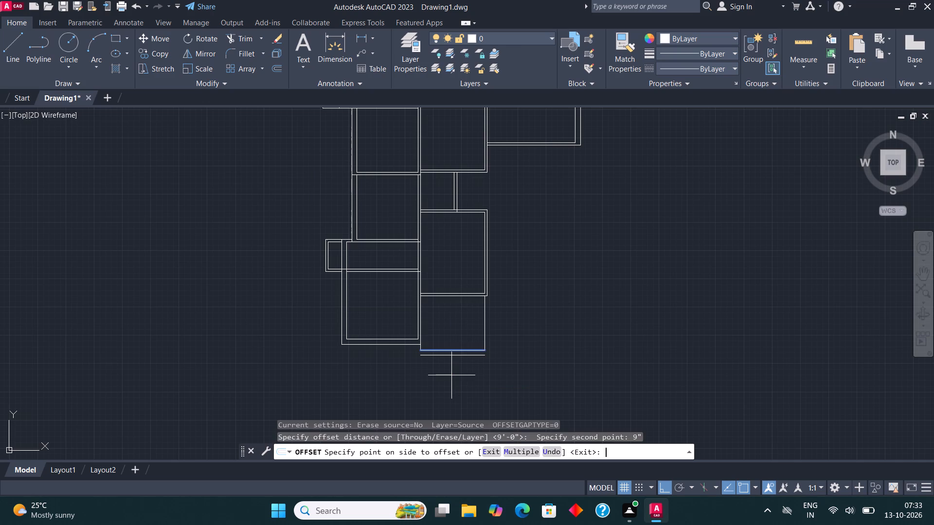
left_click(451, 375)
left_click(452, 376)
middle_click_drag(478, 307, 428, 306)
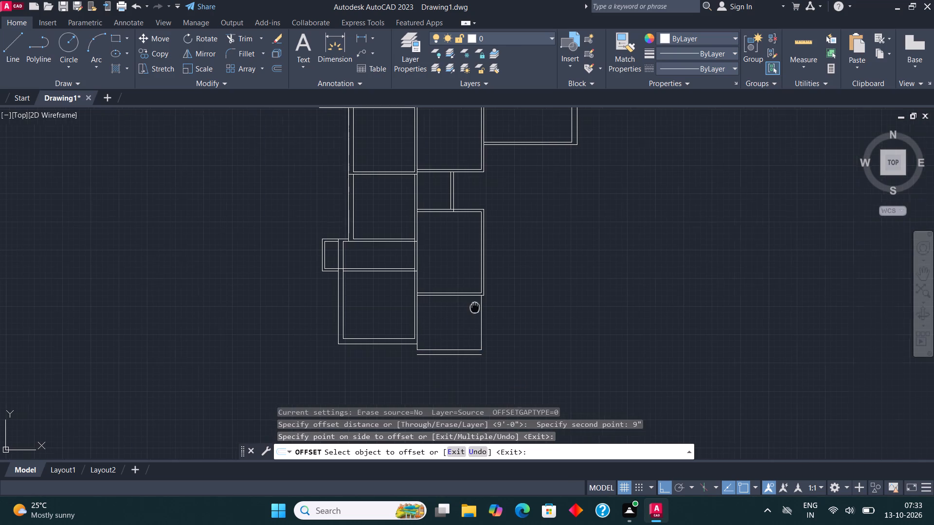
middle_click_drag(428, 306, 302, 315)
scroll(317, 308, "up", 2)
middle_click_drag(324, 306, 368, 260)
key("Escape")
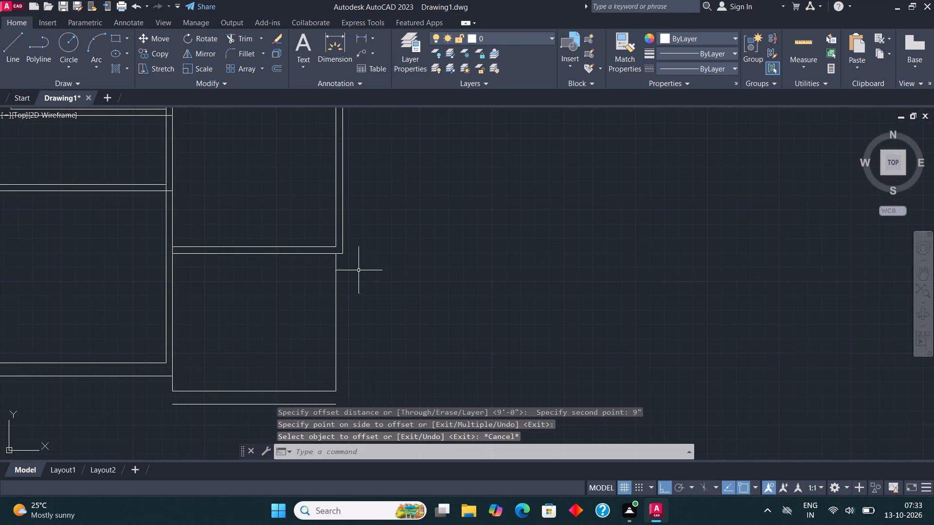
Offset the right and left lines of the lowest room 4.5" outward.
scroll(359, 274, "down", 1)
left_click(358, 326)
left_click(339, 304)
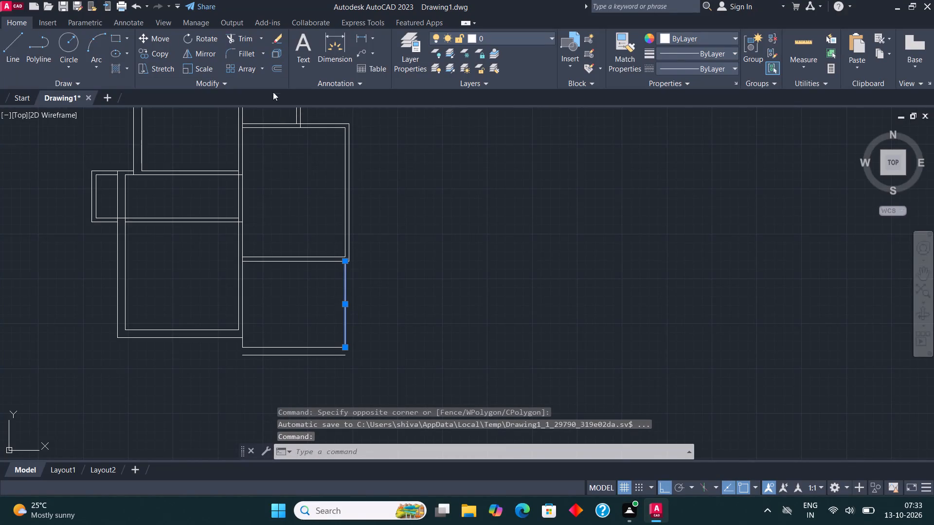
left_click(274, 68)
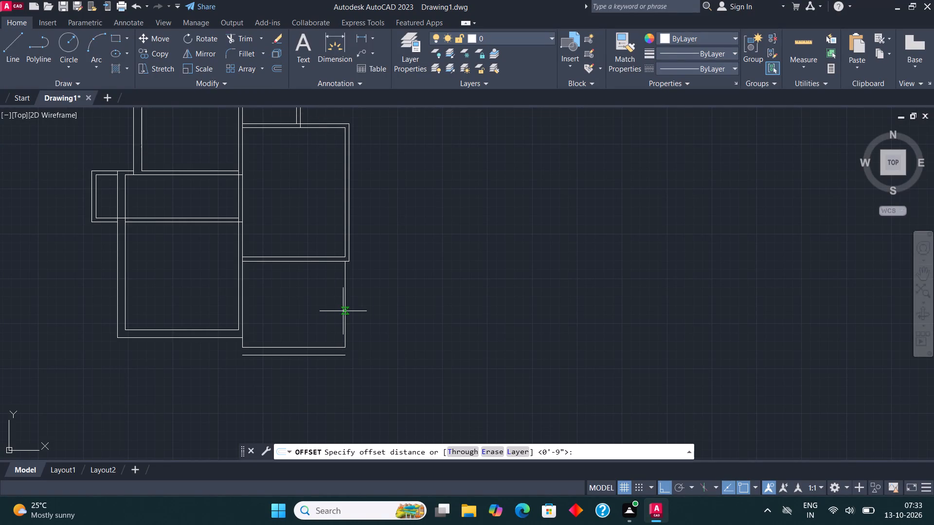
left_click(343, 311)
type("4.5")
key("shift+quotedbl")
key("Return")
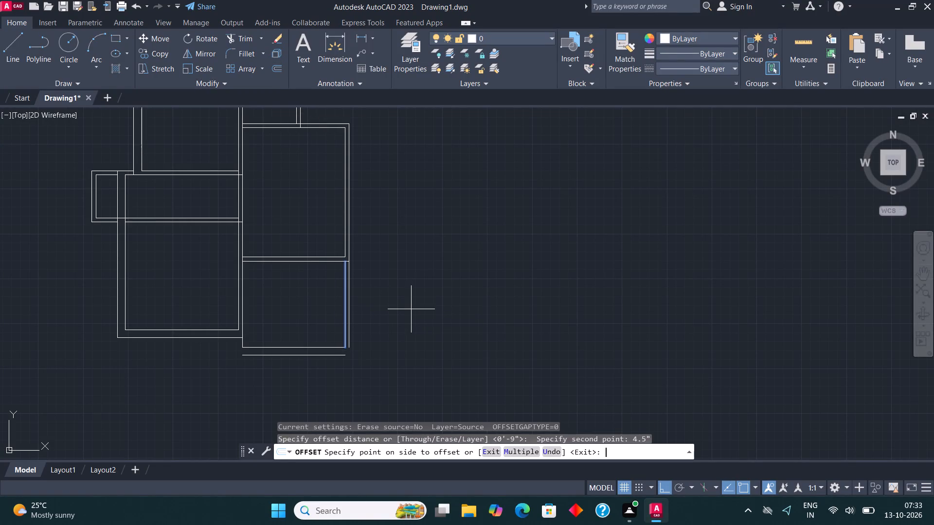
left_click(419, 320)
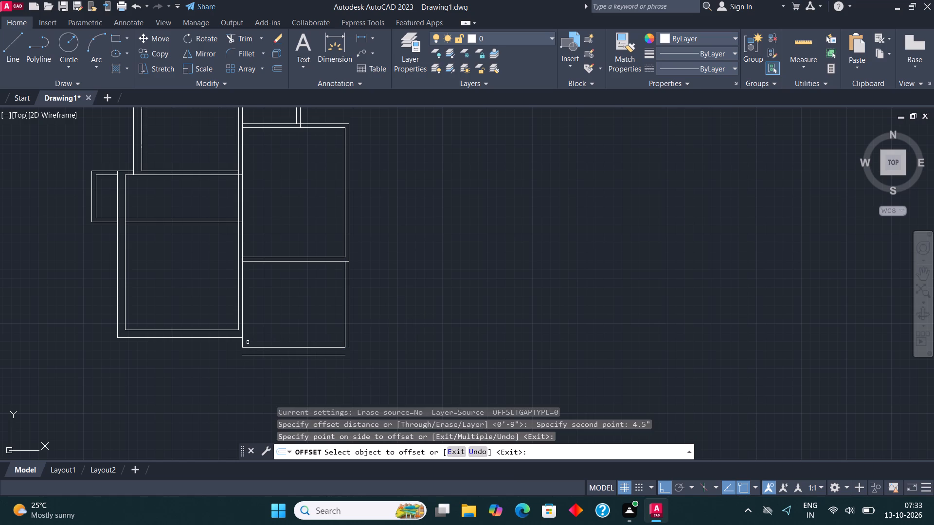
left_click(241, 344)
left_click(225, 342)
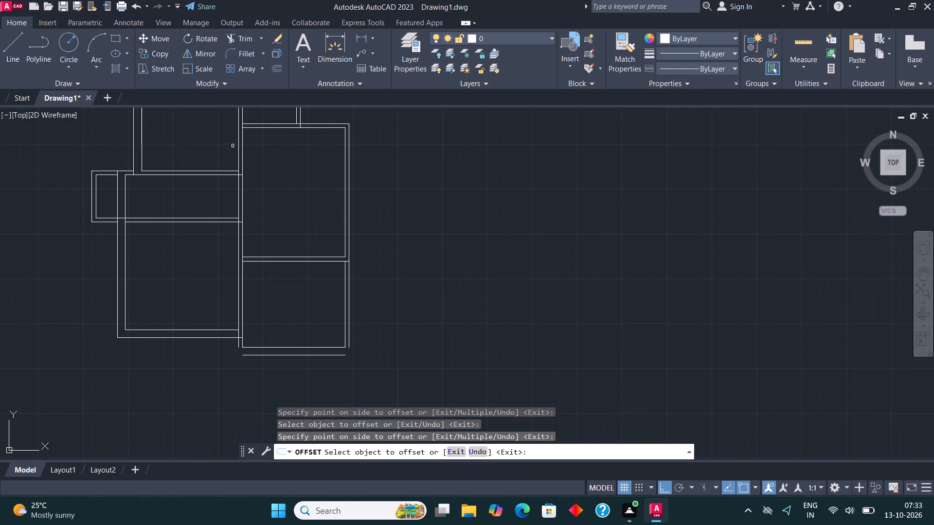
Fillet the lowest room's outer wall lines to close its lower right and lower left corners.
left_click(247, 56)
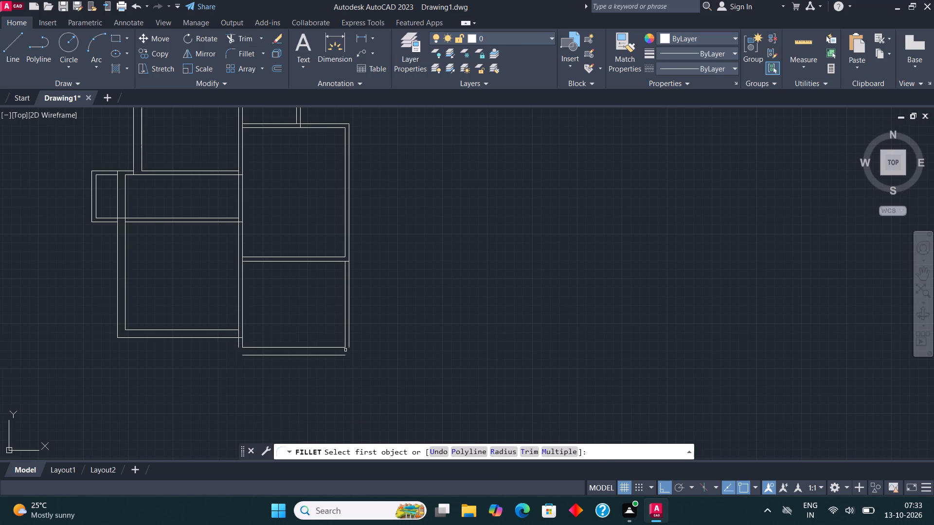
left_click(340, 355)
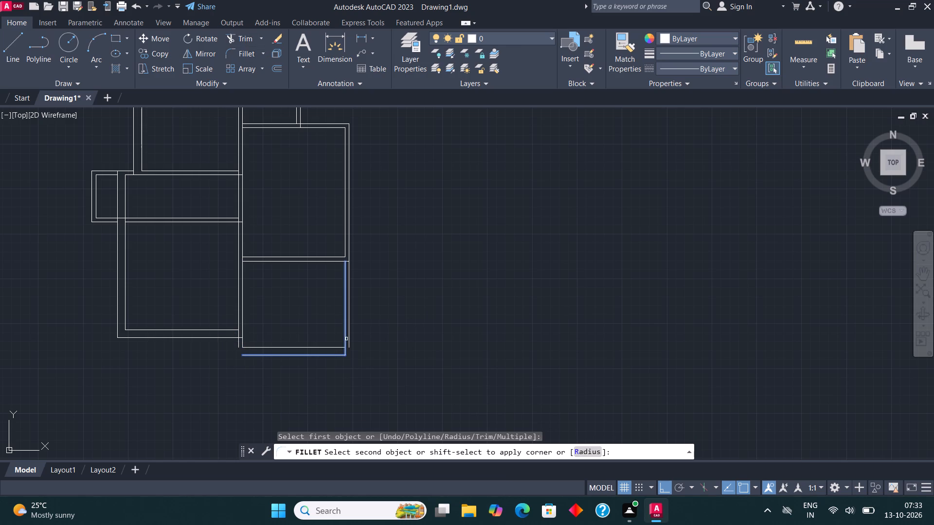
left_click(349, 337)
left_click(243, 54)
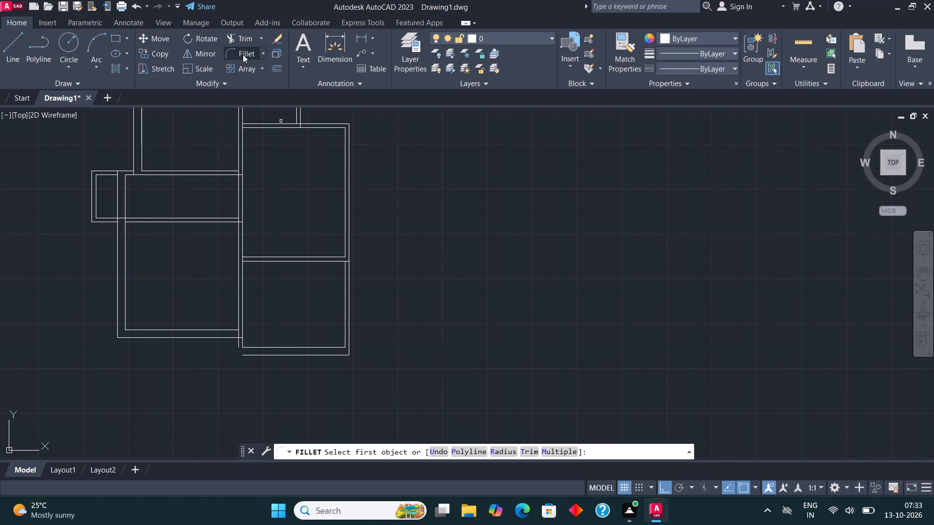
left_click(239, 343)
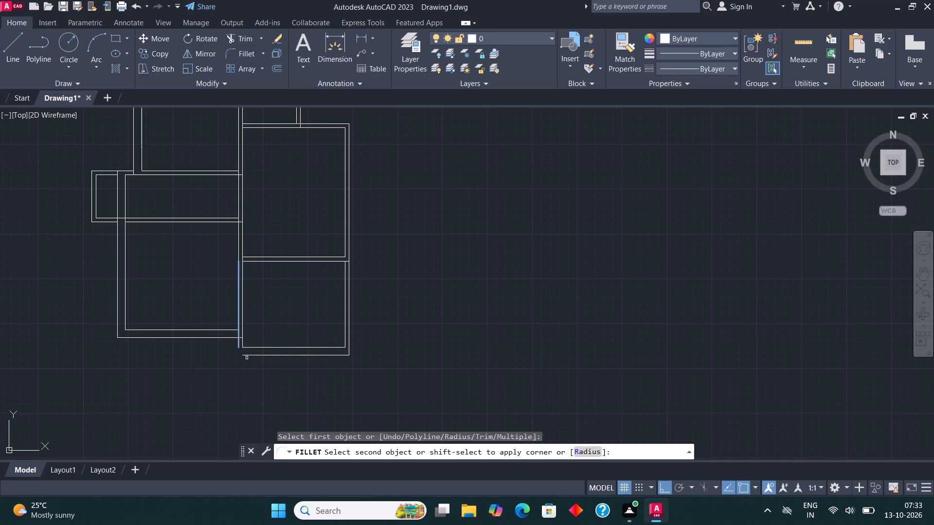
left_click(247, 353)
left_click(250, 354)
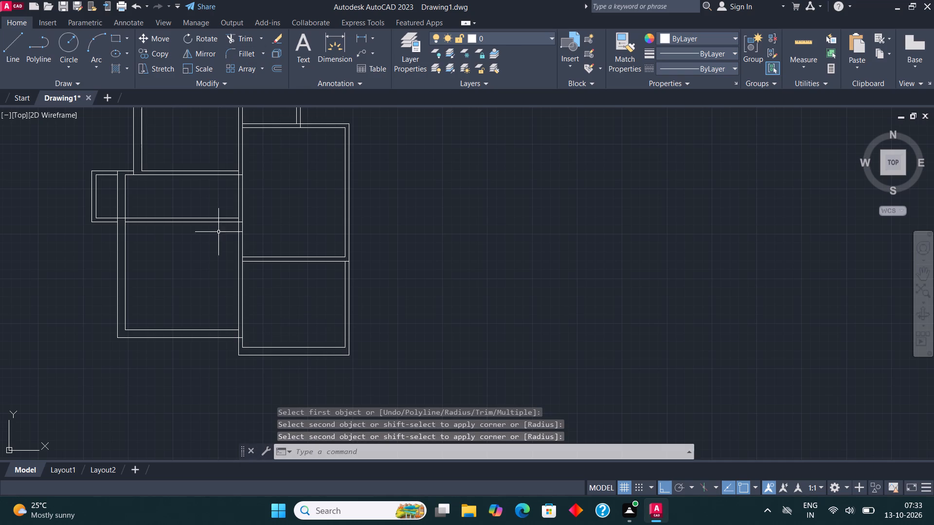
Trim the neighbouring room's bottom wall line where it crosses the lowest room's left wall.
left_click(244, 43)
scroll(235, 350, "up", 2)
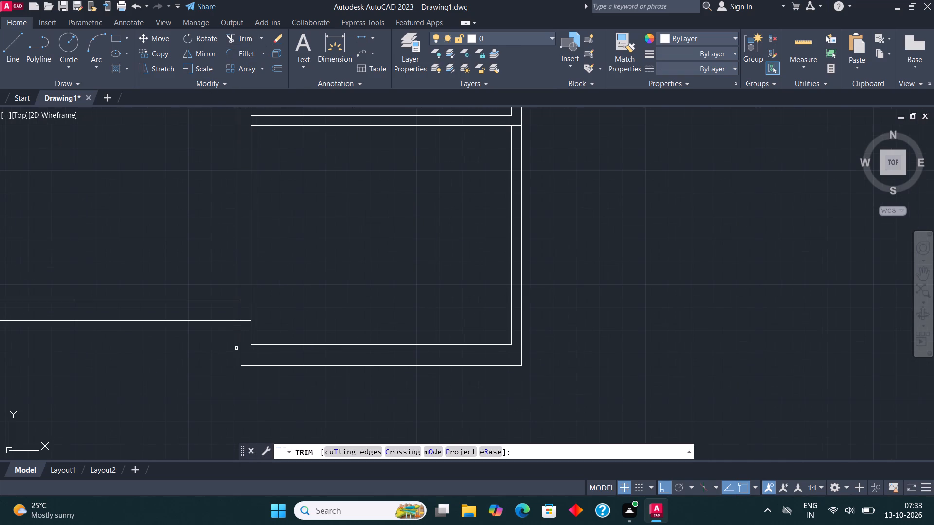
left_click(247, 315)
left_click(247, 334)
scroll(355, 330, "down", 2)
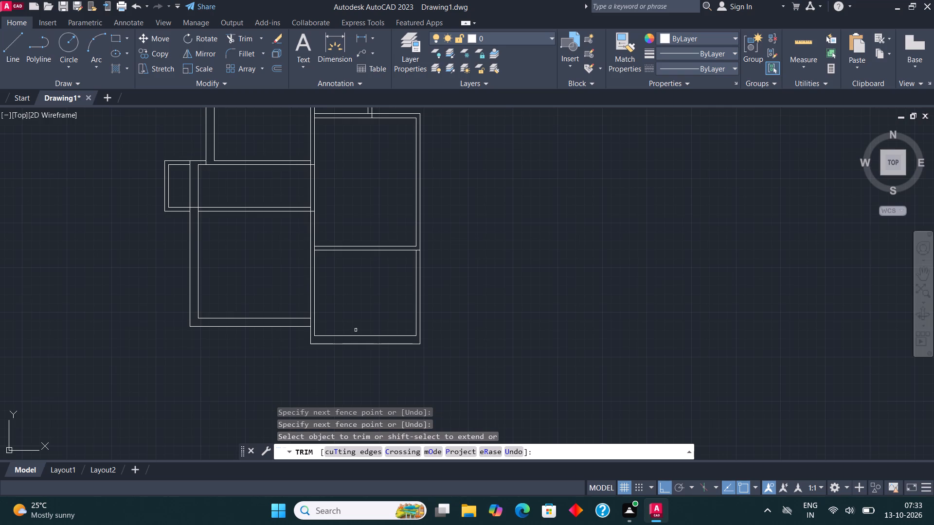
scroll(374, 249, "down", 2)
key("Escape")
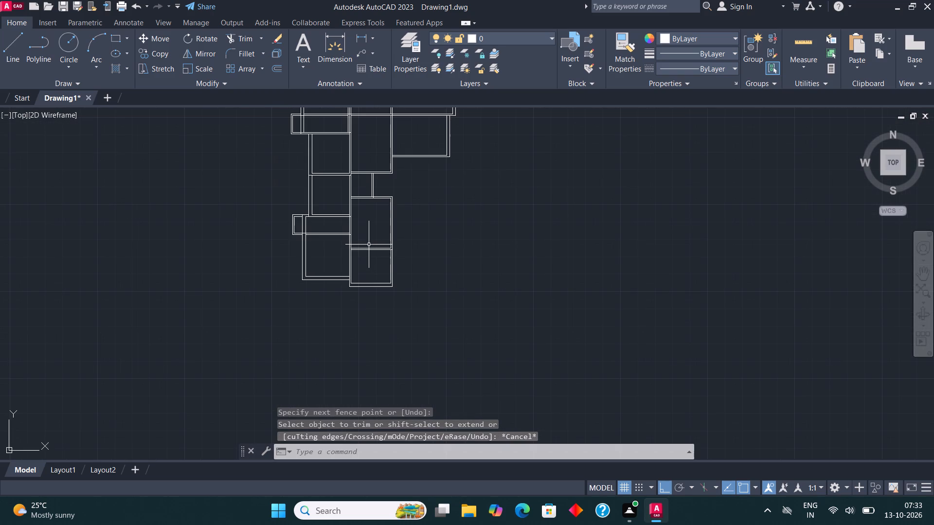
Draw lines from the lower left outer corner of the right column's lower room: 13' down, 5'2" right, and back up to its bottom wall.
middle_click_drag(420, 227, 412, 285)
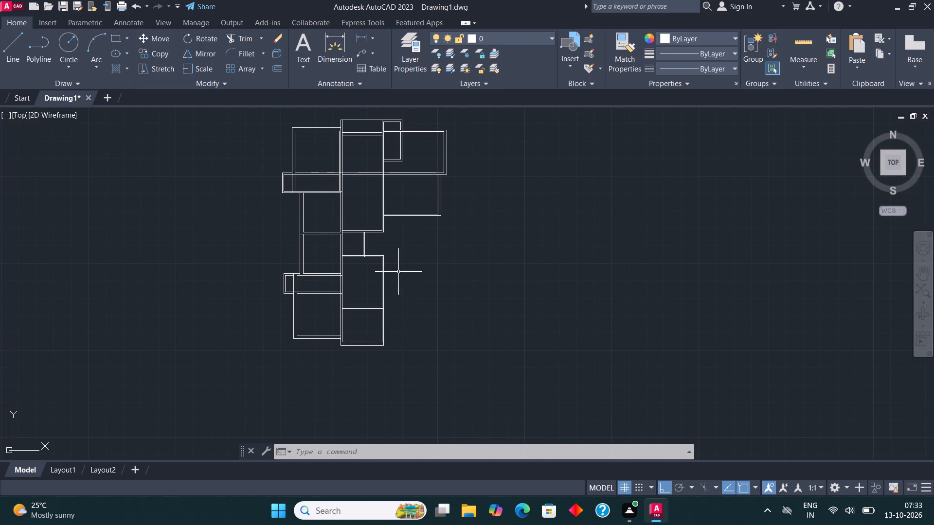
scroll(387, 219, "up", 1)
middle_click_drag(385, 220, 333, 262)
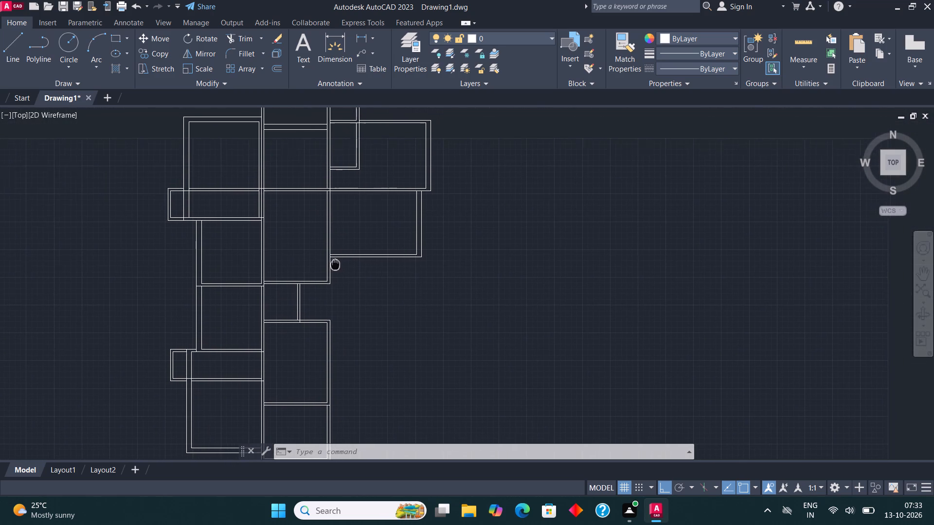
middle_click_drag(333, 262, 333, 261)
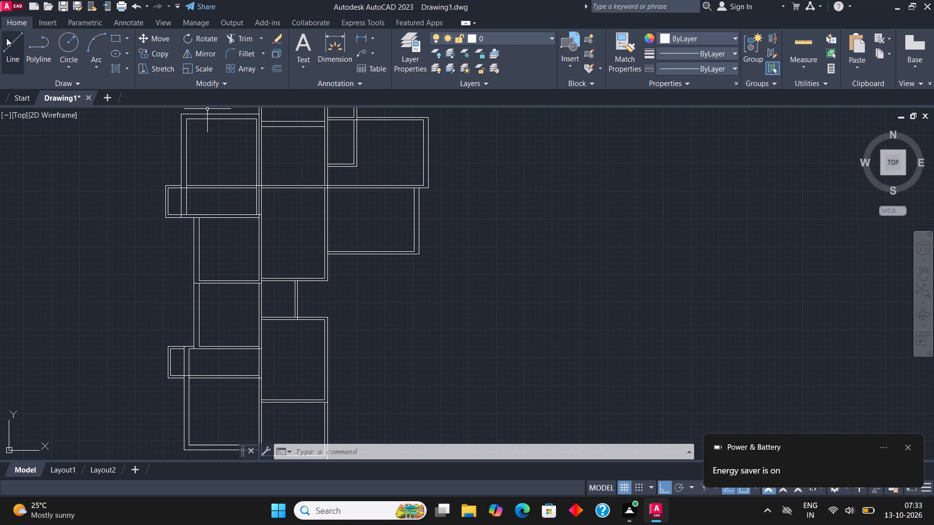
left_click(10, 41)
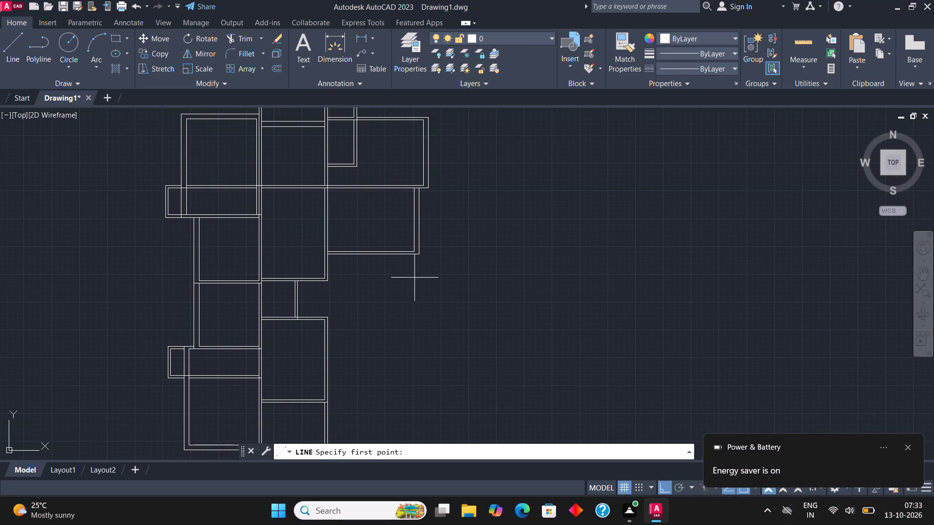
left_click(326, 254)
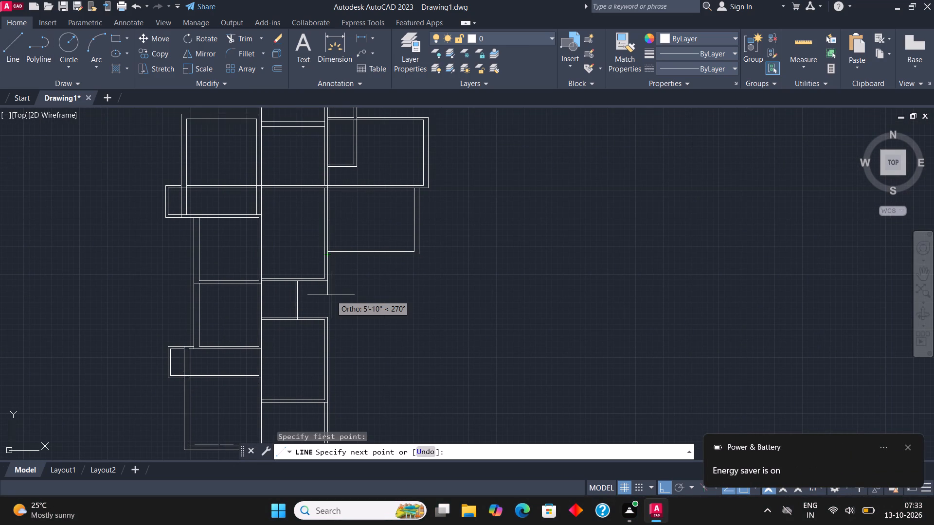
type("13'")
key("Return")
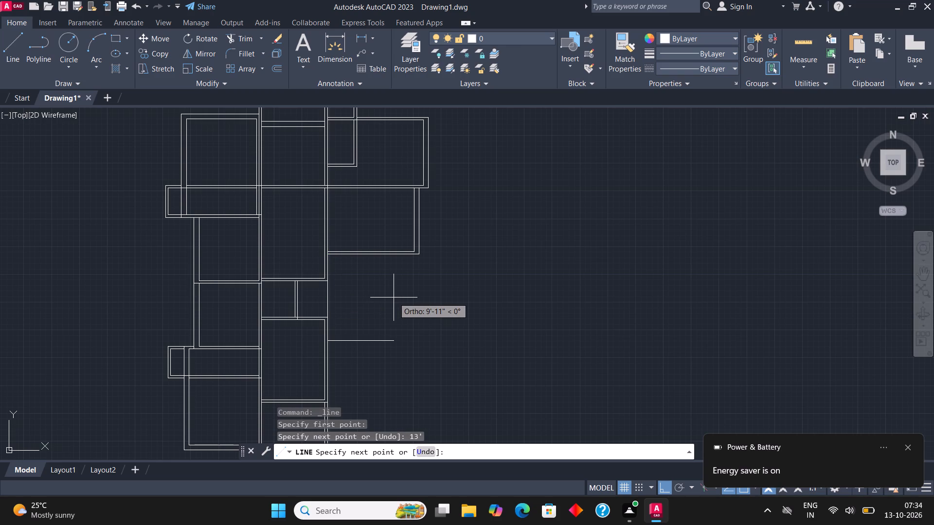
type("5'")
type("2\"")
key("Return")
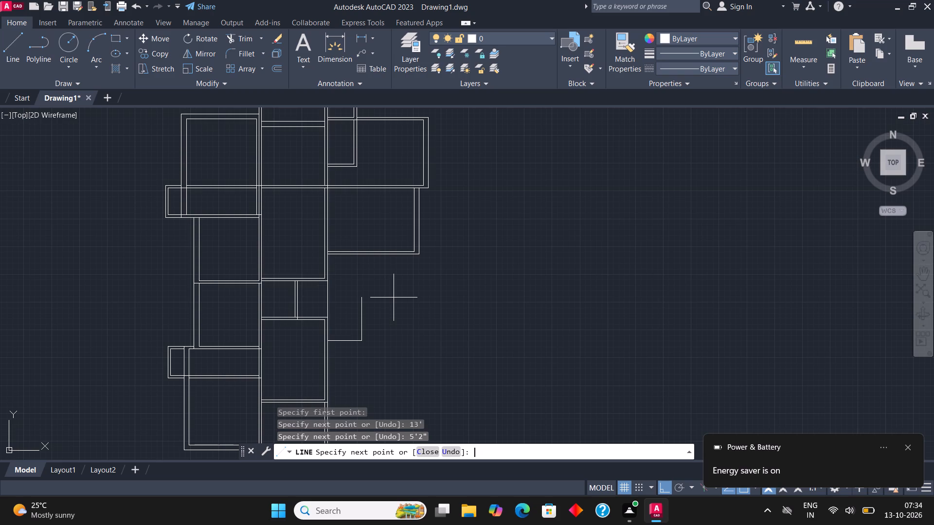
left_click(364, 258)
key("Escape")
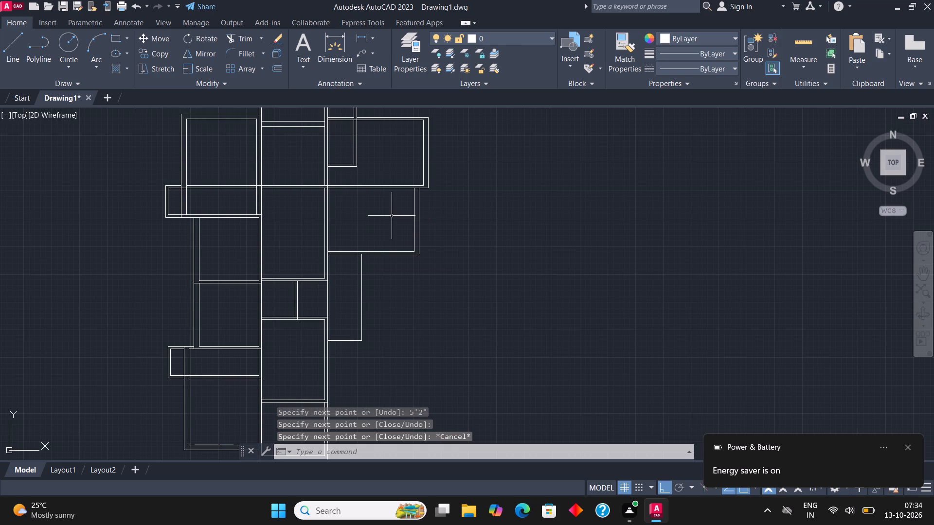
Draw lines from the top of the 13' partition about 11' right, down, and back to the partition's lower end.
scroll(392, 223, "down", 1)
scroll(370, 328, "up", 1)
middle_click_drag(377, 270, 367, 264)
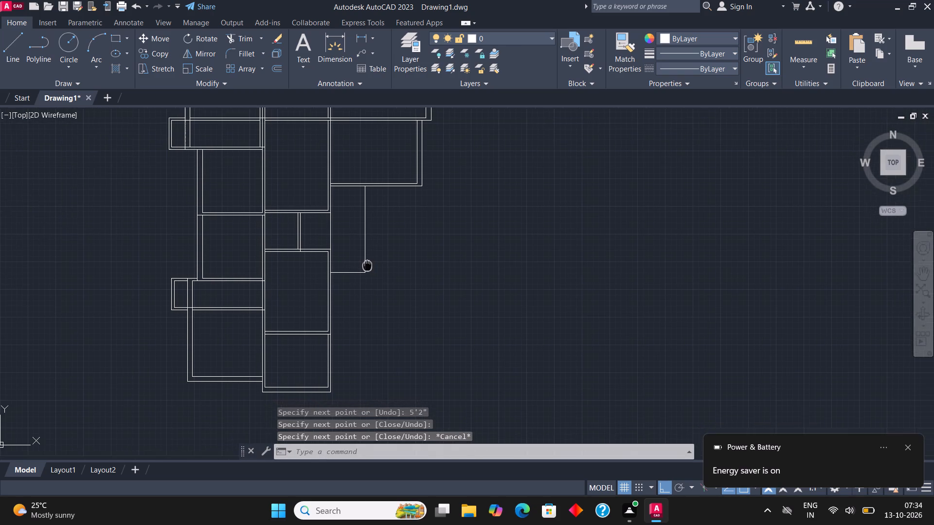
middle_click_drag(367, 264, 396, 283)
scroll(396, 283, "down", 1)
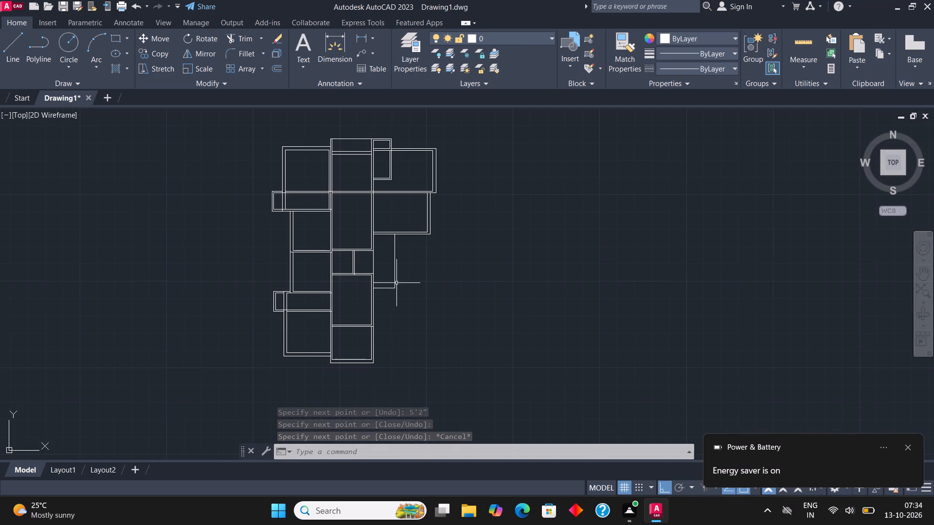
middle_click_drag(393, 265, 378, 269)
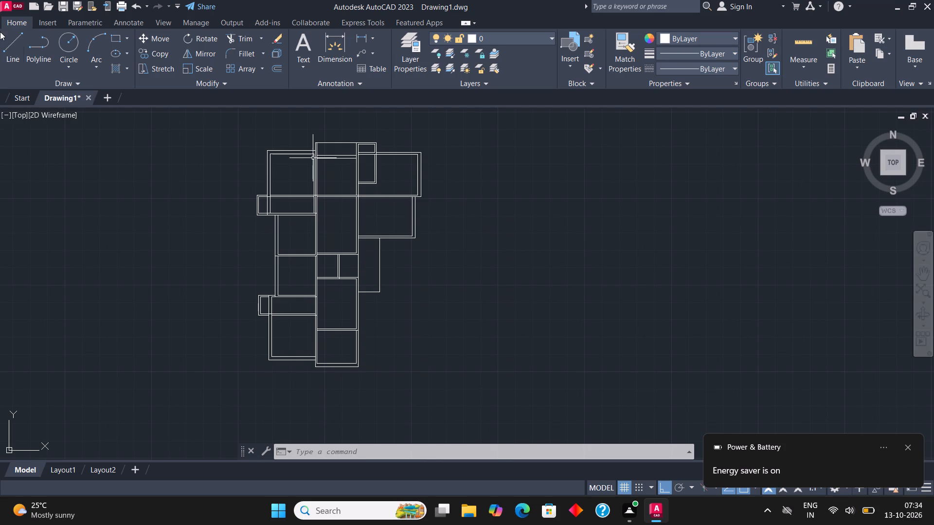
left_click(10, 38)
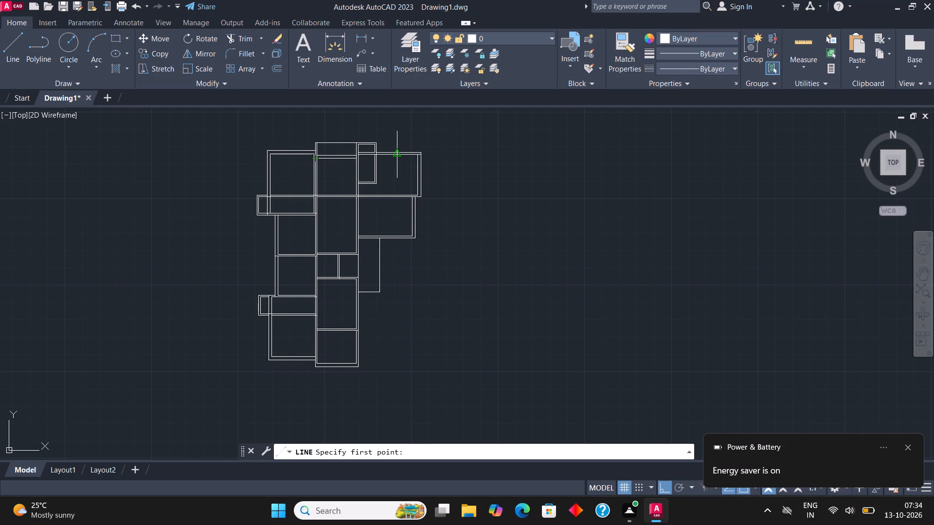
middle_click_drag(488, 178, 485, 189)
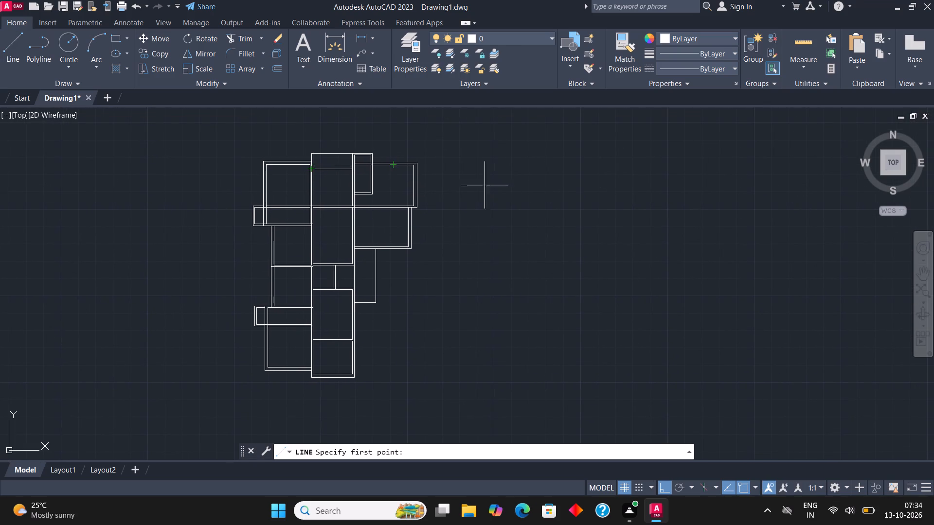
scroll(359, 266, "up", 2)
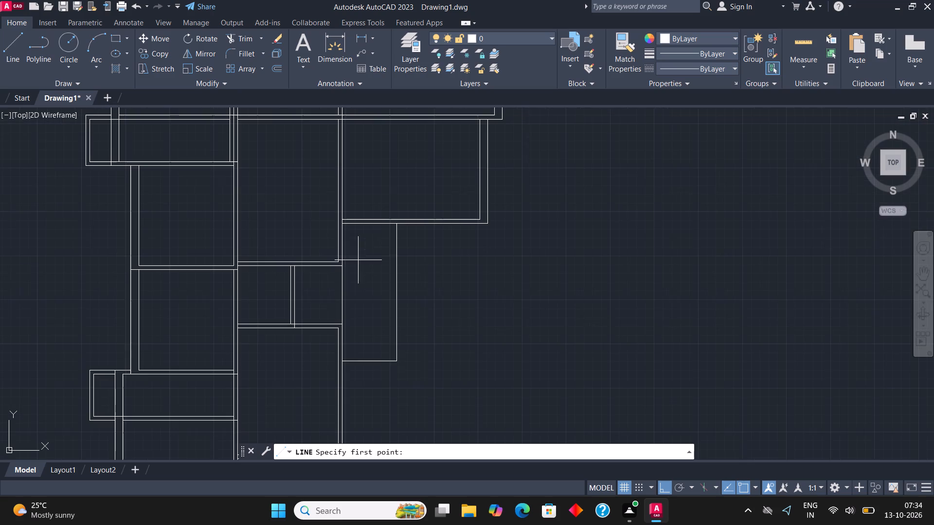
left_click(393, 225)
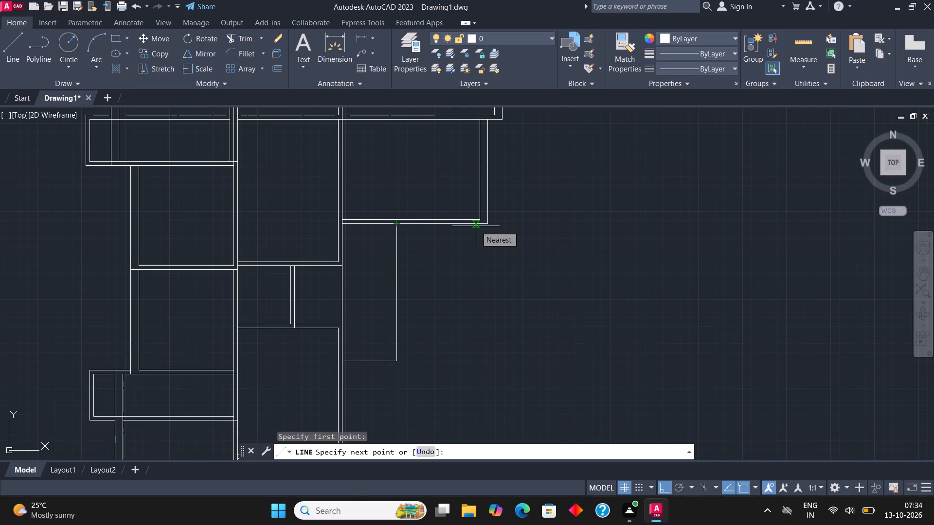
left_click(513, 228)
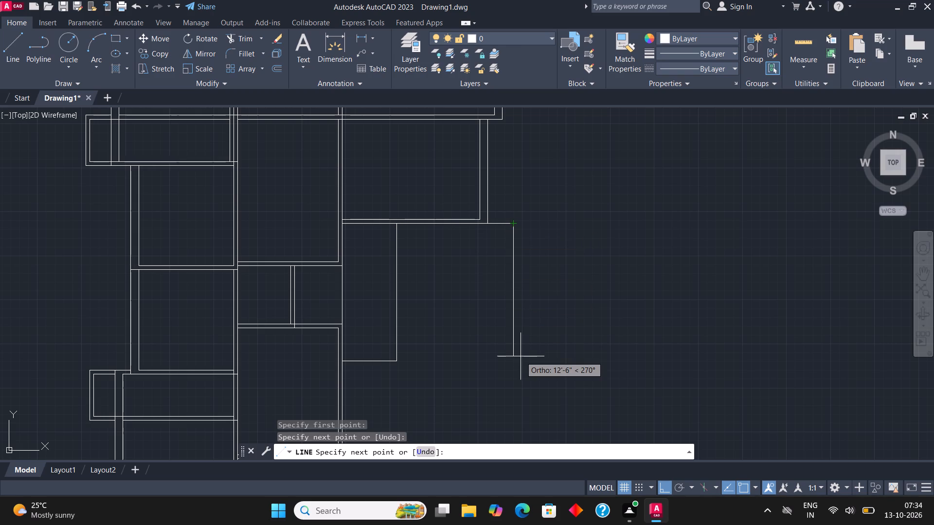
left_click(461, 359)
left_click(401, 361)
key("Escape")
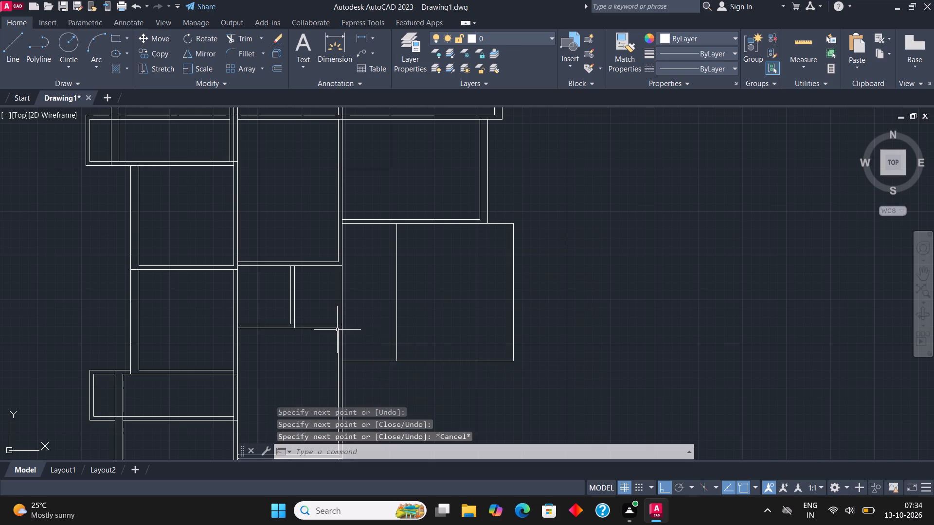
Offset the two bottom lines of the new right column room 4.5" downward.
scroll(337, 330, "down", 1)
middle_click_drag(461, 355, 439, 338)
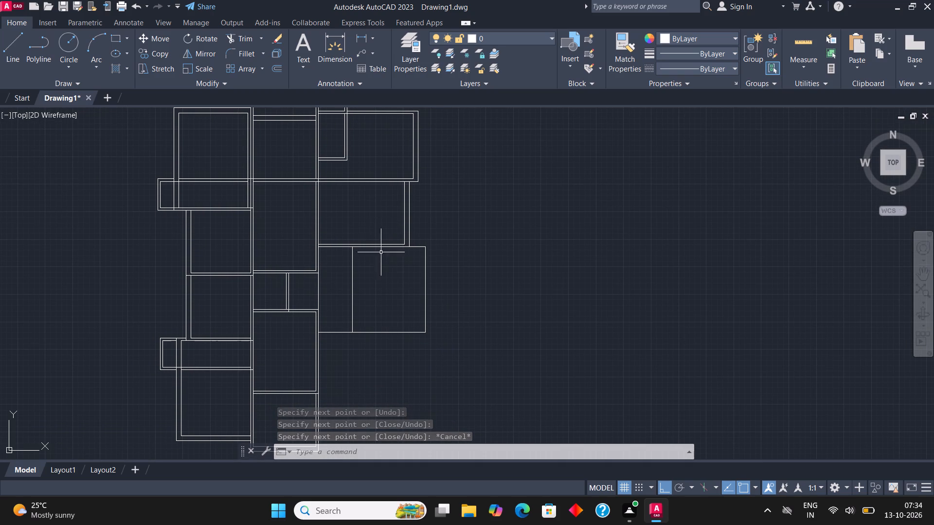
scroll(394, 275, "up", 1)
left_click_drag(449, 384, 443, 376)
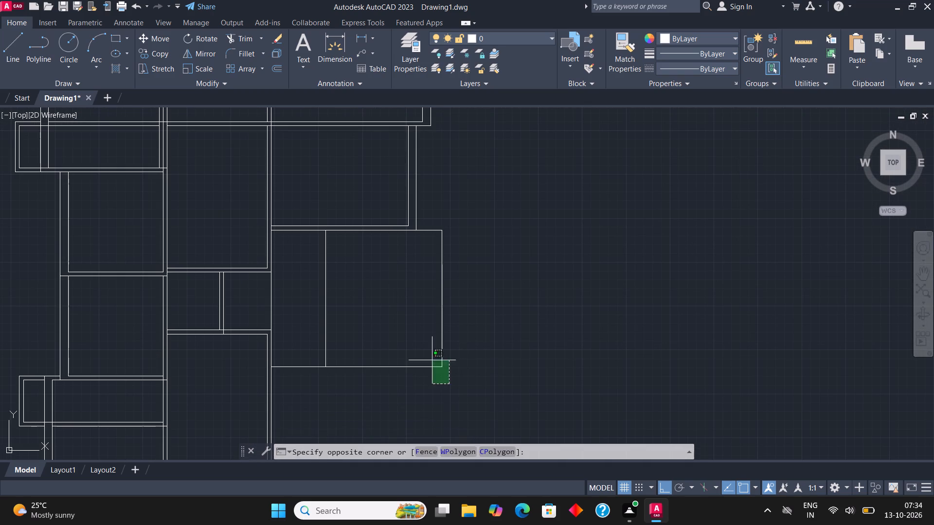
left_click(379, 295)
left_click(427, 228)
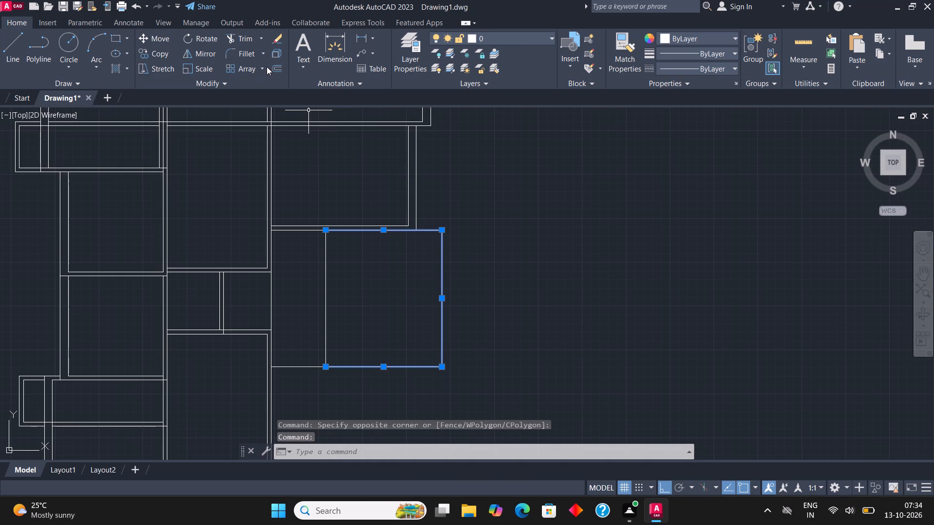
left_click(273, 70)
scroll(412, 189, "down", 1)
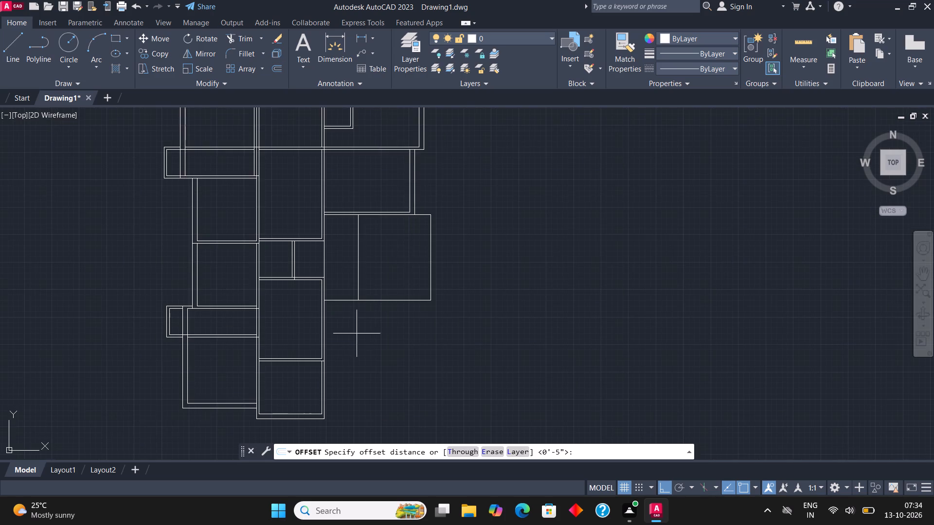
scroll(357, 333, "up", 1)
left_click(389, 281)
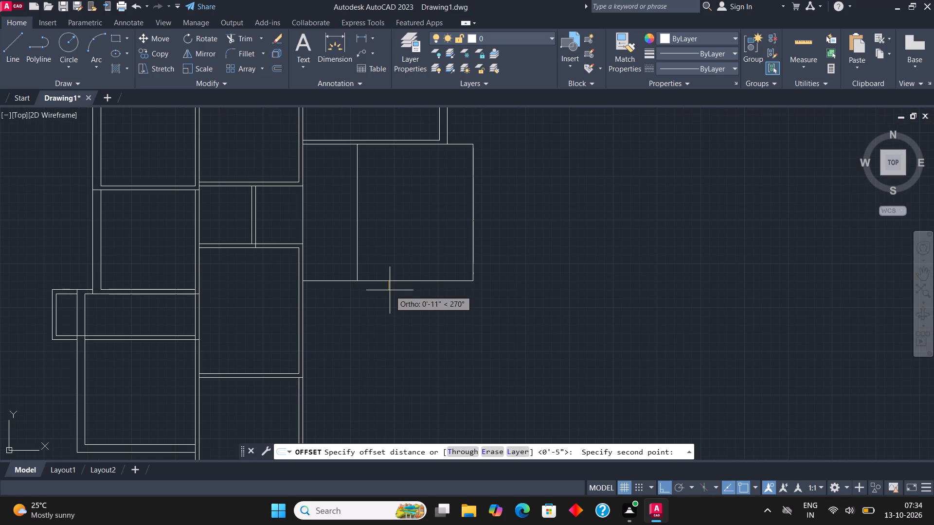
type("4.5")
key("shift+quotedbl")
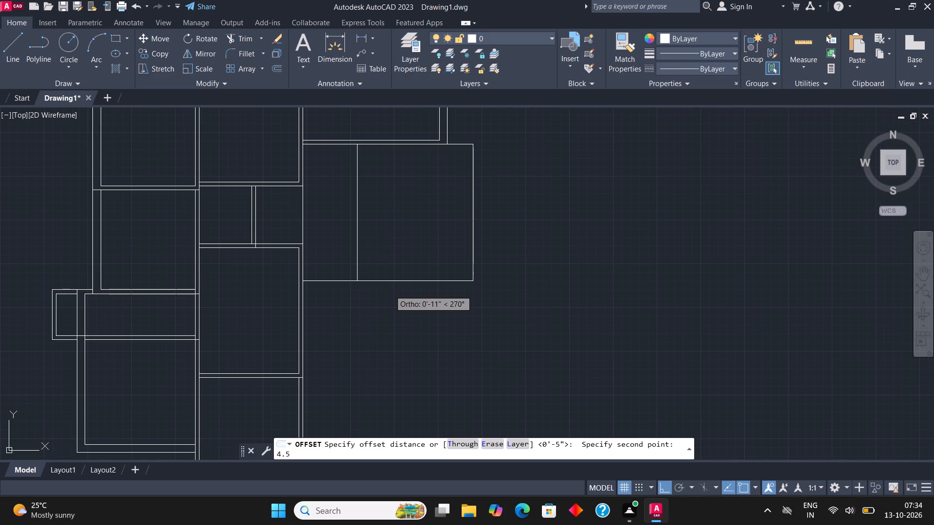
key("Return")
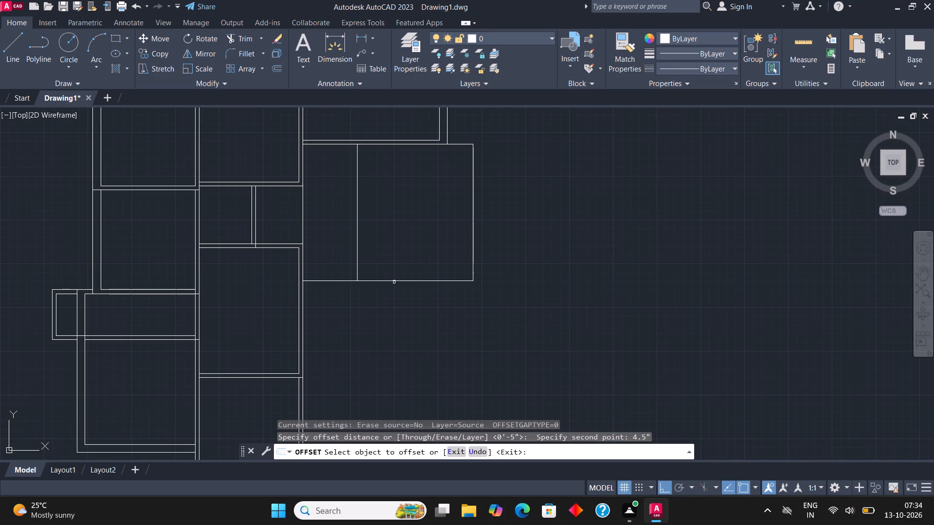
left_click(394, 282)
left_click(400, 340)
left_click(334, 280)
left_click(334, 290)
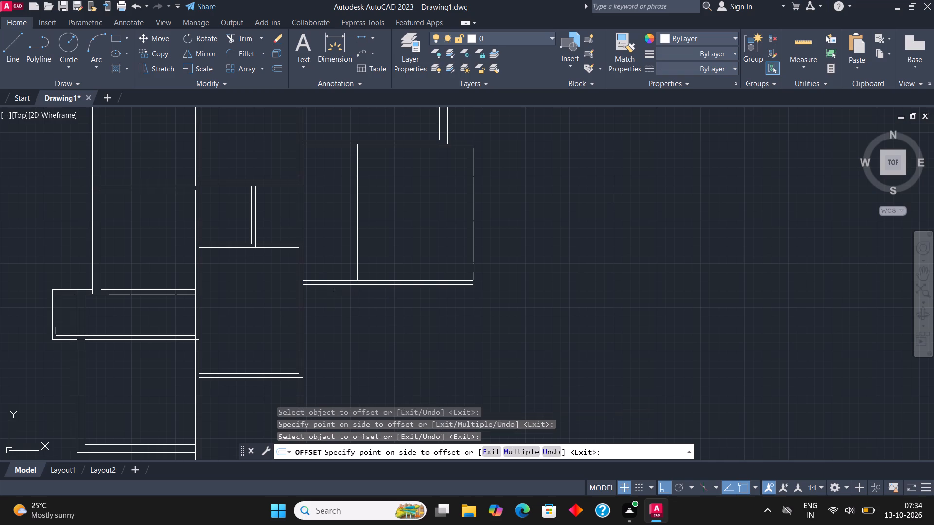
Offset the new room's right and top lines 4.5" outward.
left_click(471, 228)
left_click(480, 229)
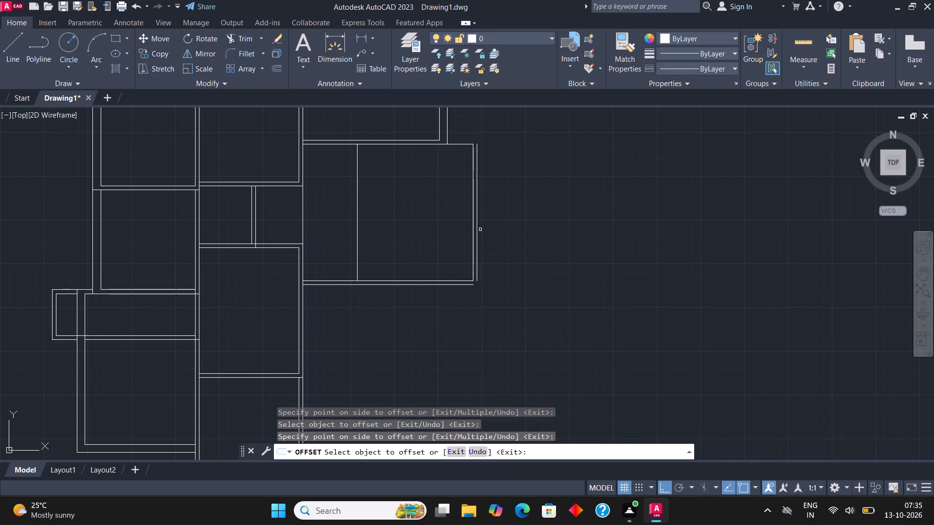
left_click(462, 145)
left_click(466, 116)
key("Escape")
Fillet the new room's outer wall lines to close its upper right and lower right corners.
left_click(241, 51)
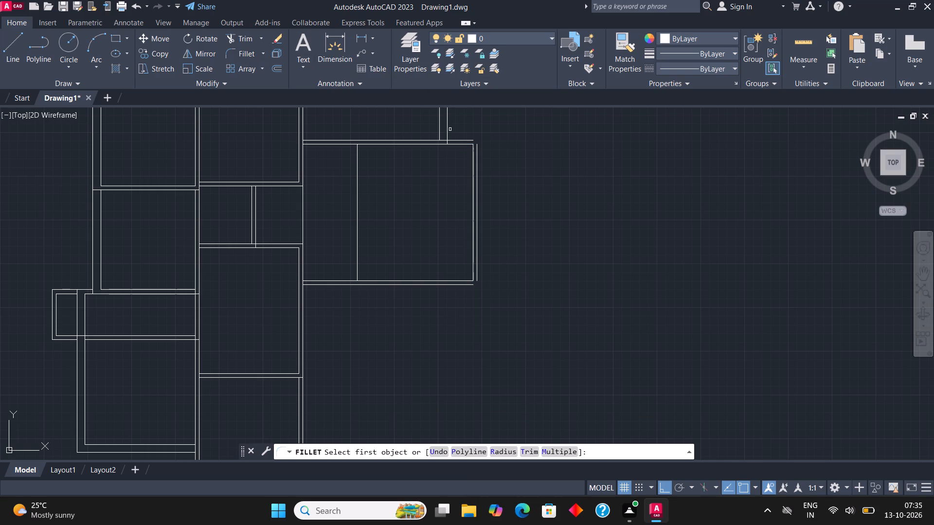
left_click(464, 139)
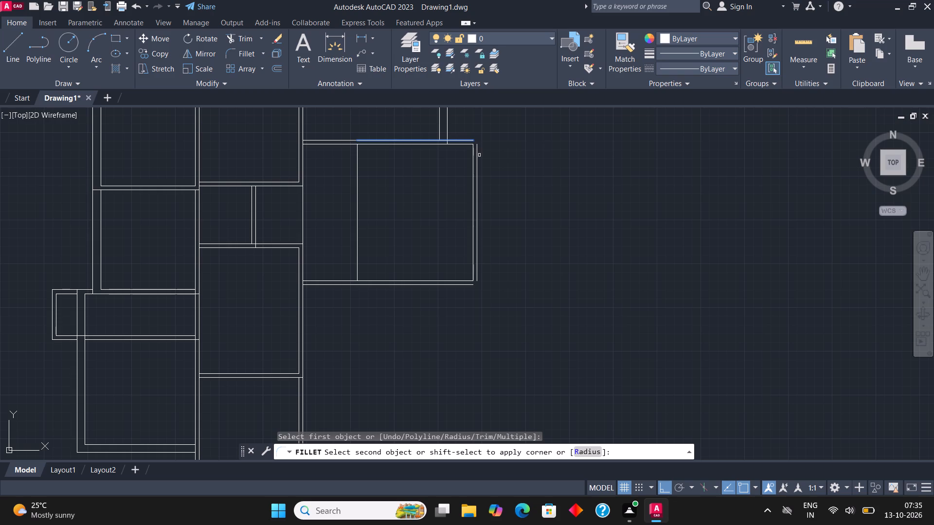
left_click(477, 150)
left_click(244, 53)
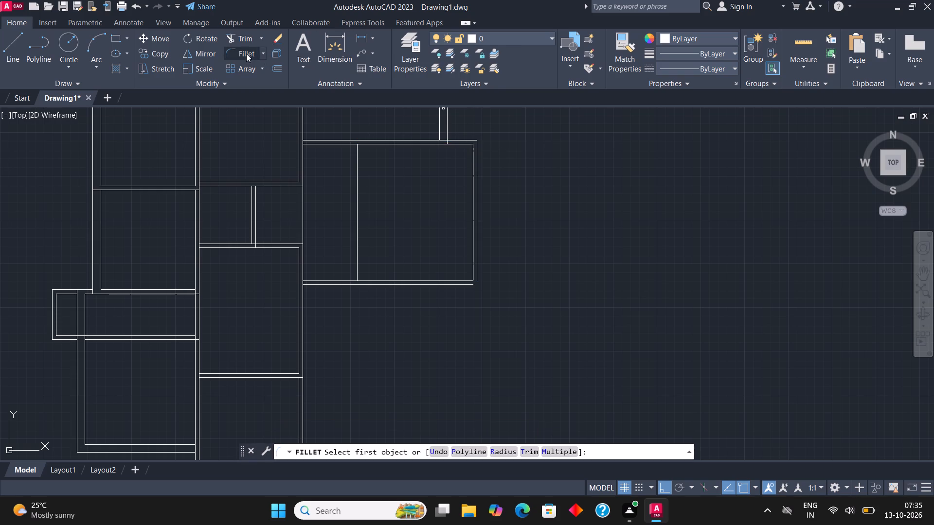
left_click(477, 269)
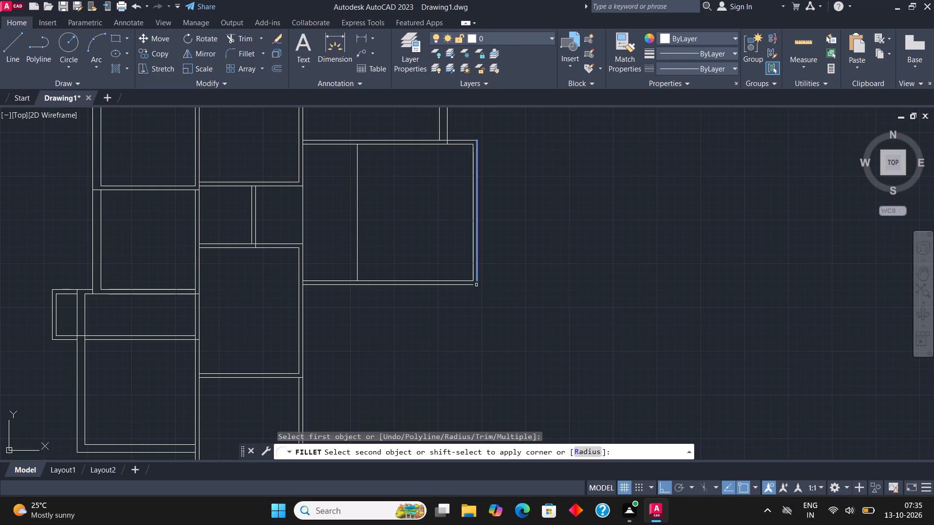
left_click(463, 285)
Draw a line from the new room's upper right inner corner 3'6" left along the wall, and down to the bottom wall.
middle_click_drag(367, 243, 364, 277)
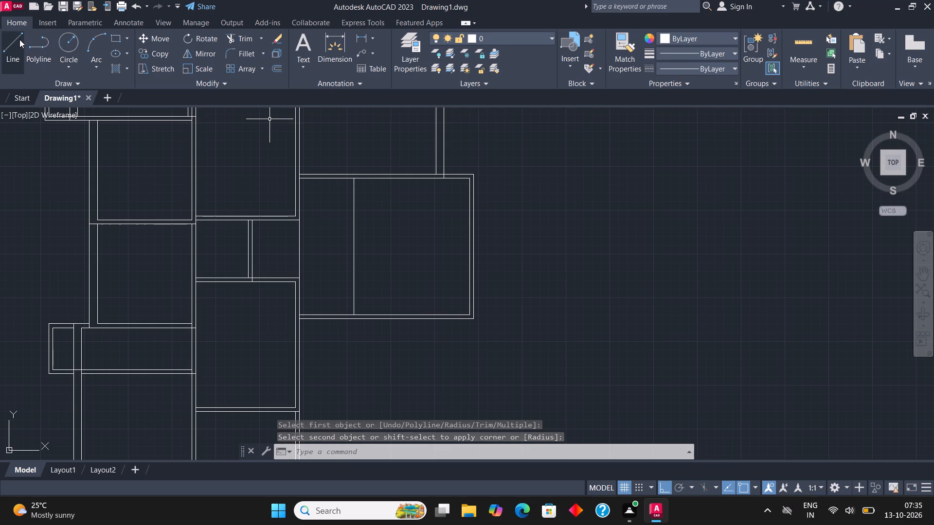
left_click(19, 39)
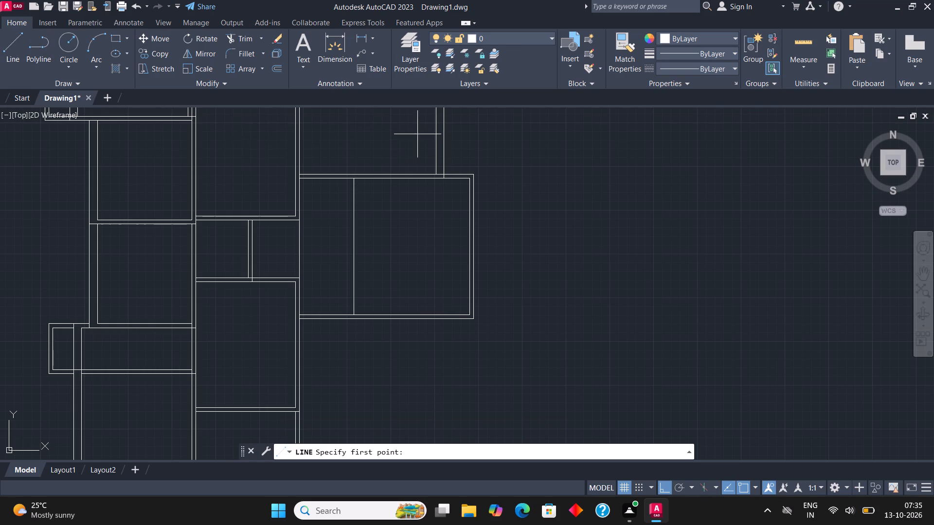
scroll(417, 134, "up", 1)
left_click(500, 204)
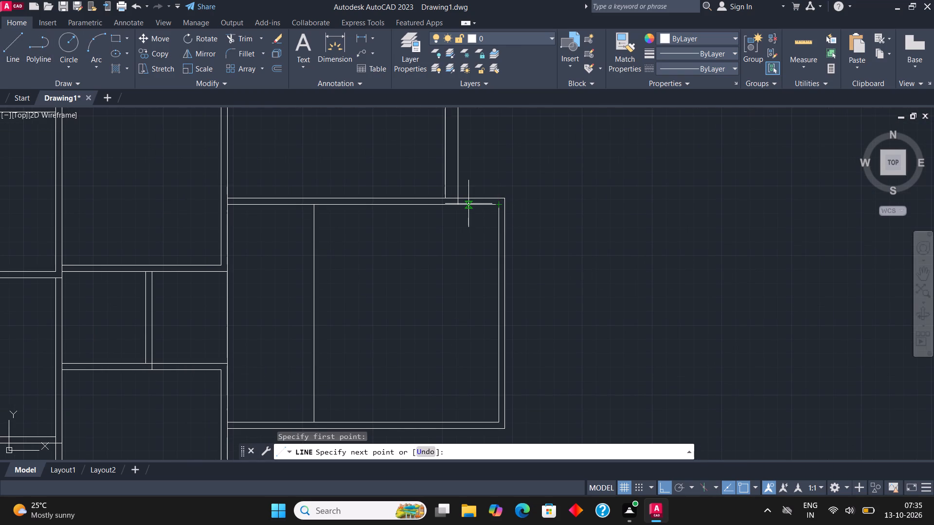
type("3'6\"")
key("Return")
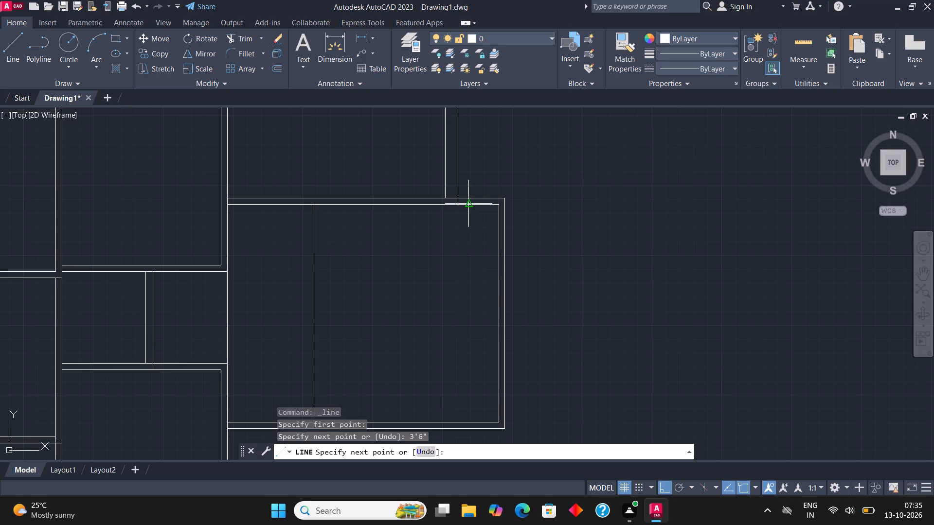
left_click(441, 419)
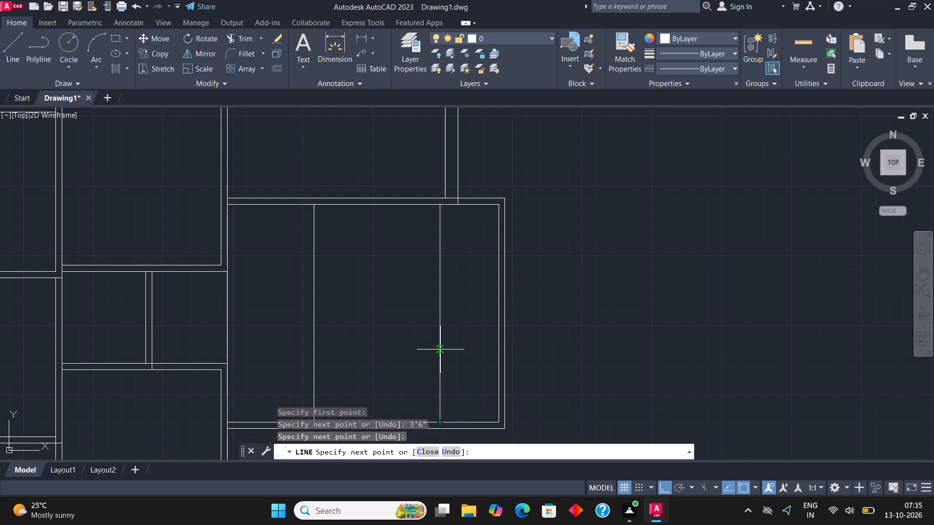
key("Escape")
Draw a line from the top of the room's left partition 3'6" down, and across to the right wall's inner line.
left_click(4, 32)
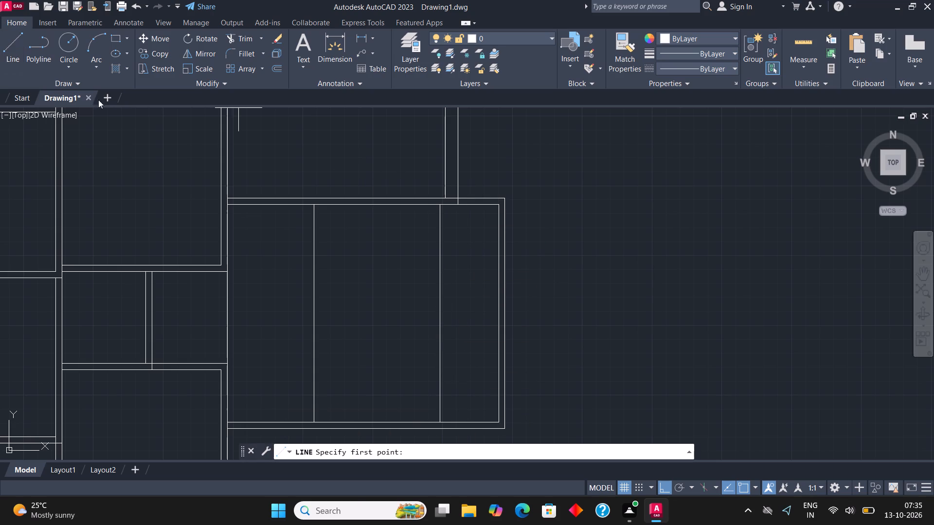
scroll(312, 142, "down", 1)
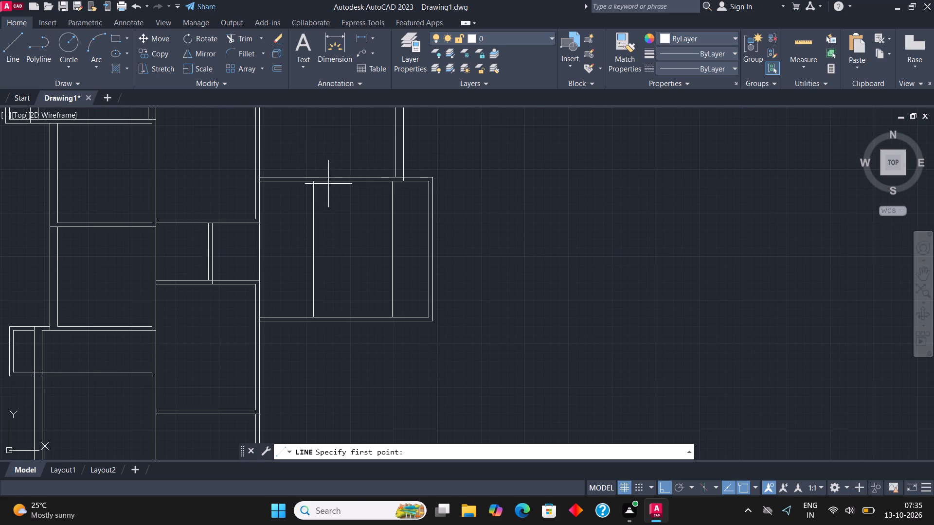
scroll(324, 191, "up", 1)
left_click(305, 175)
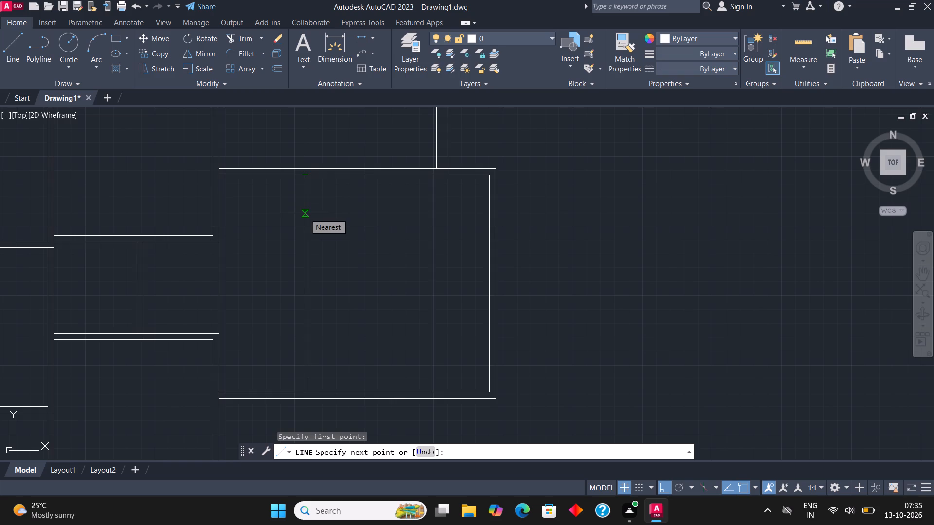
type("3'")
type("6\"")
key("Return")
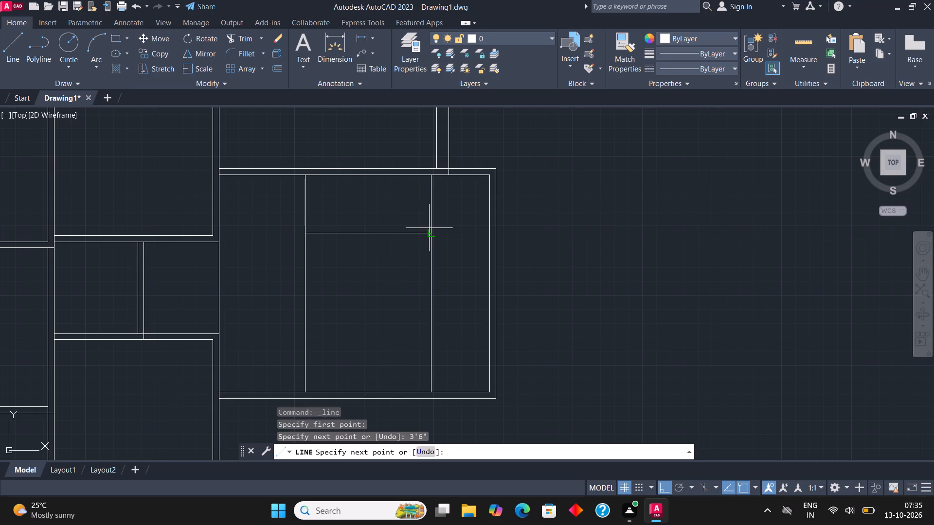
left_click(487, 235)
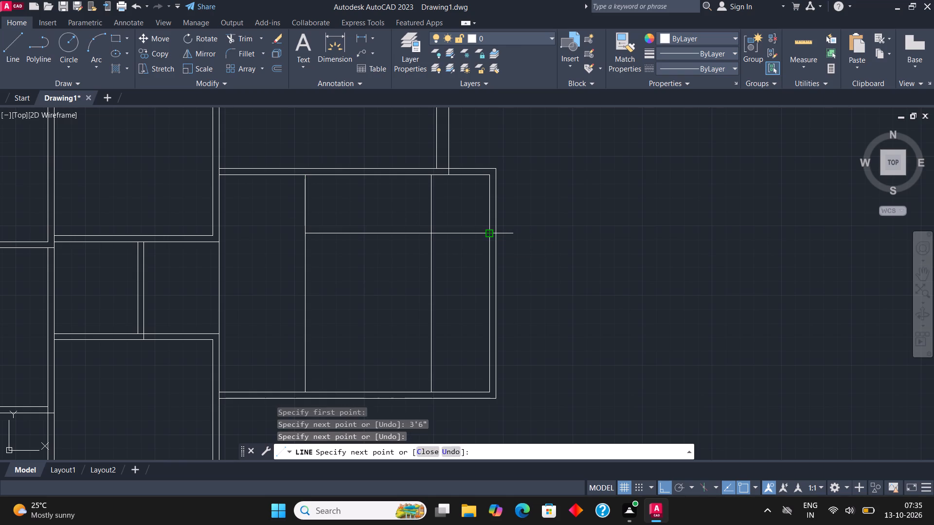
key("Escape")
scroll(427, 173, "down", 2)
scroll(430, 216, "up", 2)
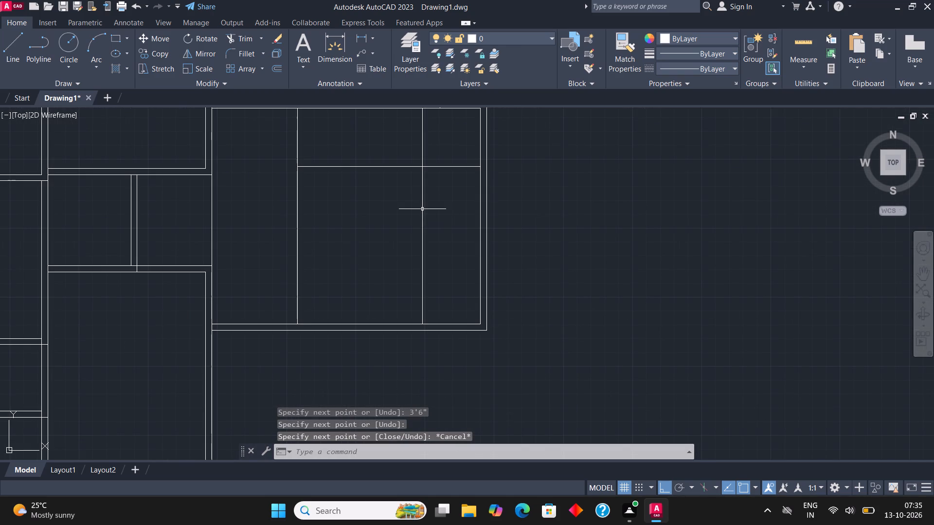
Erase the vertical line between the left partition and the right wall in the new room.
left_click(421, 207)
key("Delete")
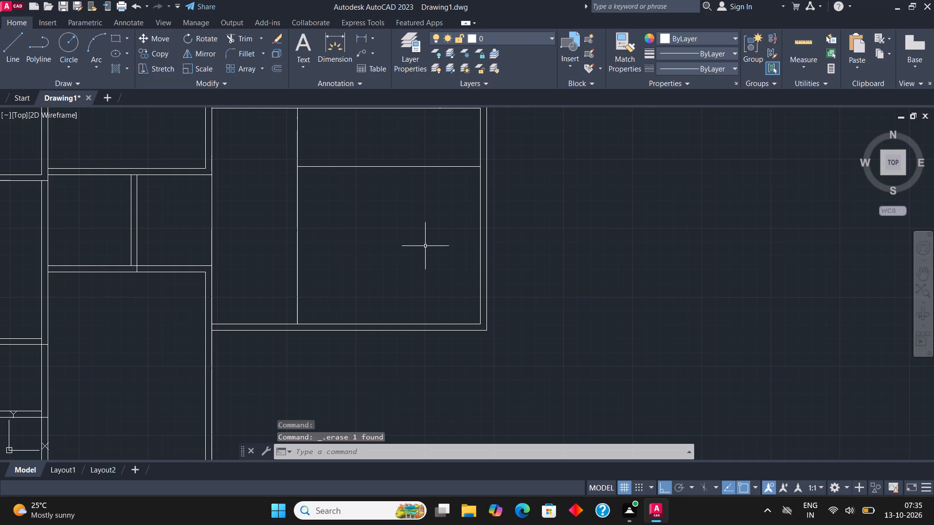
Draw a line from the new room's lower right inner corner 3'6" left along the wall, and up to the top wall's inner line.
left_click(12, 44)
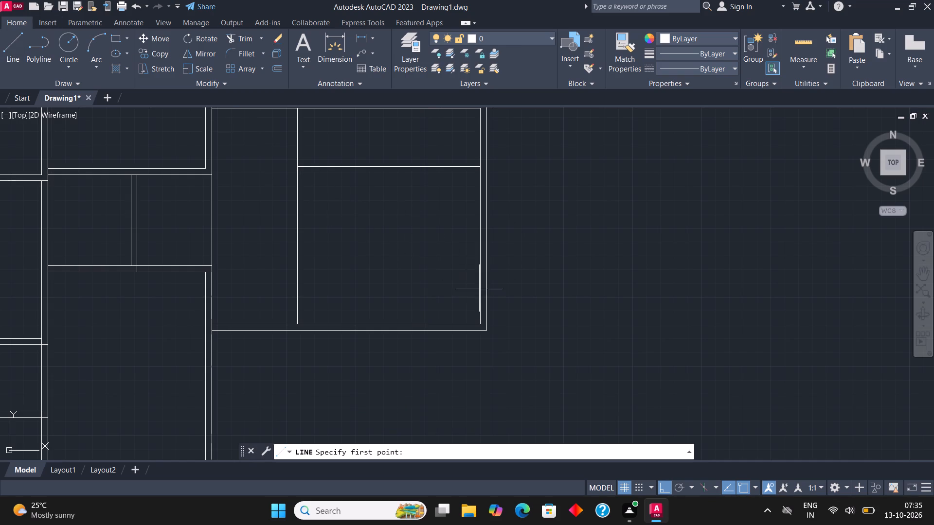
left_click(476, 322)
type("3'6\"")
key("Return")
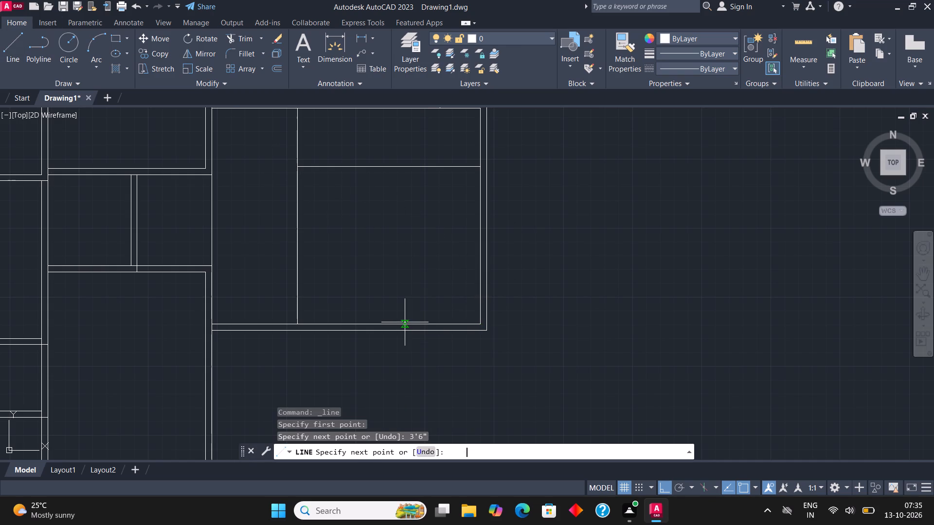
scroll(430, 197, "down", 1)
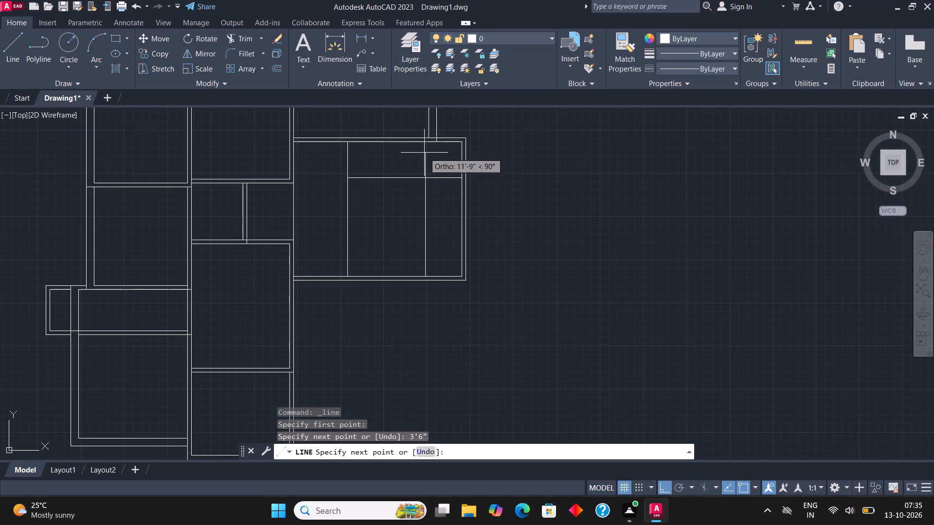
scroll(424, 144, "up", 3)
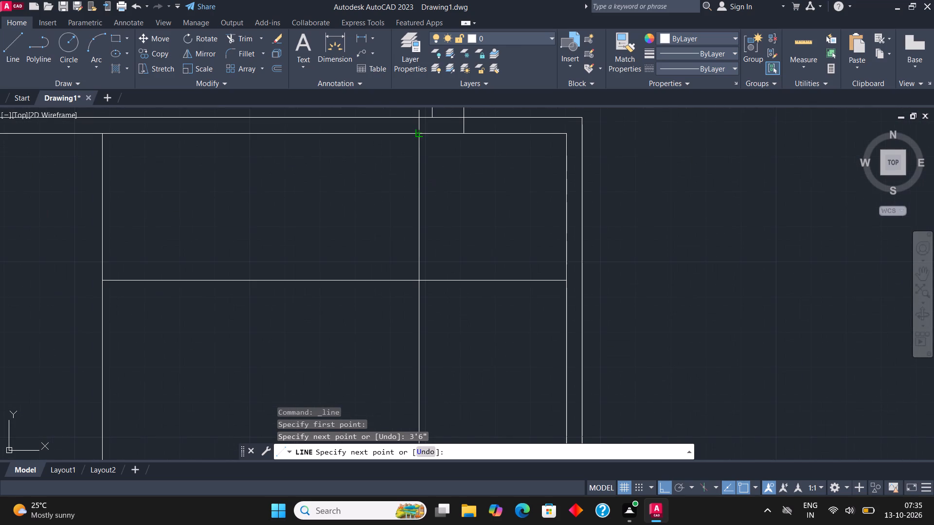
left_click(419, 132)
scroll(419, 140, "down", 4)
key("Escape")
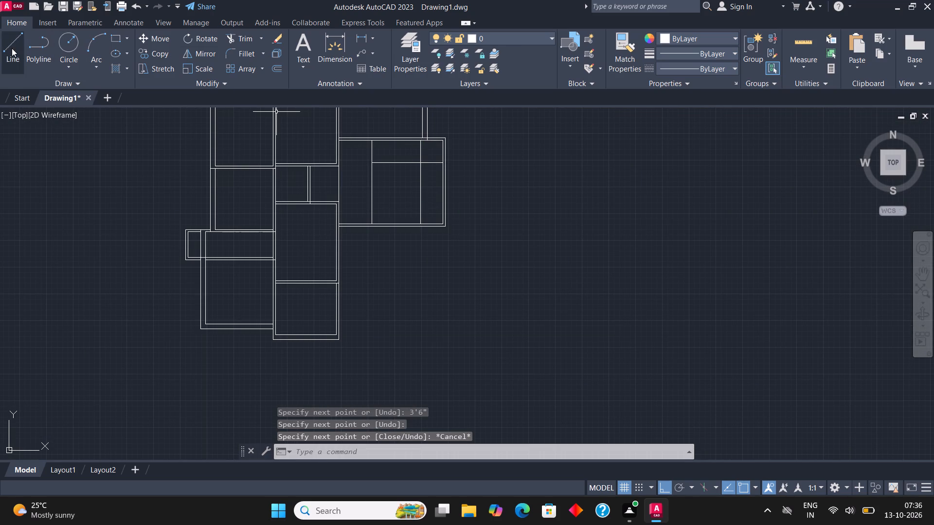
Draw a line from the new room's lower right inner corner 3'6" up the wall, and left across to the left partition.
left_click(12, 48)
scroll(374, 150, "up", 2)
scroll(548, 332, "up", 1)
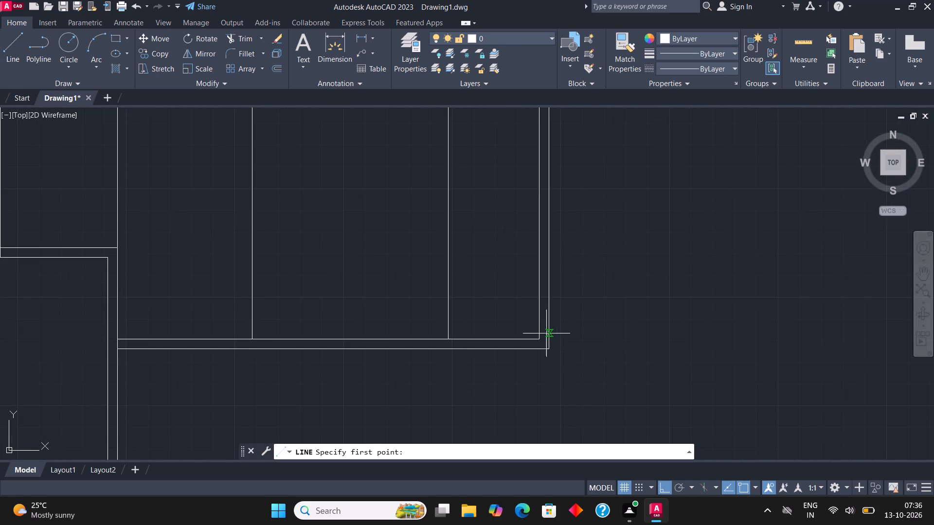
left_click(541, 337)
type("3'6\"")
key("Return")
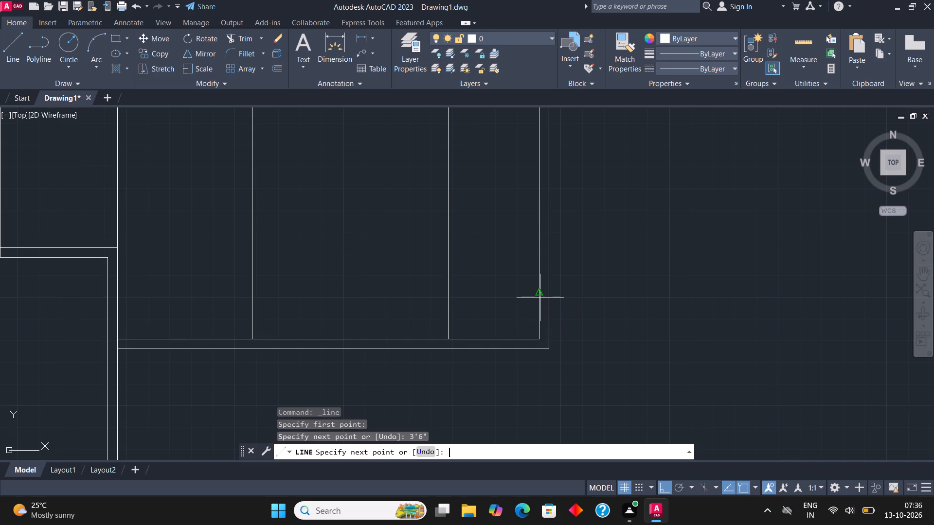
scroll(542, 251, "down", 2)
scroll(485, 235, "up", 1)
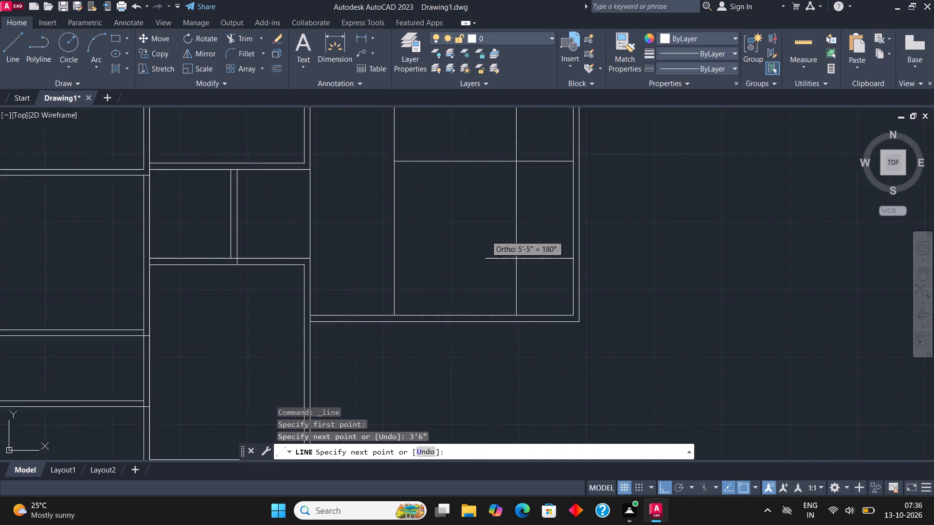
scroll(485, 235, "up", 1)
left_click(341, 274)
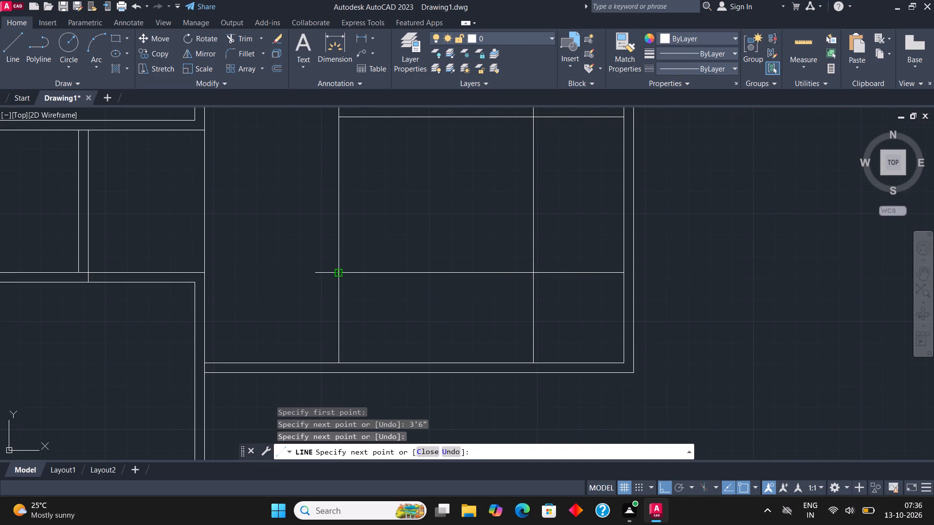
key("Escape")
Offset the left partition's short upper segment 8" to the right, repeating from each copy to make five stair tread lines.
scroll(335, 277, "down", 2)
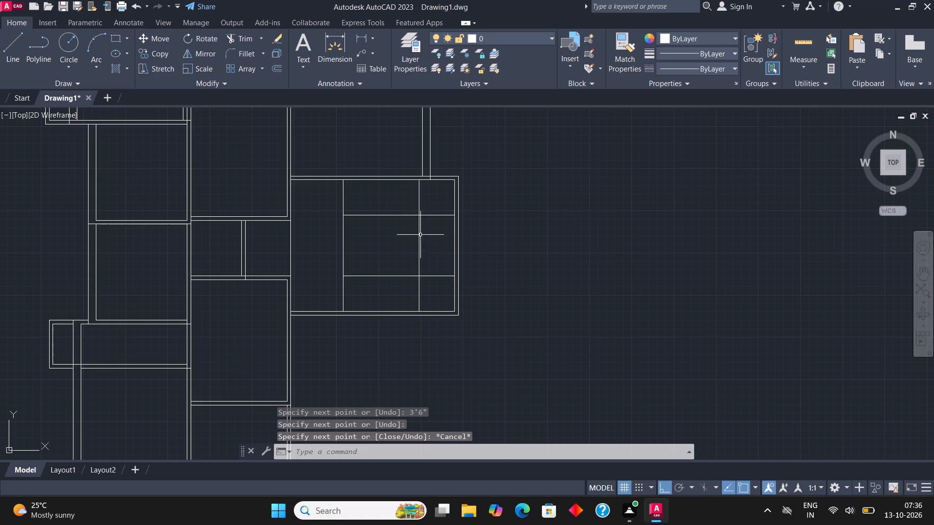
middle_click_drag(428, 218, 409, 272)
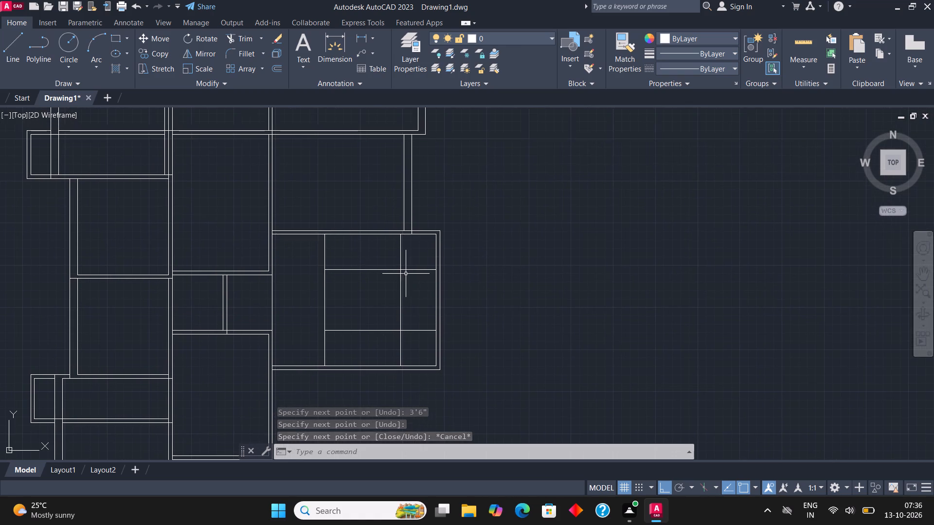
scroll(337, 257, "up", 1)
left_click(317, 245)
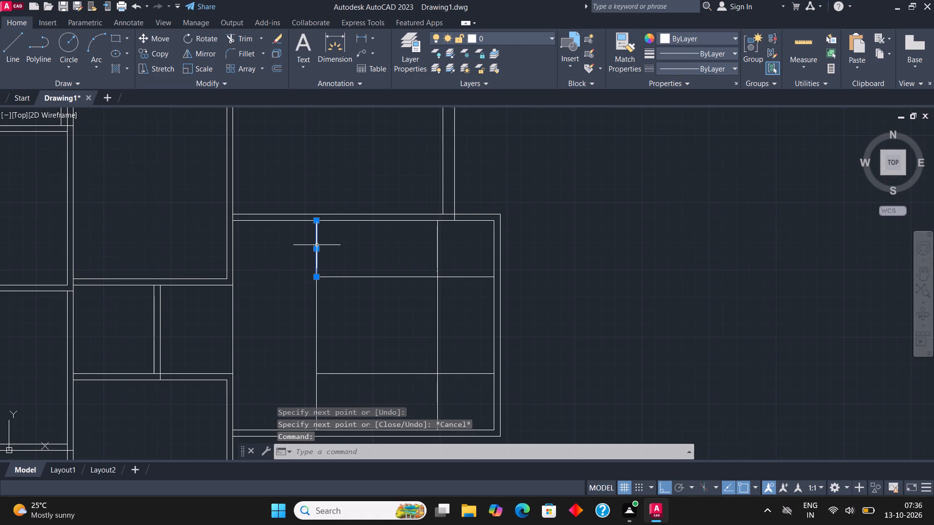
left_click(277, 65)
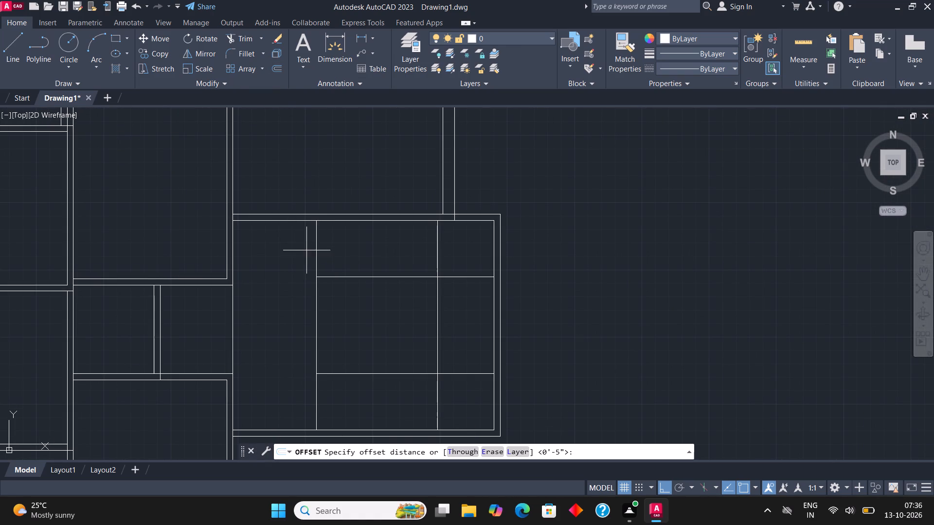
left_click(318, 250)
type("8\"")
key("Return")
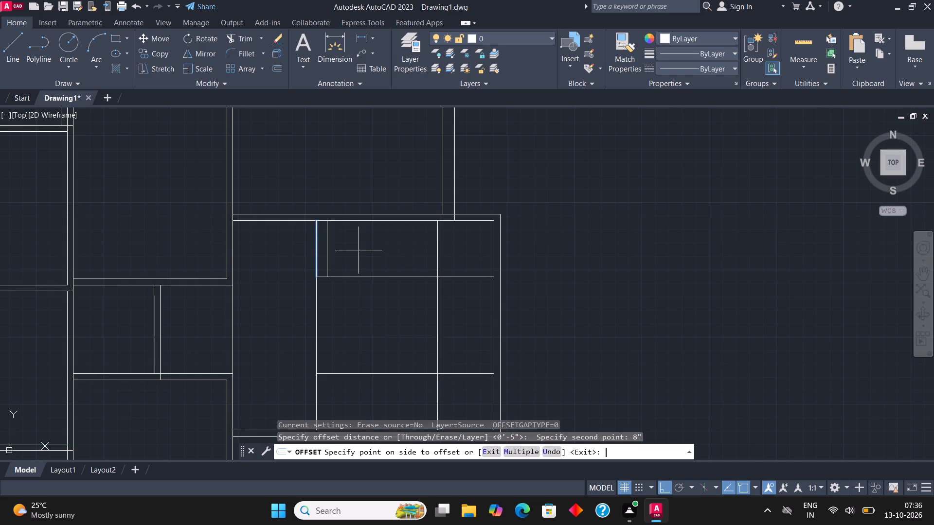
left_click(359, 250)
left_click(362, 246)
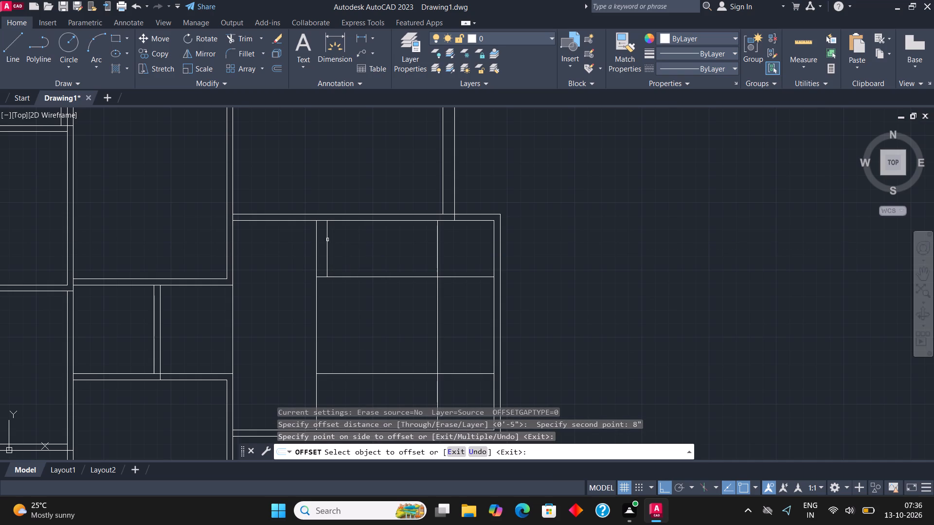
left_click(327, 240)
left_click(397, 256)
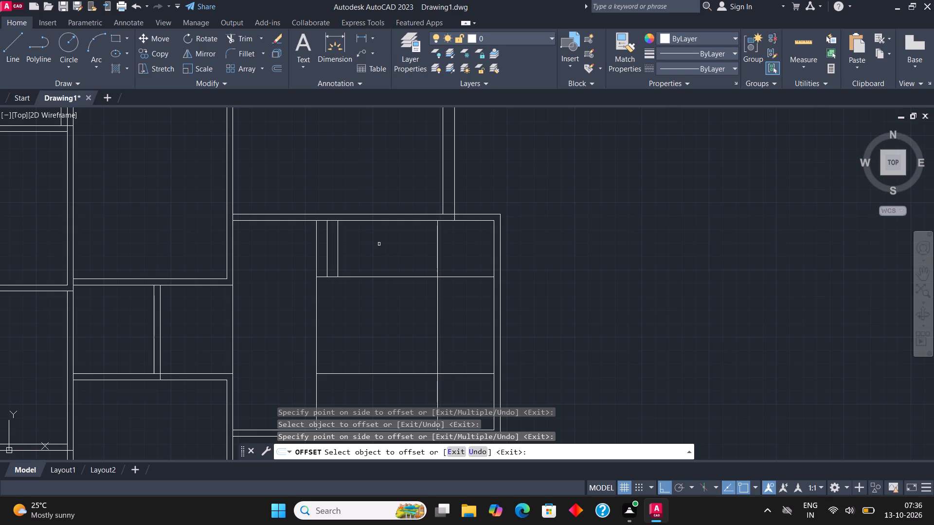
left_click(336, 248)
left_click(350, 252)
left_click(349, 240)
left_click(364, 247)
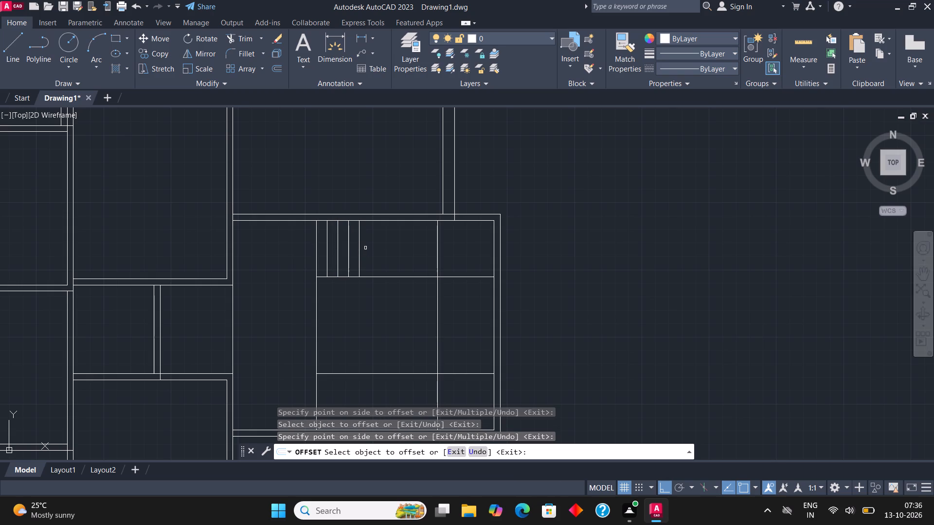
left_click(359, 241)
left_click(393, 253)
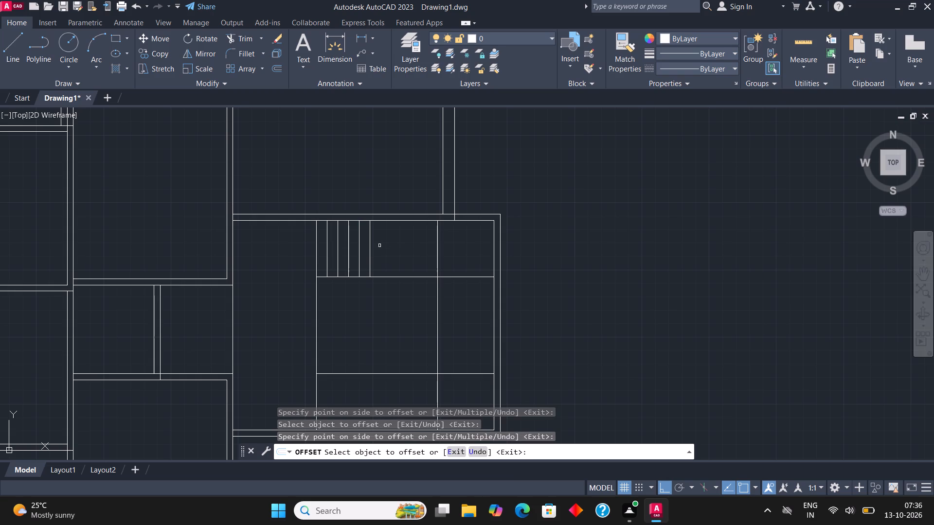
Continue the upper flight with five more vertical tread lines offset 8" apart toward the right vertical partition.
left_click(370, 239)
left_click(400, 240)
left_click(381, 236)
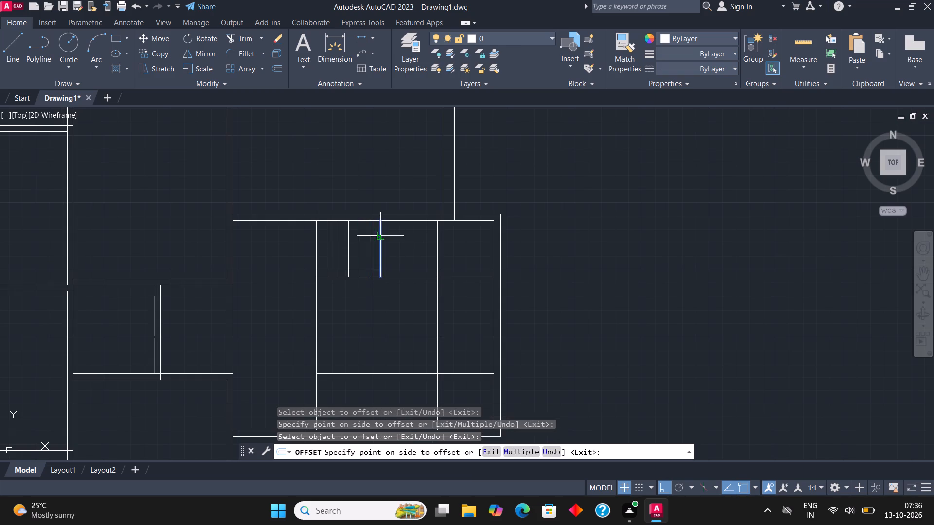
left_click(405, 241)
left_click(392, 237)
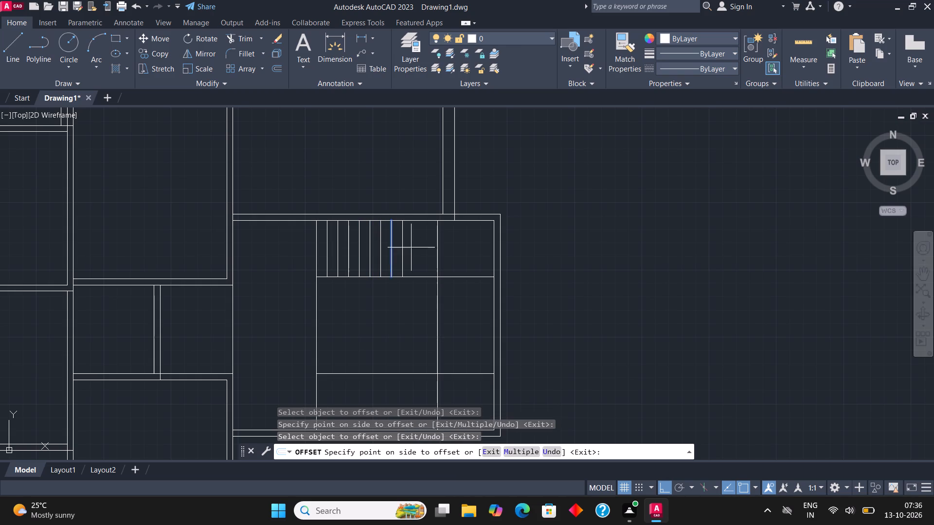
left_click(415, 250)
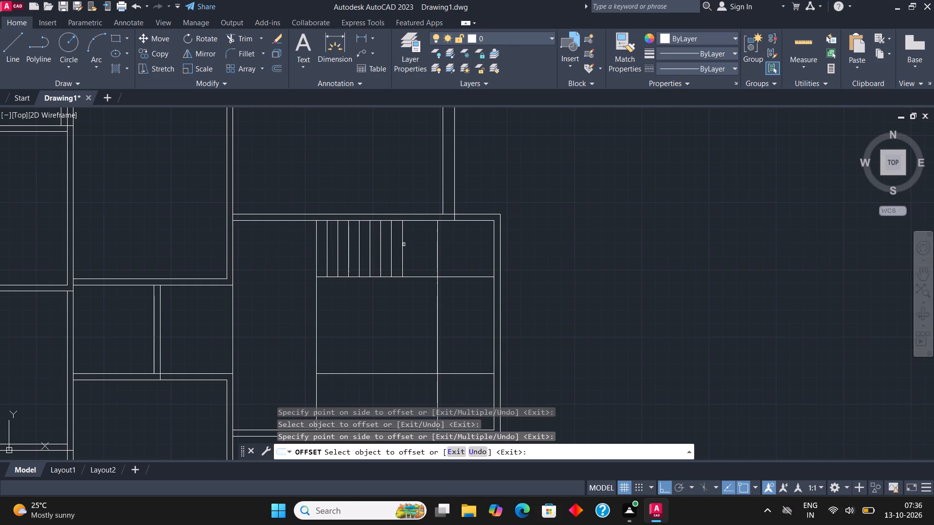
left_click(404, 245)
left_click(416, 254)
left_click(413, 250)
left_click(433, 250)
Offset the upper horizontal partition line 8" downward, repeating from each copy to make four horizontal tread lines.
scroll(439, 217, "down", 2)
scroll(447, 248, "up", 2)
left_click(444, 230)
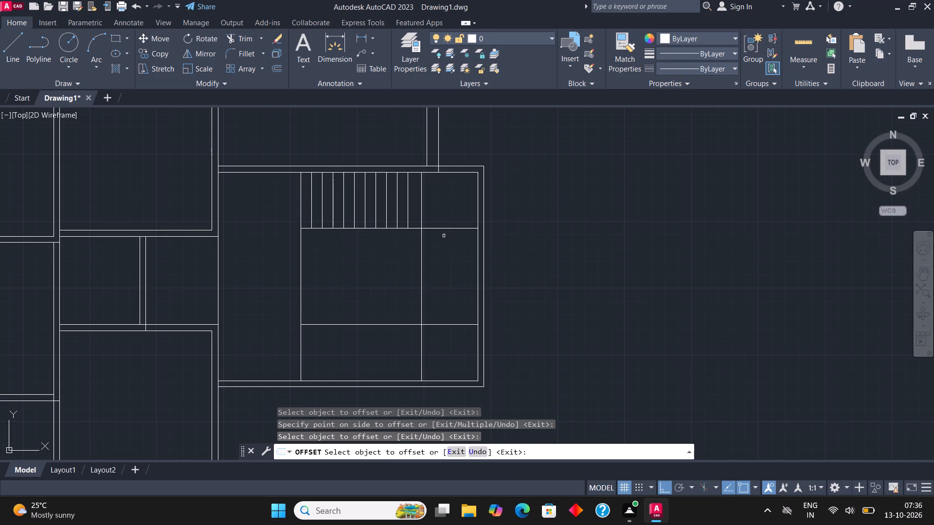
left_click(447, 228)
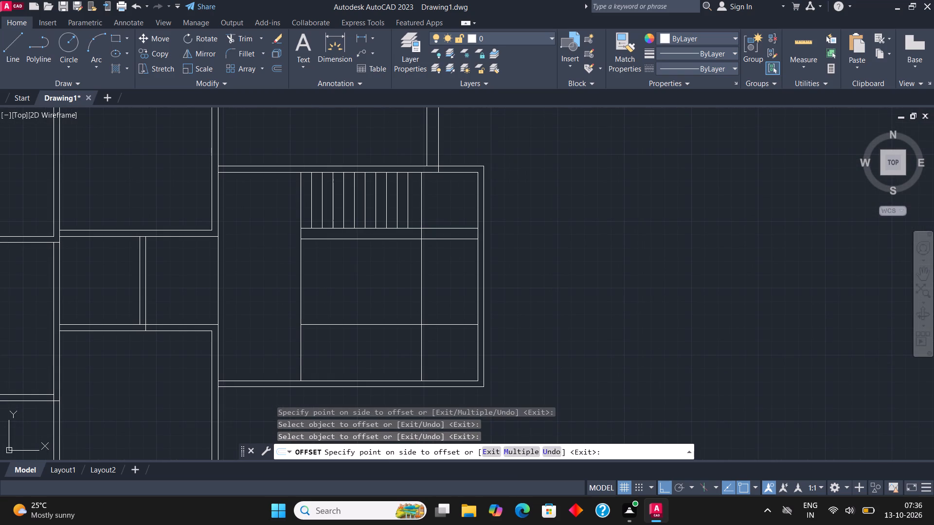
left_click(448, 238)
left_click(450, 239)
left_click(451, 256)
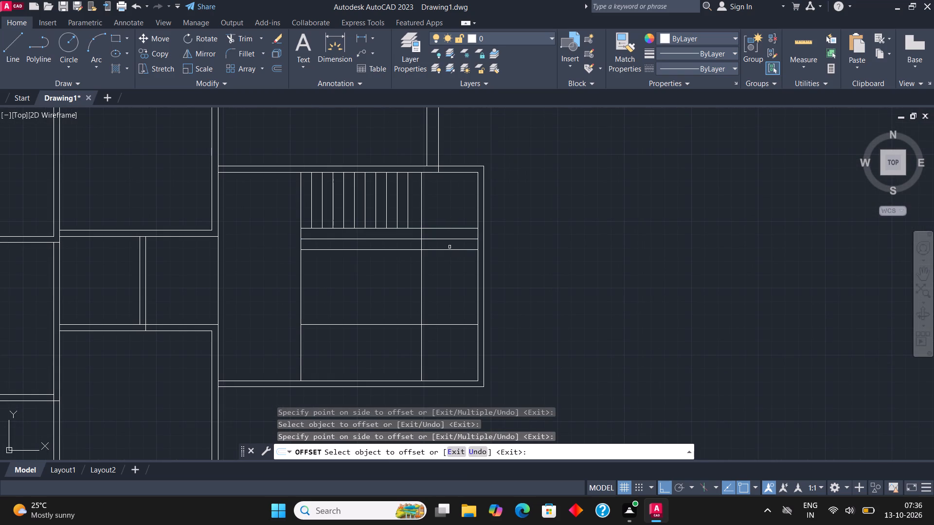
left_click(451, 249)
left_click(454, 262)
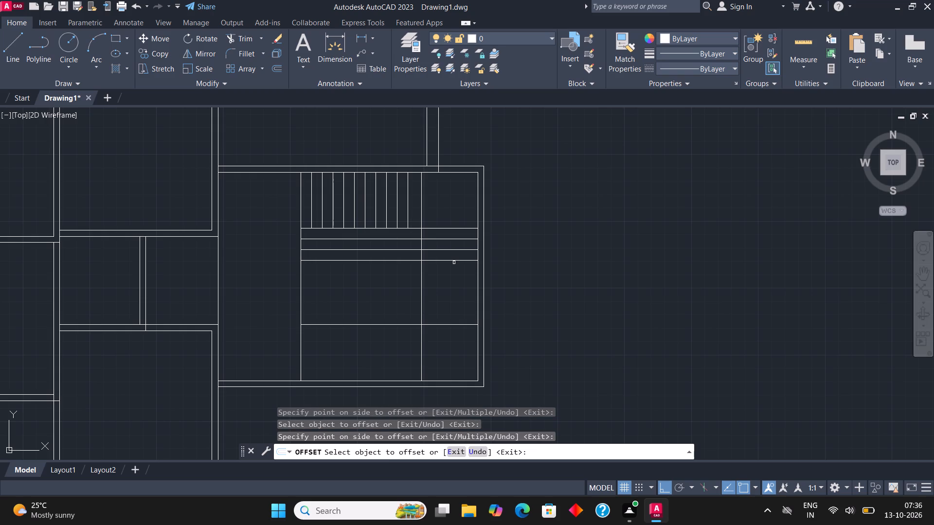
left_click(458, 262)
left_click(457, 305)
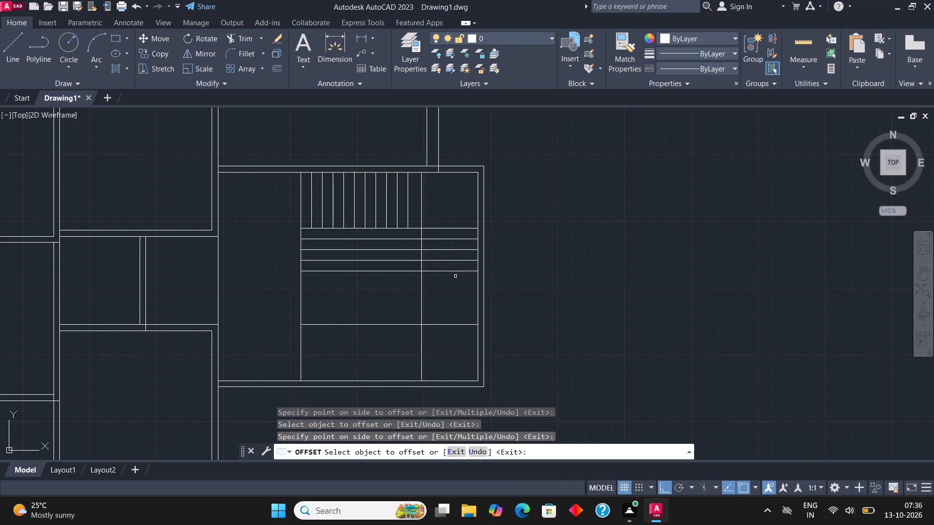
Continue the horizontal treads with four more lines offset 8" apart down toward the lower horizontal partition.
left_click(456, 271)
left_click(456, 283)
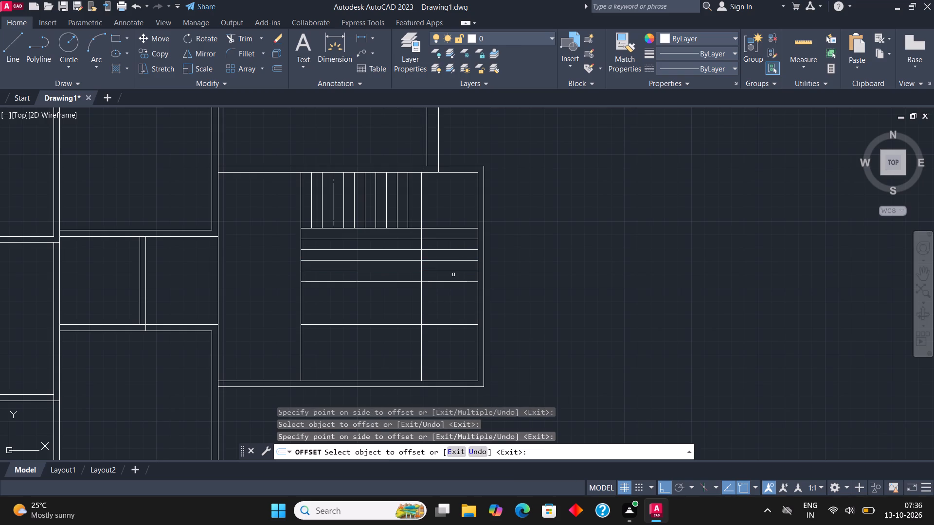
left_click(453, 280)
left_click(453, 281)
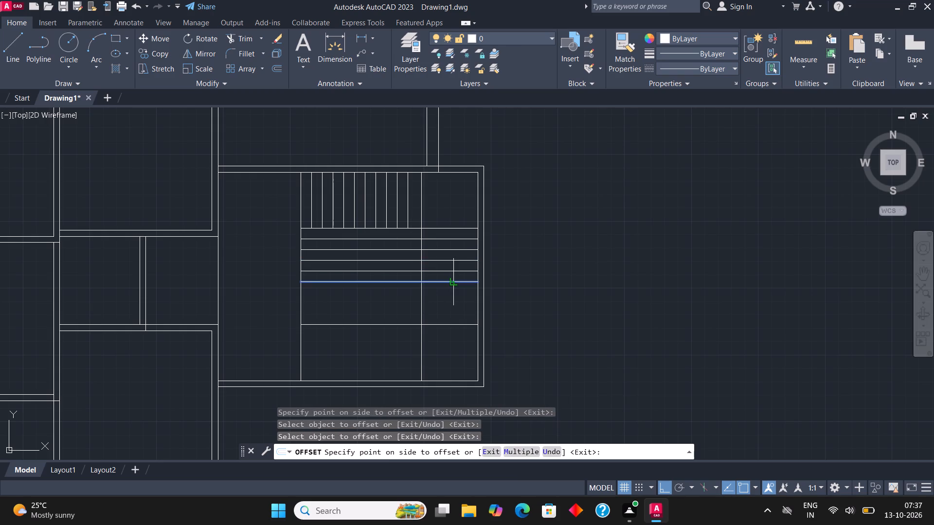
left_click(456, 295)
left_click(455, 291)
left_click(455, 300)
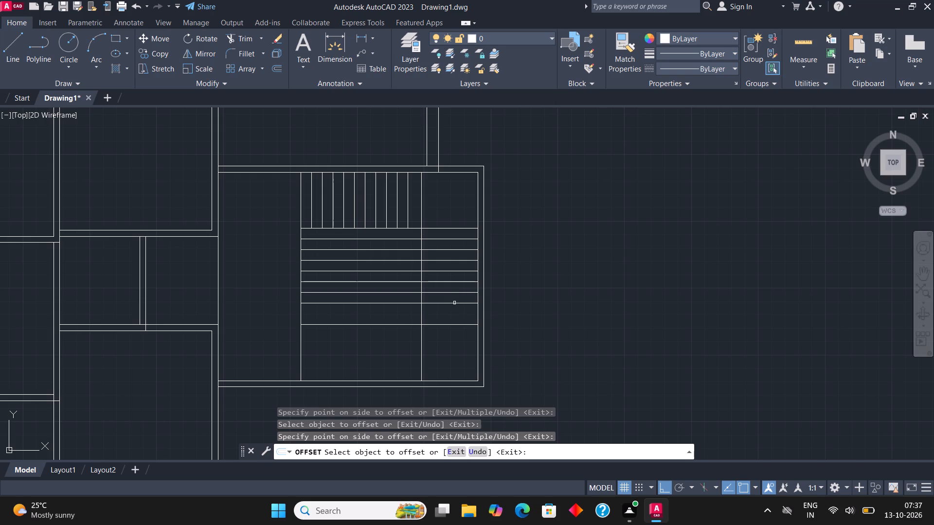
left_click(455, 303)
left_click(456, 319)
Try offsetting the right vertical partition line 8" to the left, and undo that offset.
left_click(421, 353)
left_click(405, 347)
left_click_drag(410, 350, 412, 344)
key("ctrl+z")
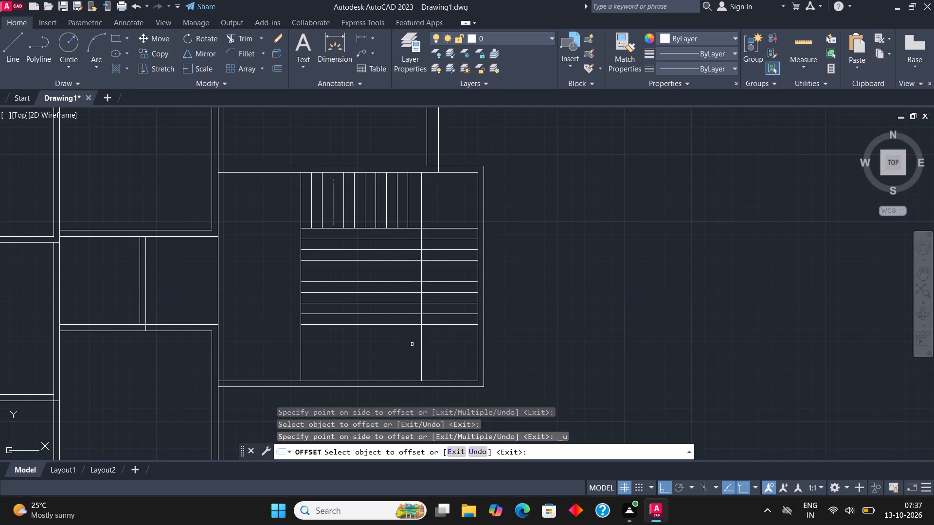
Draw a vertical line over the right vertical partition, from the room's lower wall up to the lower horizontal partition.
key("Escape")
left_click(18, 48)
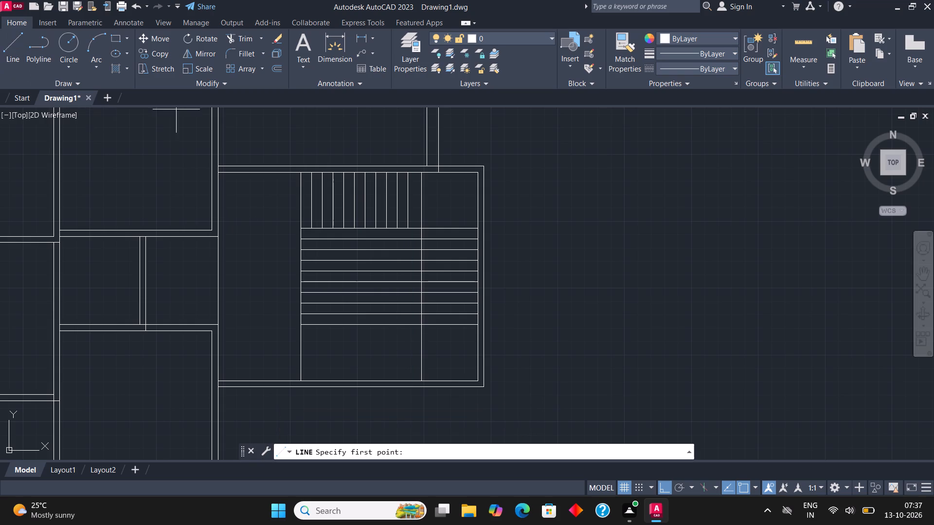
left_click(425, 382)
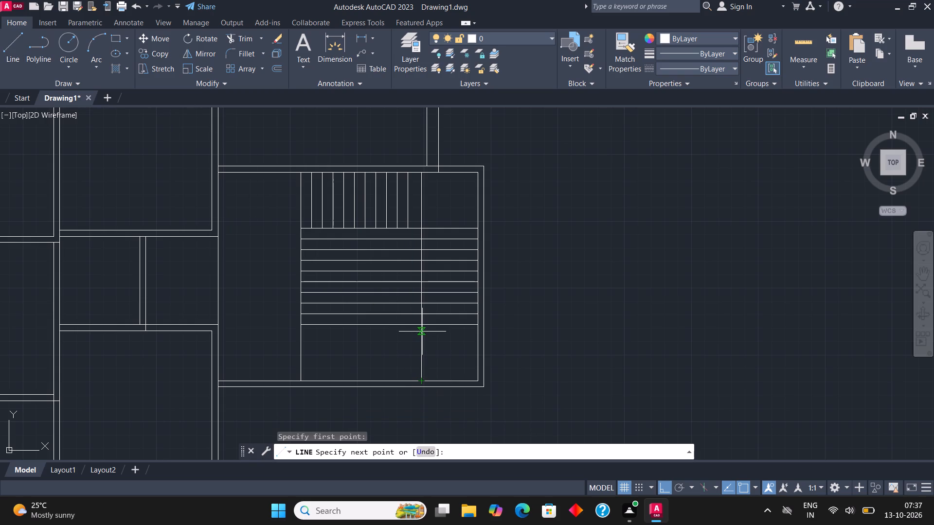
left_click(421, 329)
key("Escape")
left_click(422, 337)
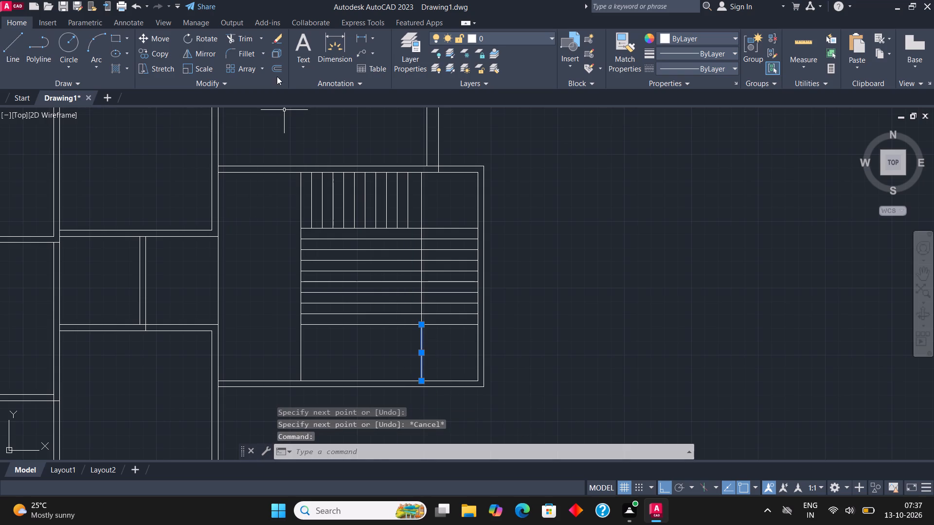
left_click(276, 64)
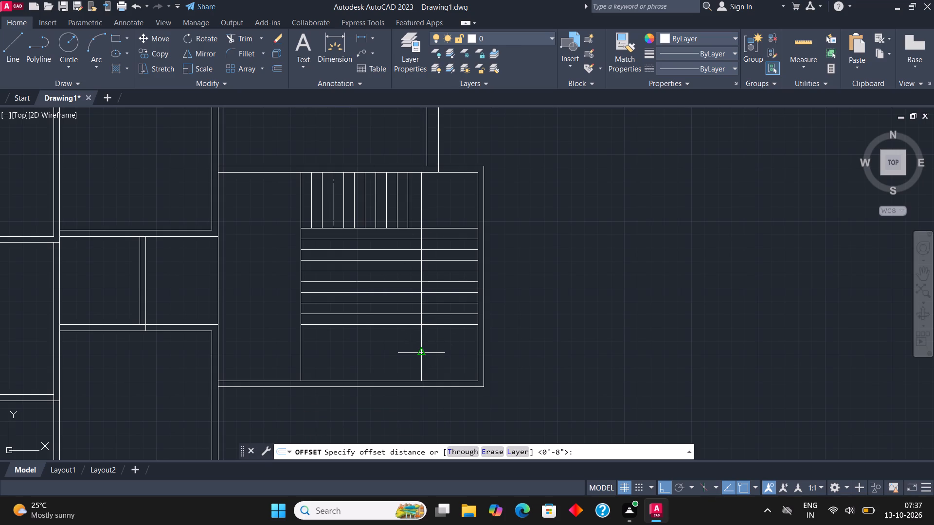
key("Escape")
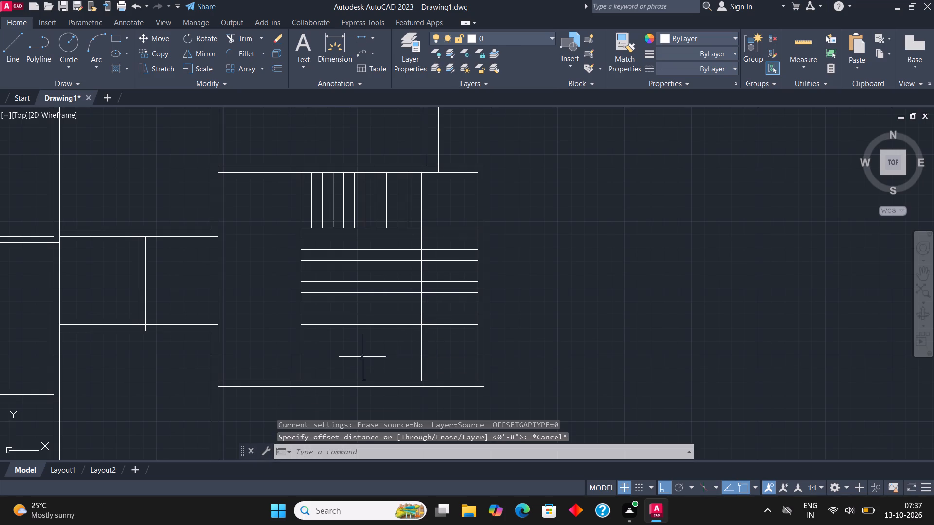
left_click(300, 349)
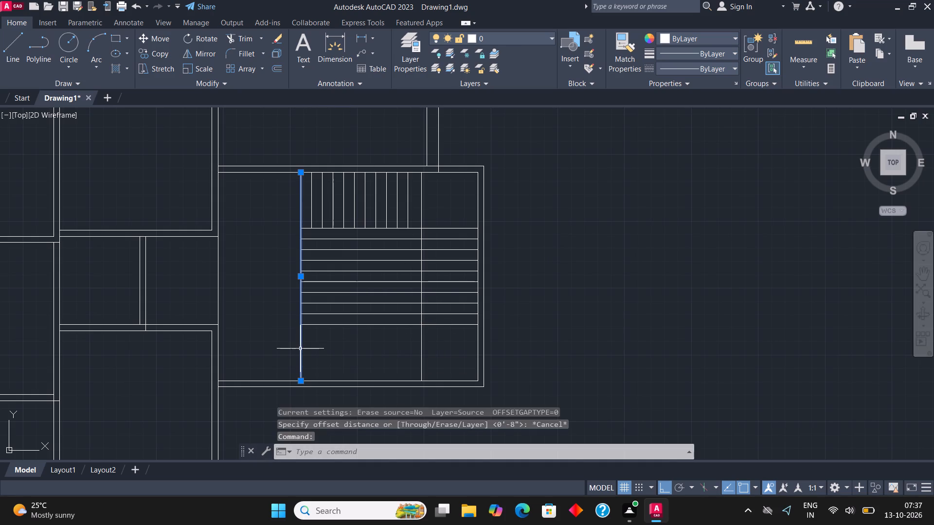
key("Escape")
Draw a vertical line over the left vertical partition, from the room's lower wall up to the lower horizontal partition.
left_click(15, 47)
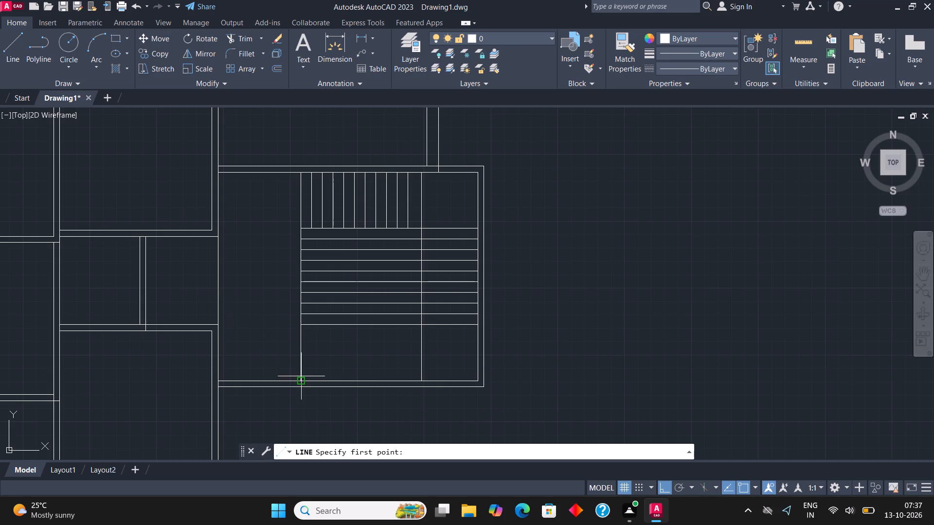
left_click(301, 376)
left_click(301, 326)
key("Escape")
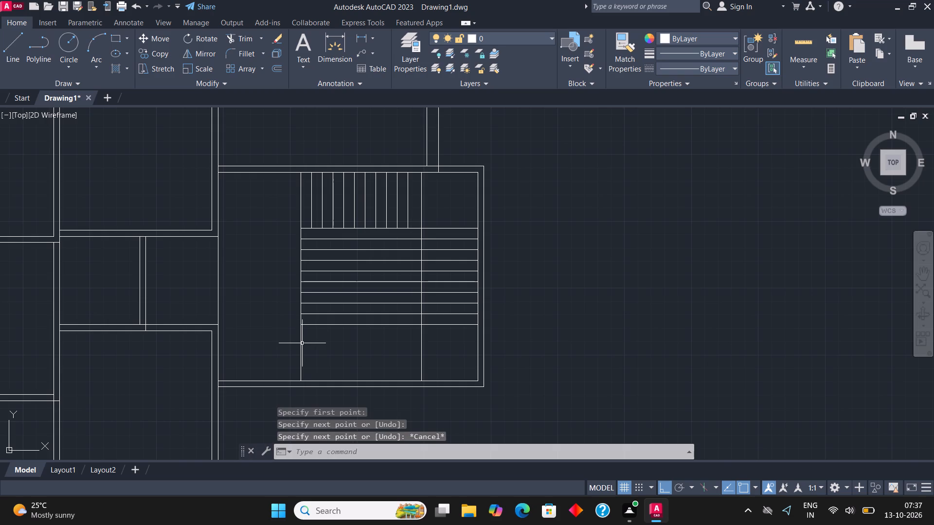
Offset the new left line 8" to the right, repeating from each copy to make three vertical tread lines in the lower flight.
left_click(302, 343)
left_click(275, 69)
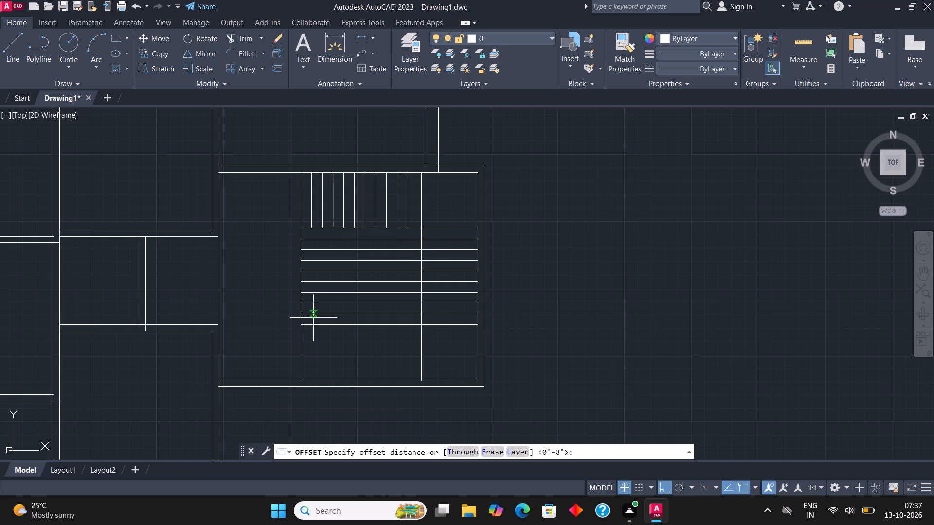
left_click(301, 352)
type("8\"")
key("Return")
left_click(362, 353)
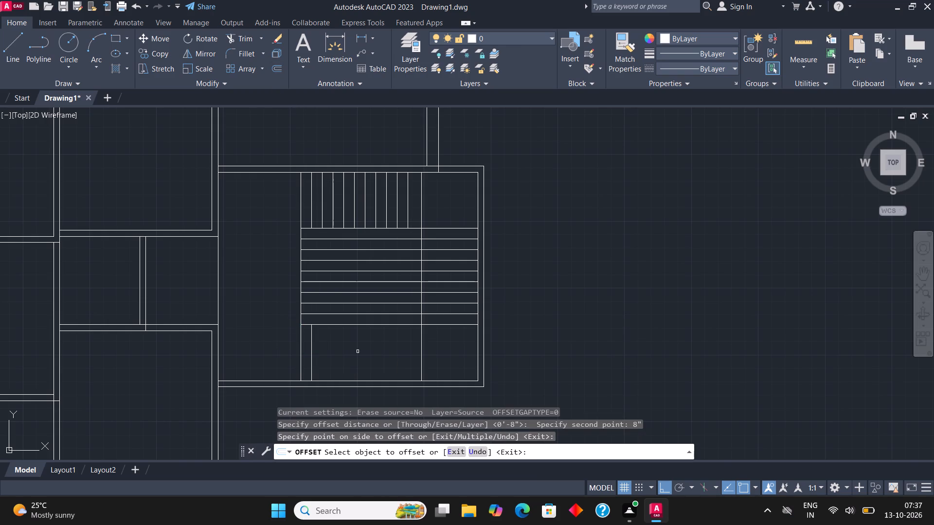
left_click(311, 349)
left_click(345, 350)
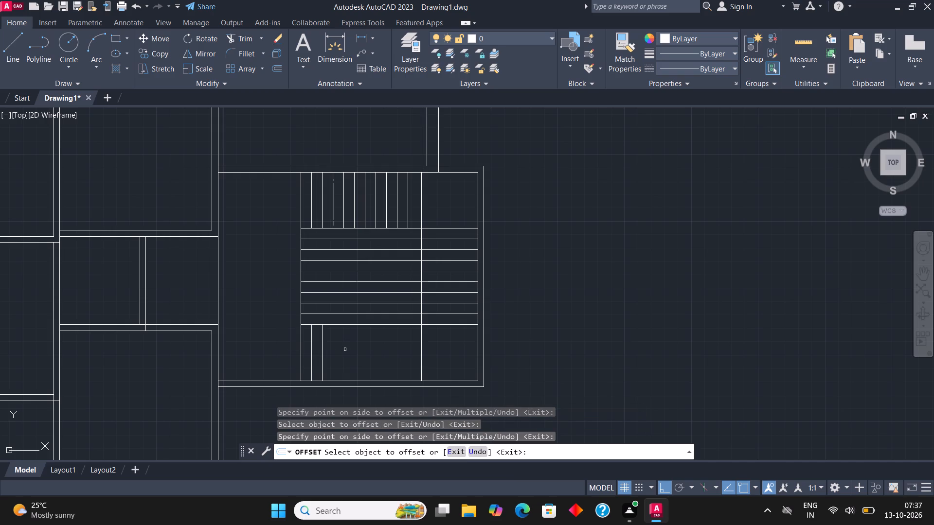
left_click(321, 355)
left_click(341, 355)
Continue the lower flight with three more vertical tread lines offset 8" apart toward the right vertical partition.
scroll(335, 328, "down", 1)
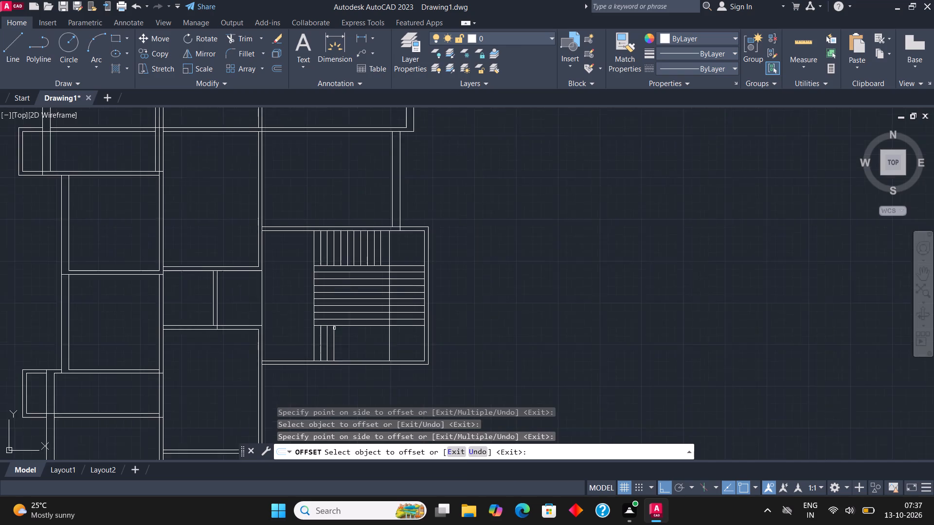
middle_click_drag(334, 328, 340, 351)
scroll(340, 370, "up", 2)
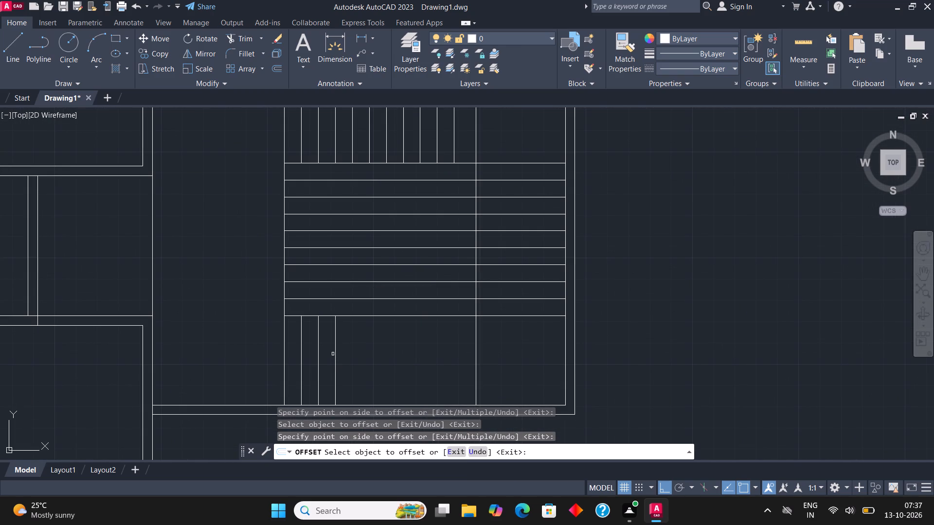
left_click(336, 356)
left_click(353, 357)
left_click(352, 354)
left_click(388, 356)
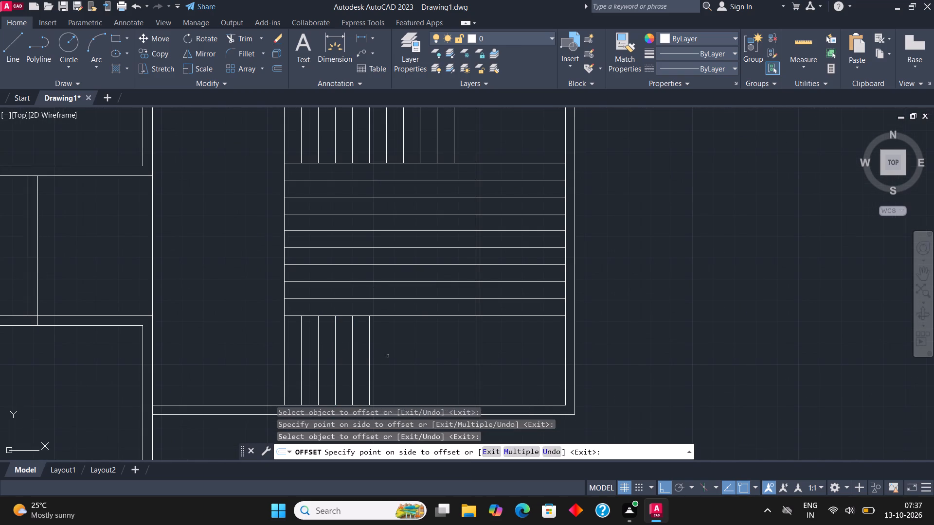
left_click(371, 343)
left_click(386, 348)
Complete the lower flight with four more vertical tread lines offset 8" apart toward the right vertical partition.
left_click(387, 344)
left_click(412, 346)
left_click(404, 339)
left_click(442, 340)
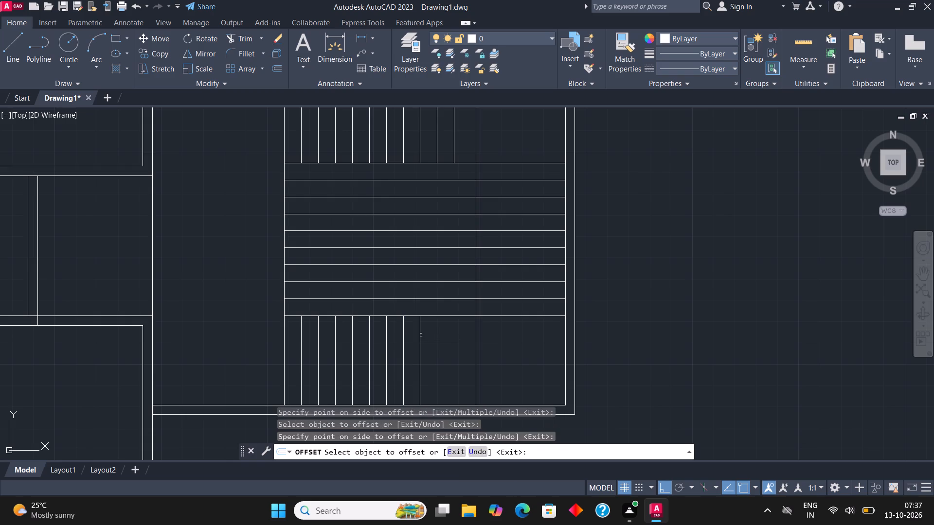
left_click(421, 335)
left_click(433, 339)
left_click(438, 343)
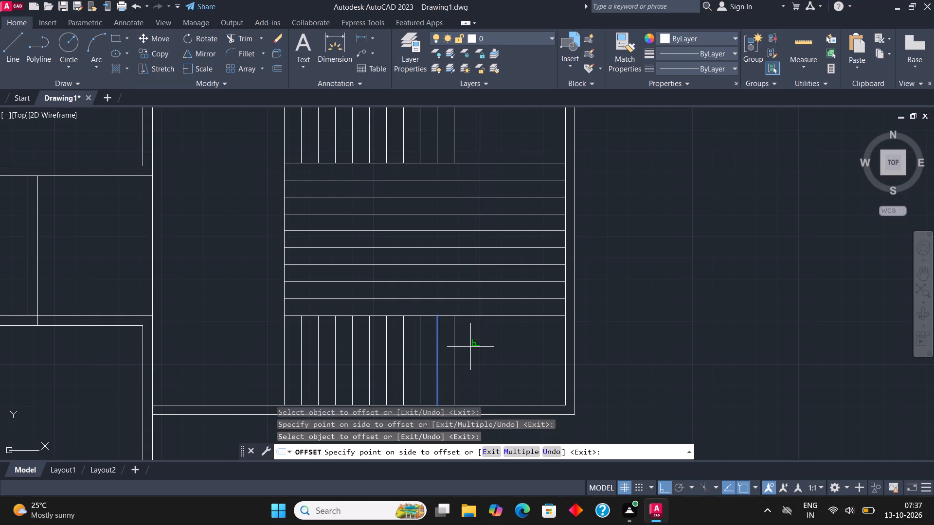
left_click(470, 347)
scroll(348, 319, "down", 1)
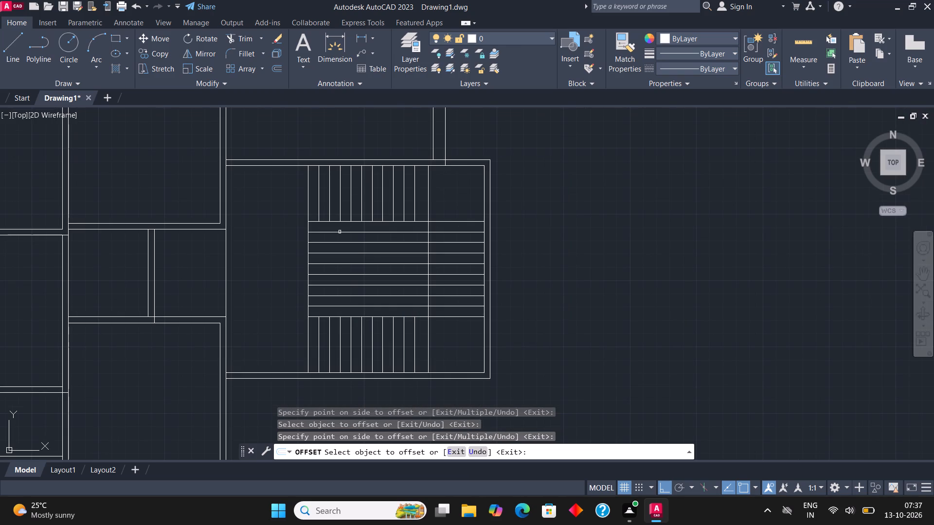
key("Escape")
Trim the horizontal tread lines between the two vertical partitions, keeping only the treads along the right-hand flight.
left_click(243, 37)
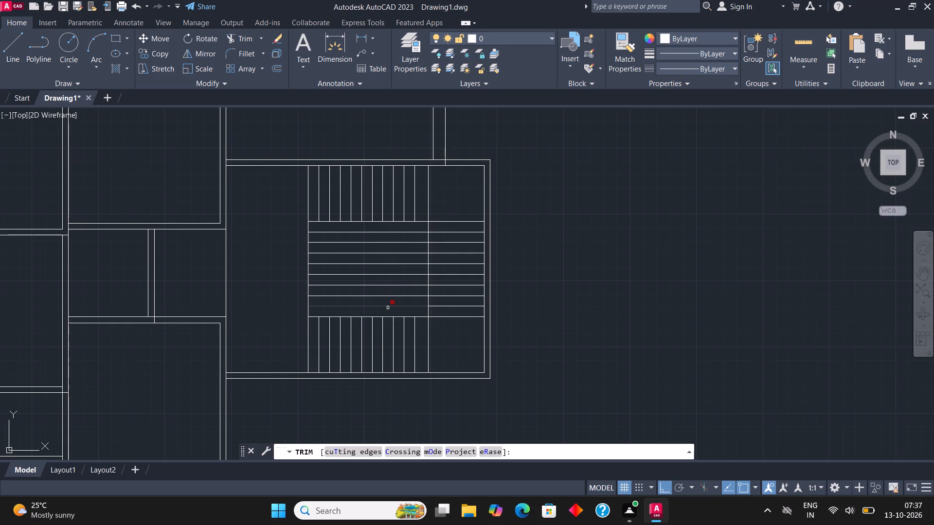
left_click(388, 308)
left_click(377, 228)
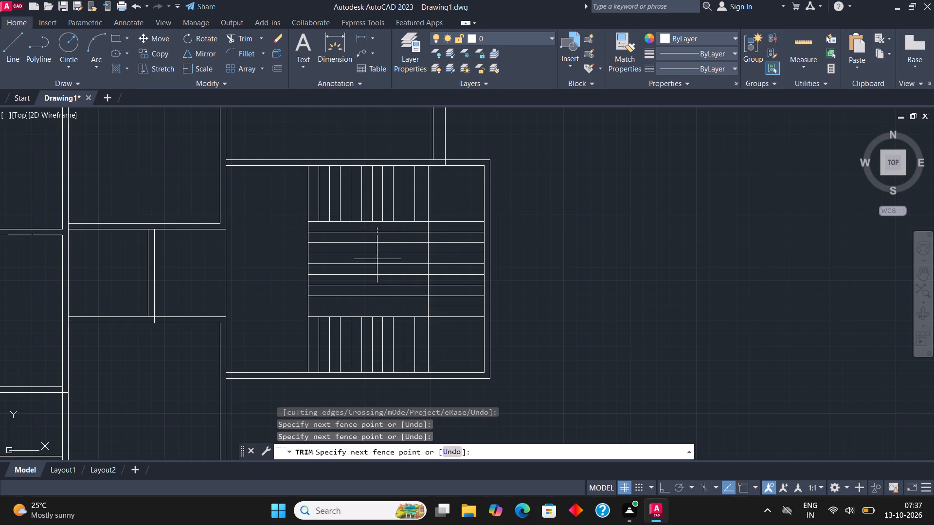
left_click(380, 299)
scroll(380, 299, "down", 1)
key("Escape")
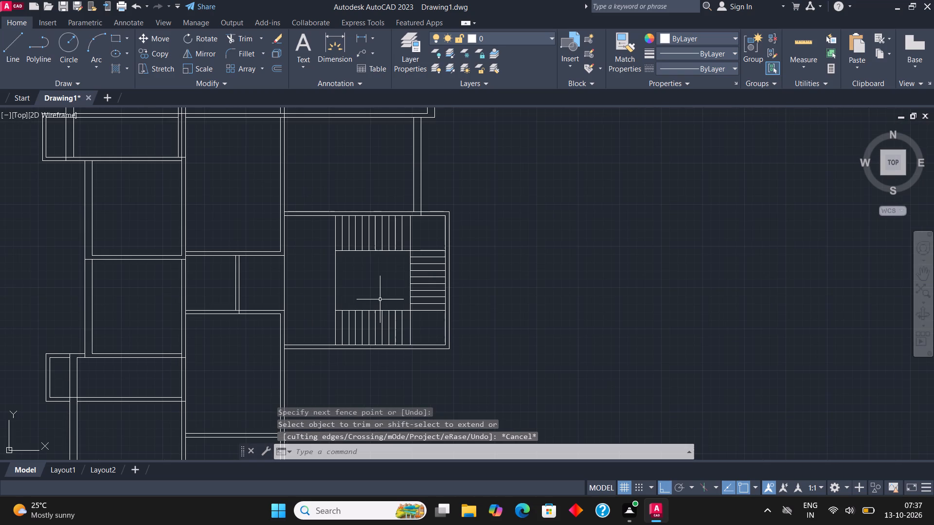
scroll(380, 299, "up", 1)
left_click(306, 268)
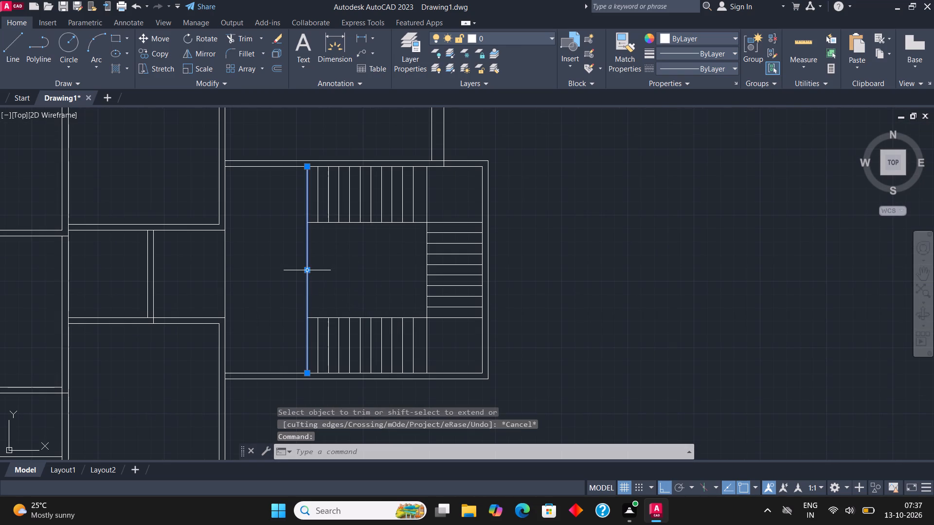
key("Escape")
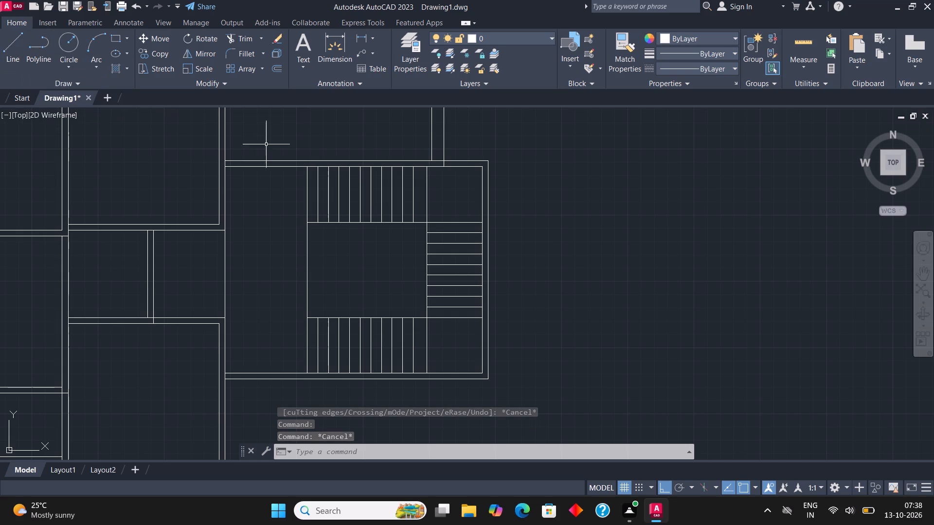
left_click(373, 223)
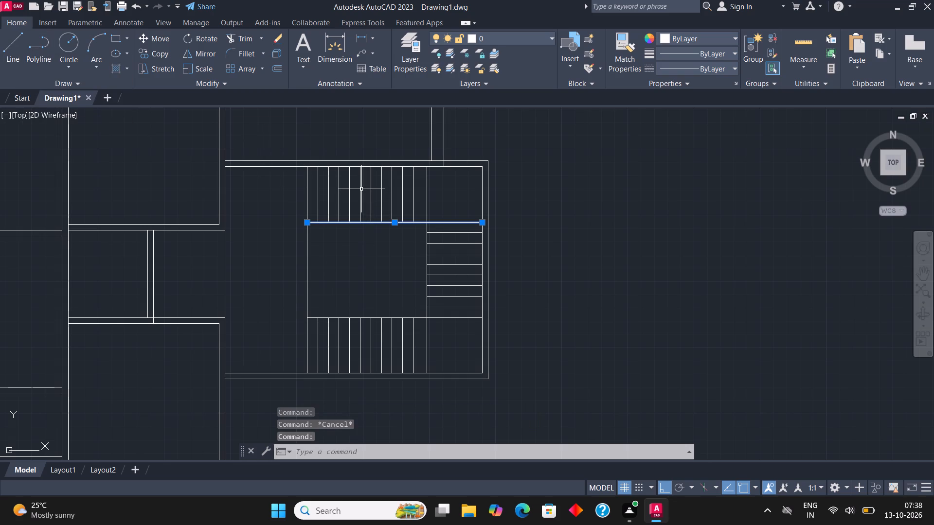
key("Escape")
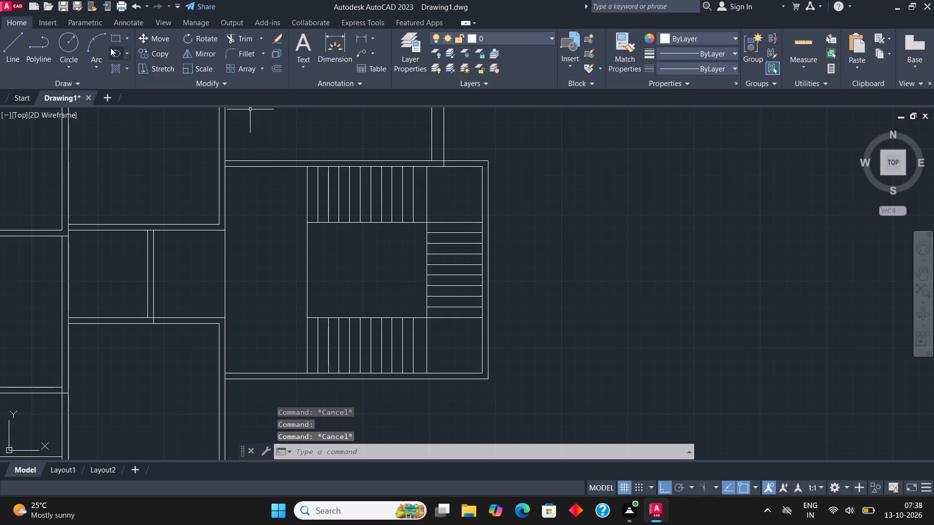
Draw a rectangle around the open central well, from its lower-left corner to its upper-right corner.
left_click(117, 33)
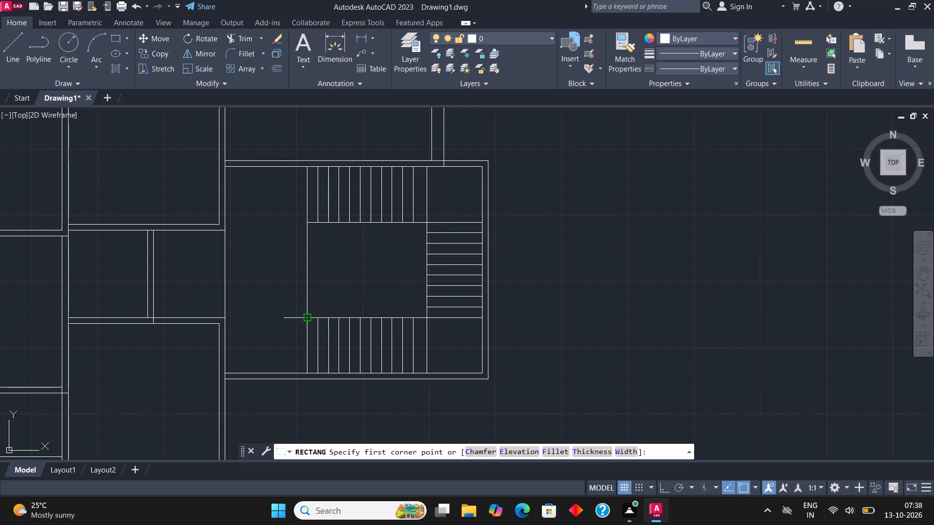
left_click(309, 319)
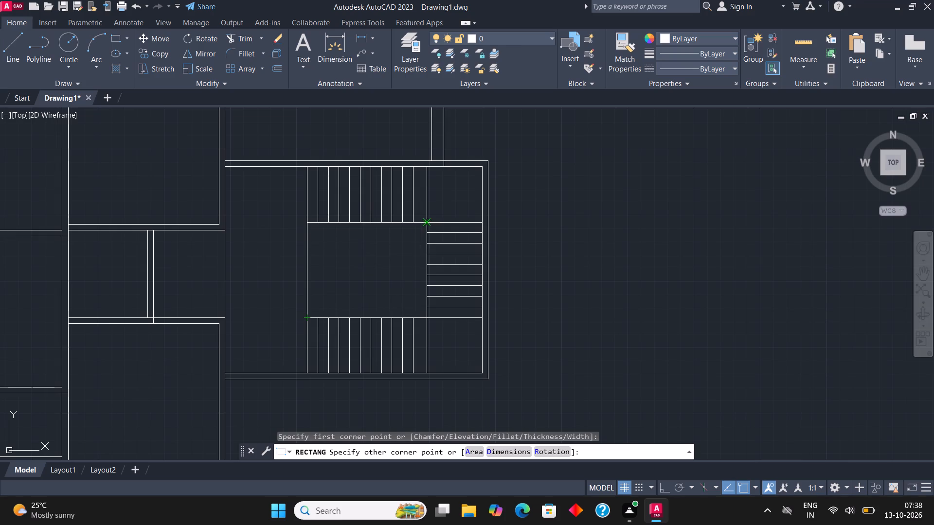
left_click(426, 220)
key("Escape")
Offset the central well rectangle 9" inward.
left_click(308, 241)
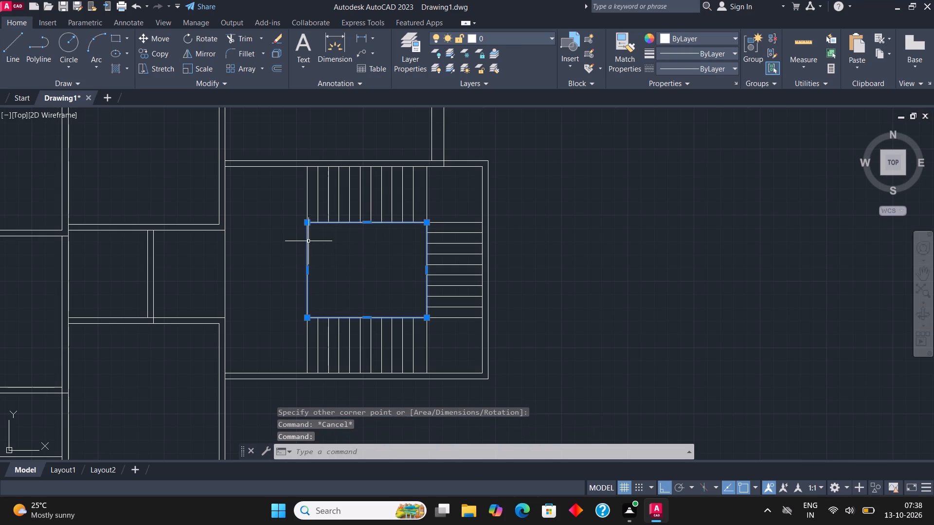
left_click(277, 65)
left_click(368, 220)
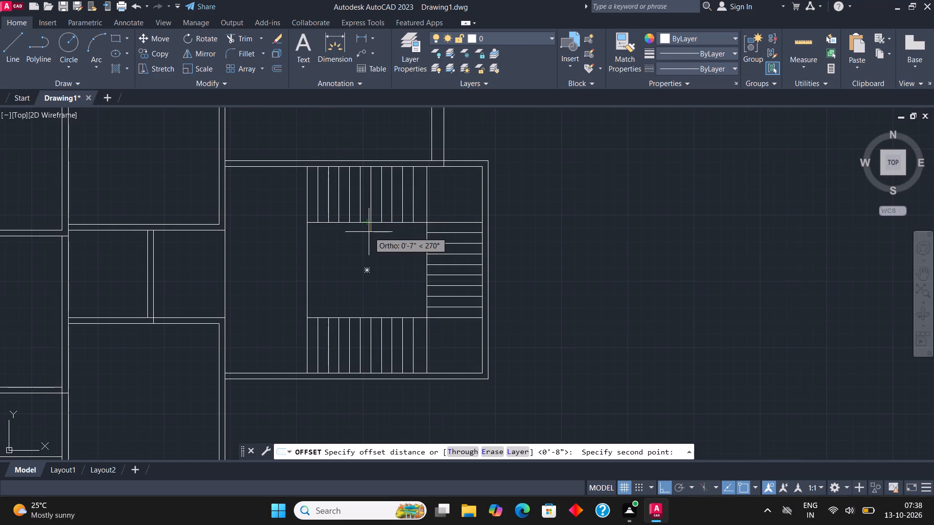
type("9\"")
key("Return")
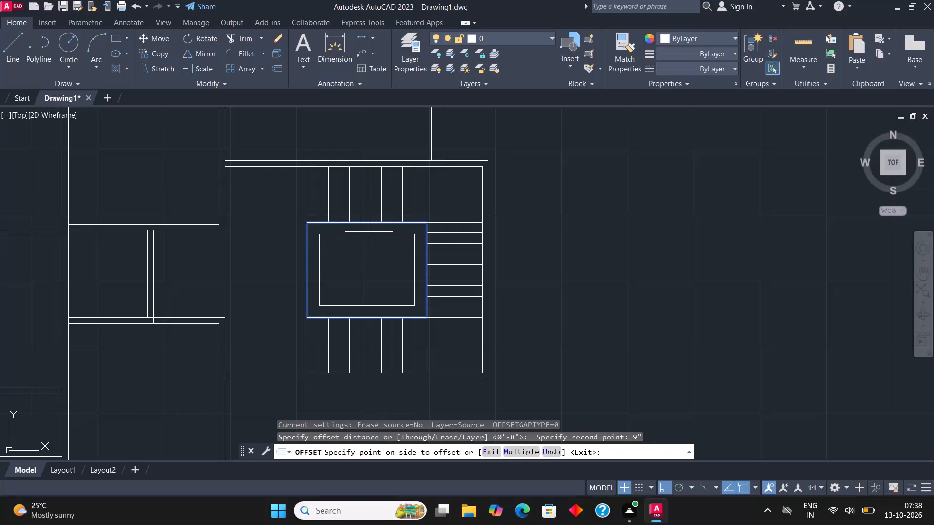
left_click(369, 249)
scroll(368, 251, "up", 2)
key("Escape")
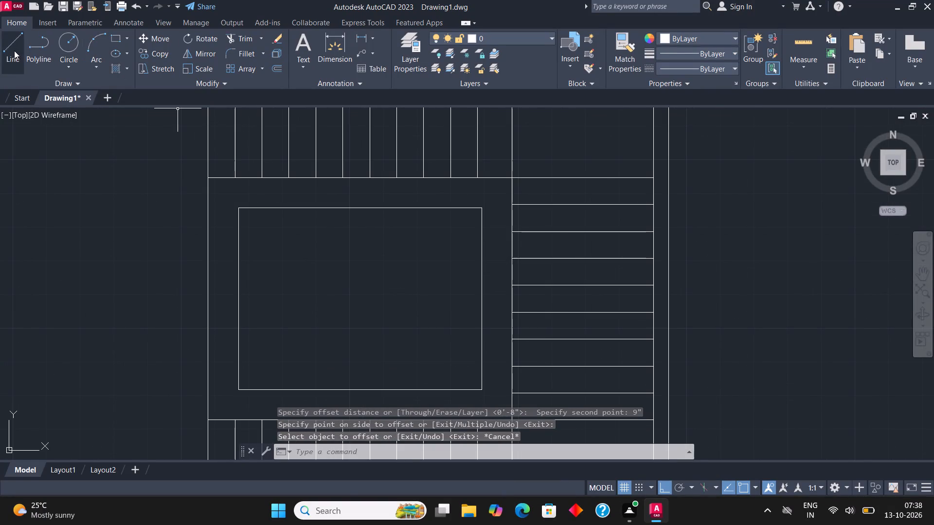
Draw short horizontal lines from the inner rectangle's upper-left and lower-left corners outward to the left vertical partition, the upper one crossing it.
left_click(14, 51)
scroll(241, 184, "down", 1)
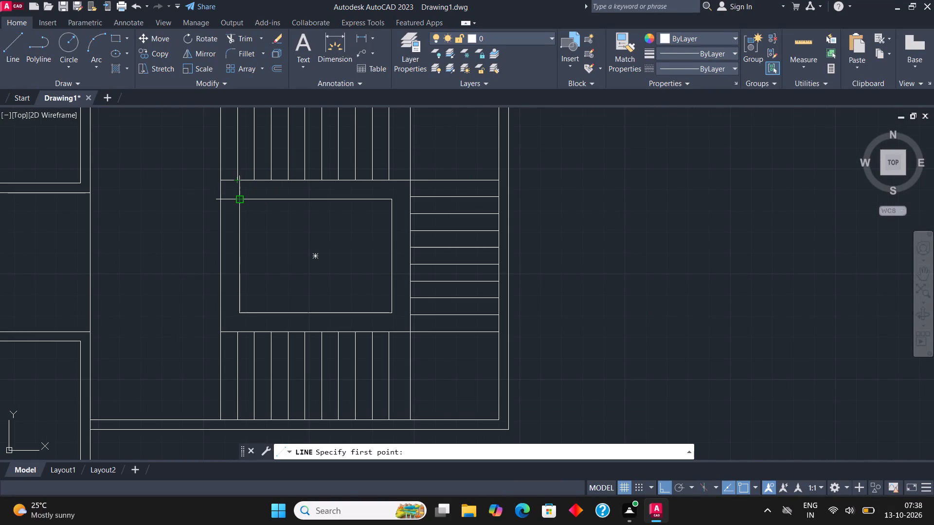
left_click(241, 199)
left_click(212, 198)
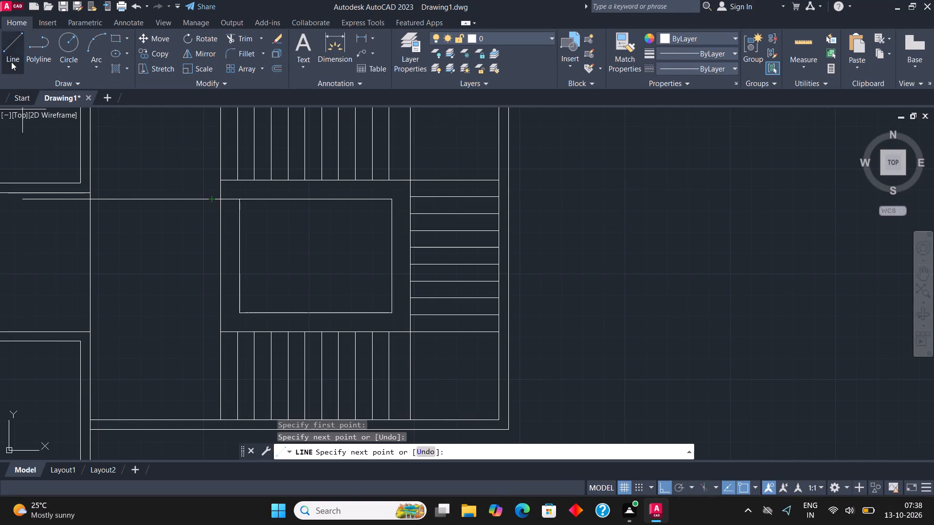
left_click(11, 62)
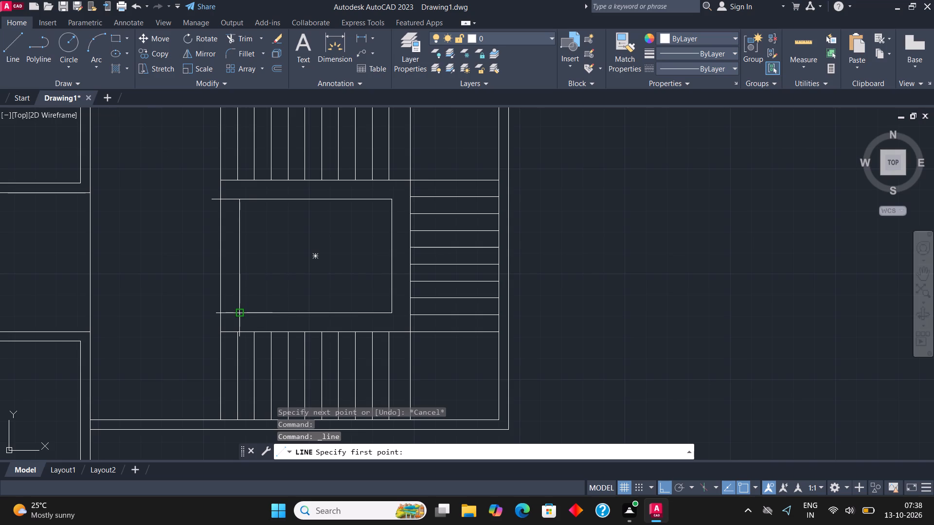
left_click(240, 311)
left_click(224, 311)
key("Escape")
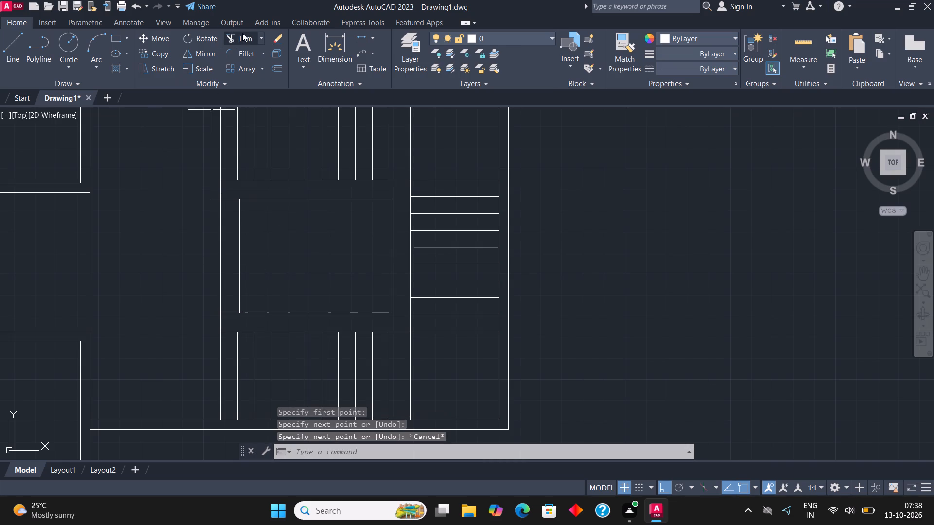
Trim the short upper line's overhang beyond the stair's left partition and the inner well rectangle's left side.
left_click(242, 33)
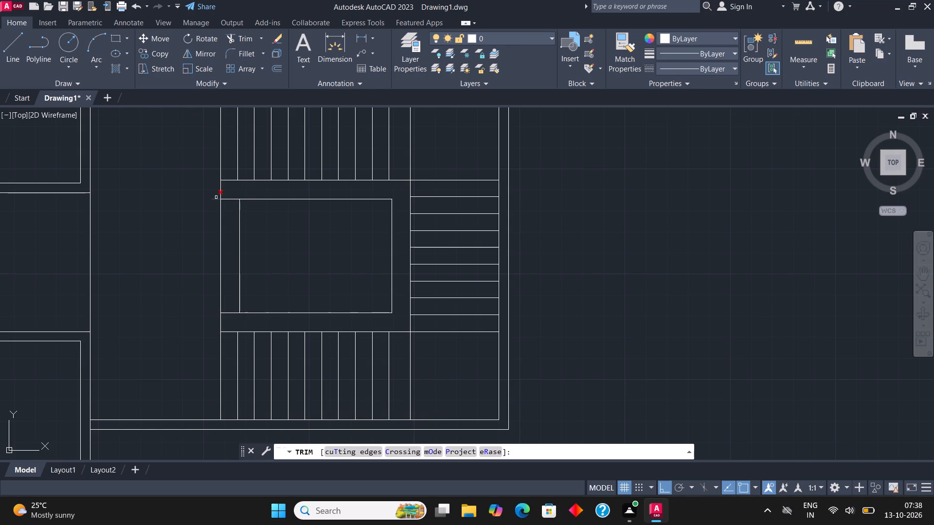
left_click(216, 197)
left_click(233, 245)
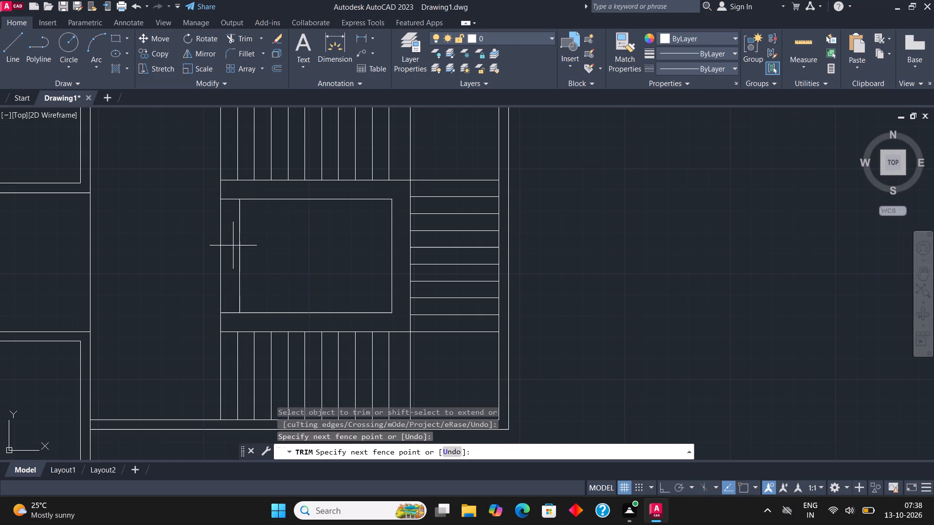
left_click(263, 245)
scroll(263, 245, "down", 2)
key("Escape")
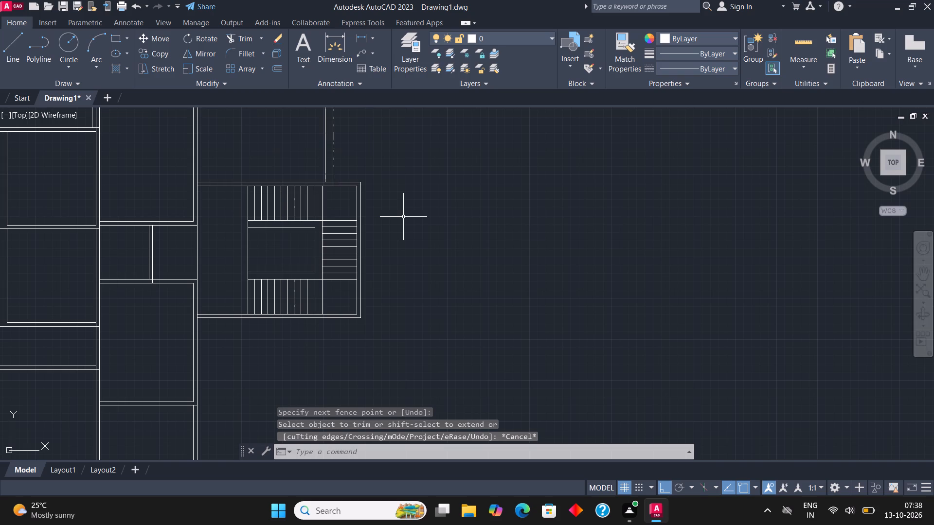
Draw a 13' by 9'6" room outline below the staircase, starting at the stair wall's lower-left corner, with lines along its top, right and bottom.
scroll(406, 213, "down", 1)
middle_click_drag(427, 222, 447, 188)
left_click(8, 43)
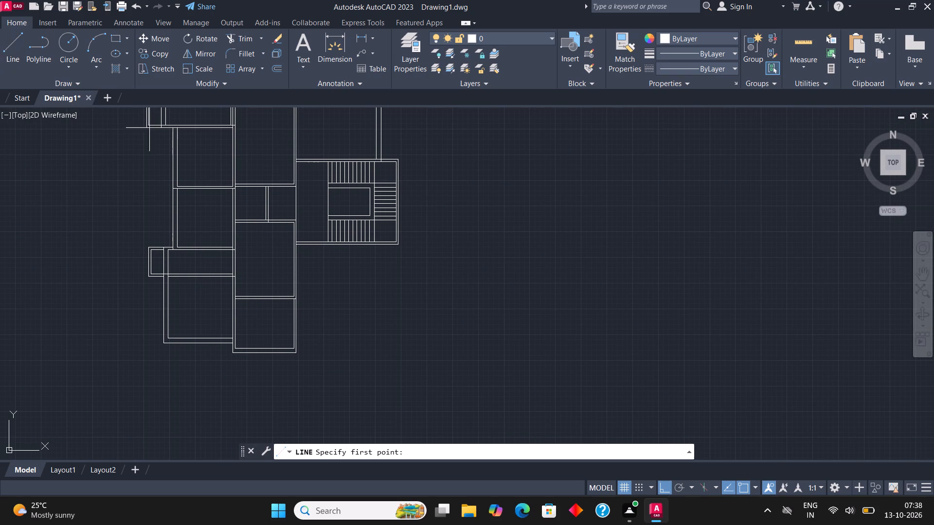
scroll(298, 253, "up", 3)
left_click(288, 213)
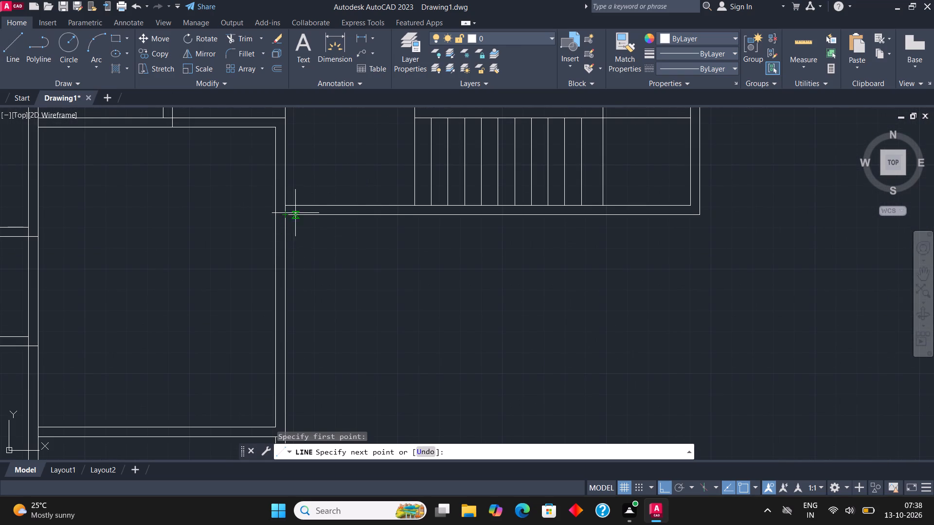
type("13'")
key("Return")
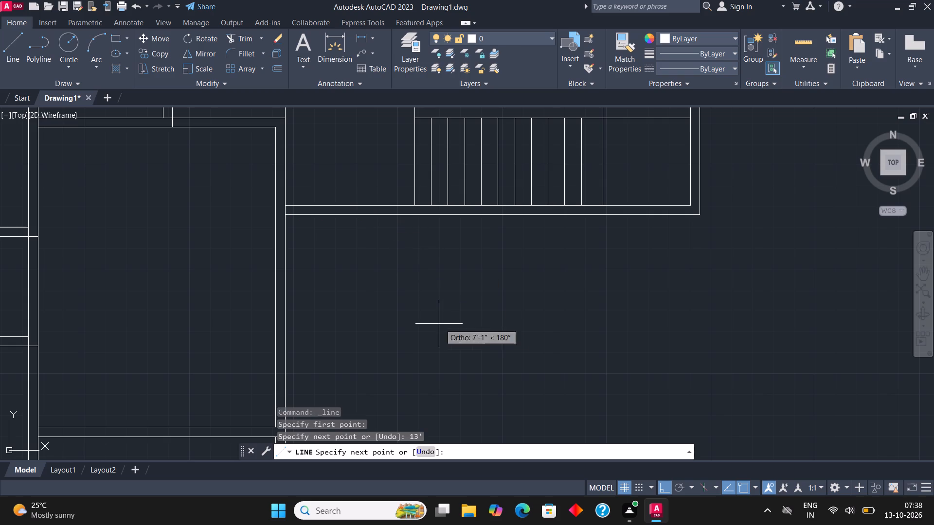
type("9'6\"")
key("Return")
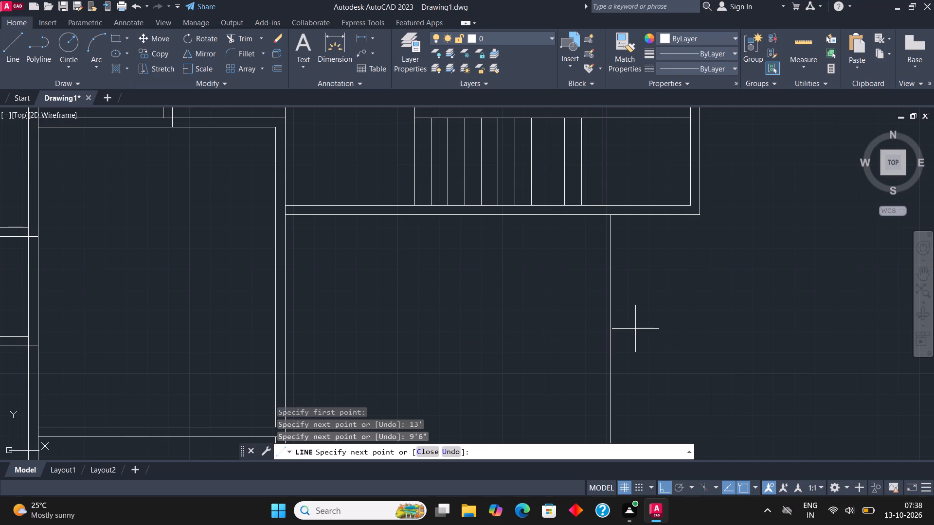
scroll(635, 329, "down", 3)
scroll(619, 365, "up", 2)
type("13'")
key("Return")
key("Escape")
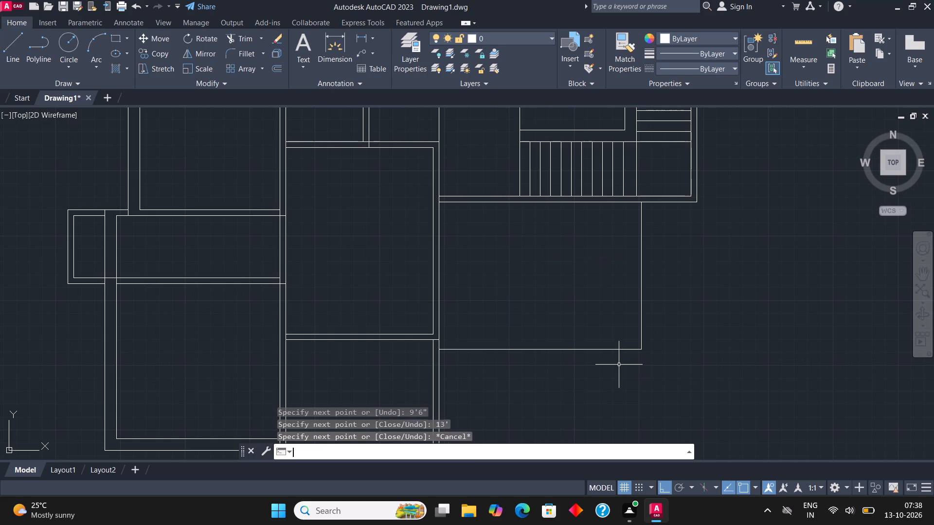
Offset the new room's right wall line 9" outward.
scroll(537, 330, "down", 2)
middle_click_drag(578, 337, 559, 330)
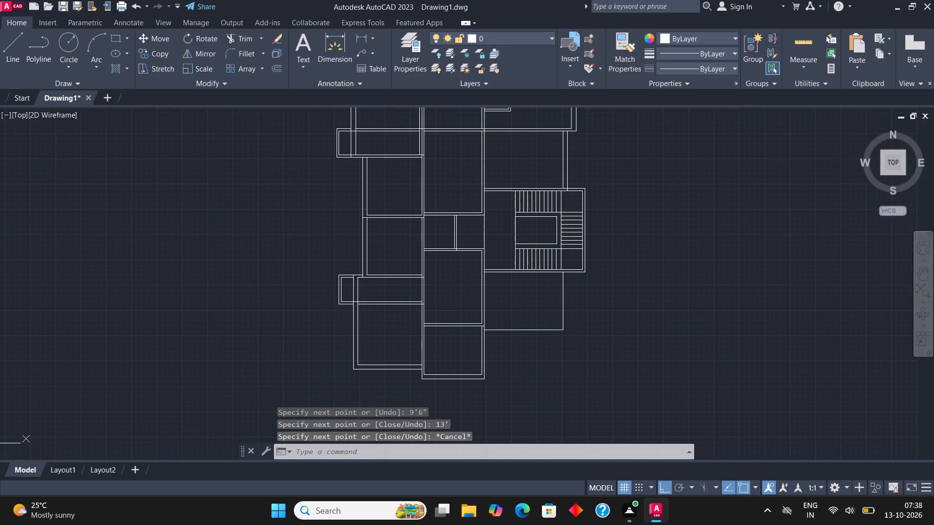
scroll(559, 330, "up", 2)
left_click(577, 350)
left_click(522, 285)
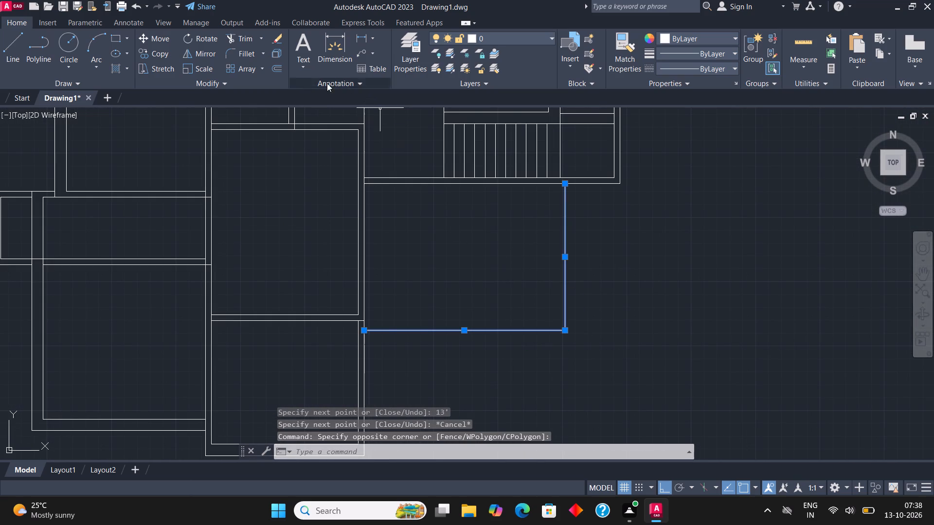
left_click(276, 64)
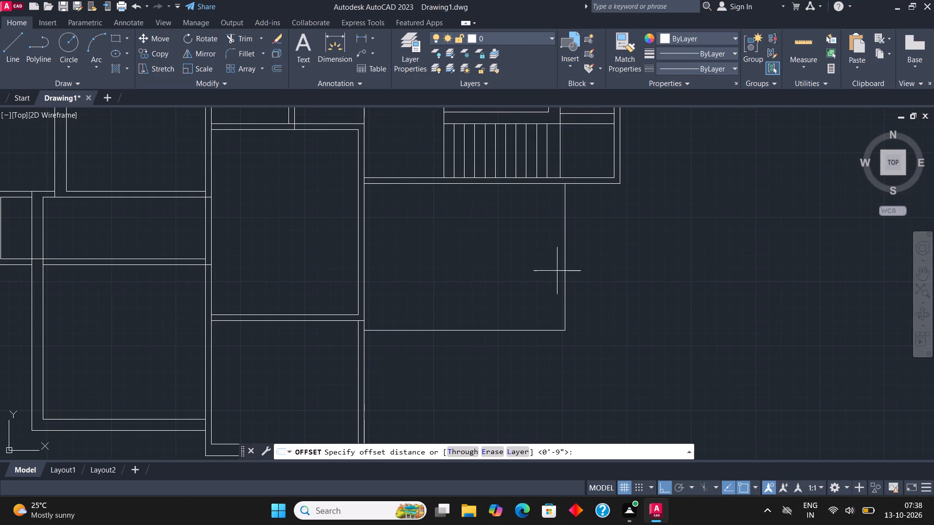
left_click(562, 274)
type("9\"")
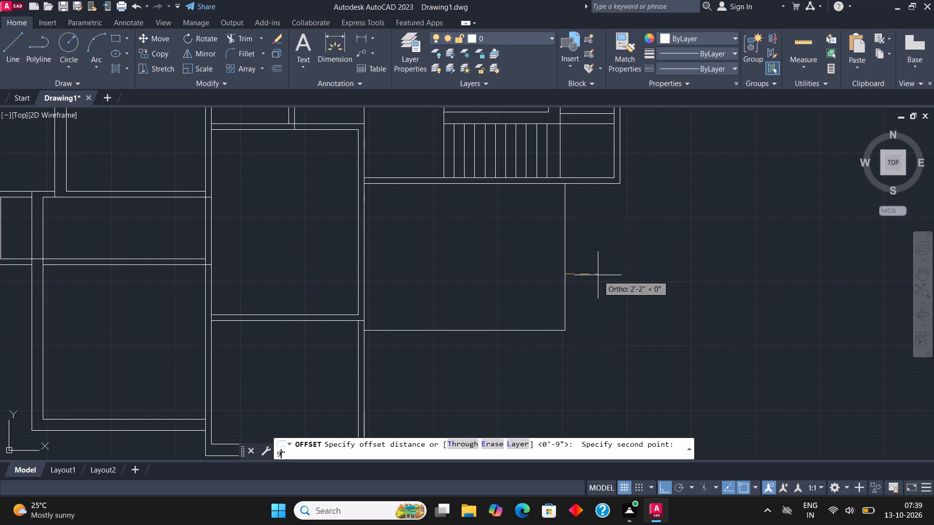
key("Return")
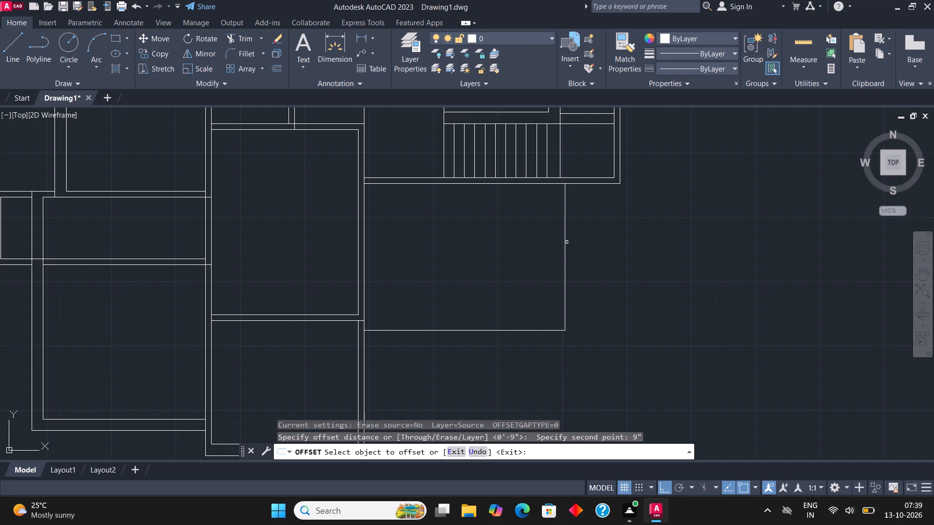
left_click(567, 242)
left_click(564, 245)
left_click(601, 238)
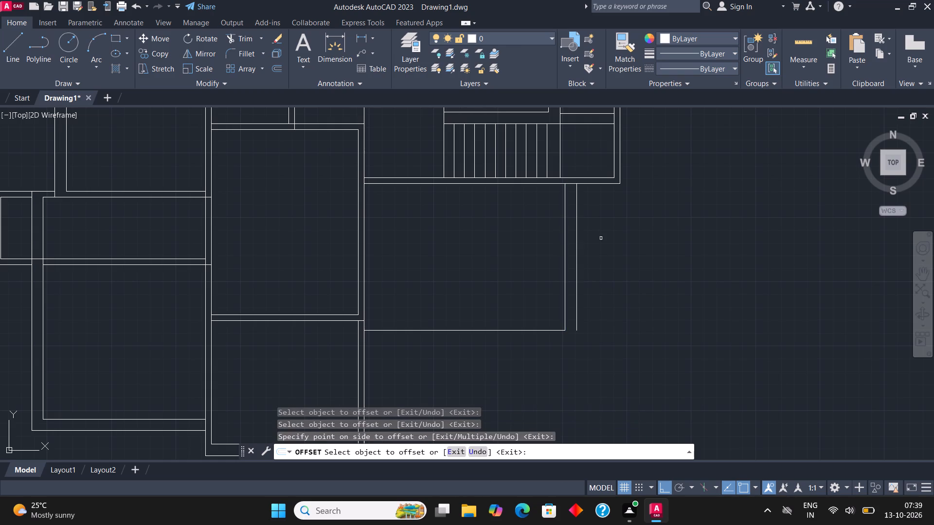
scroll(534, 245, "down", 2)
middle_click_drag(539, 232, 542, 307)
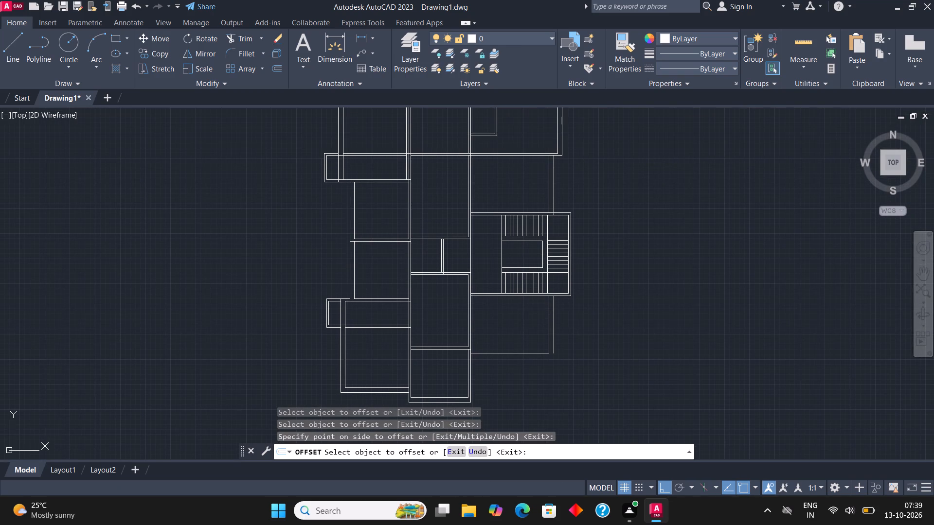
key("Escape")
Move the staircase's outer right wall line 4.5" outward.
scroll(598, 256, "up", 2)
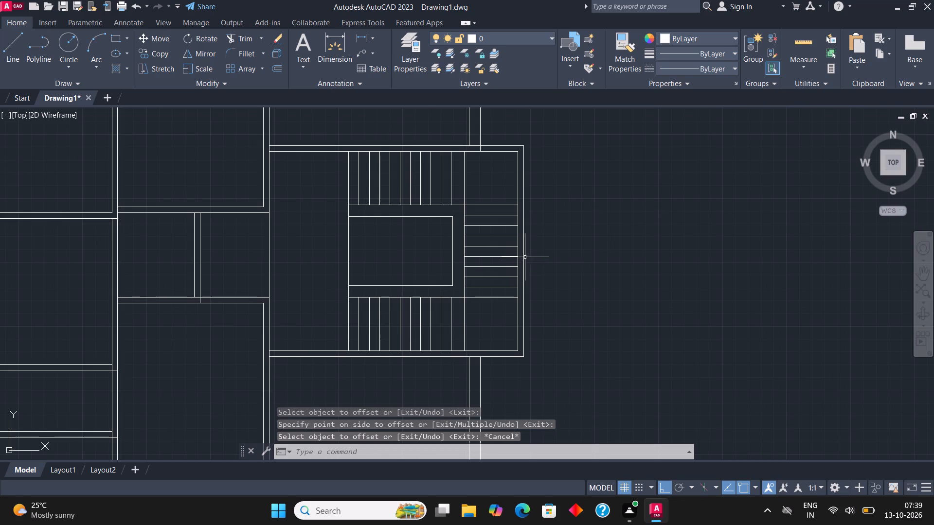
left_click(524, 256)
left_click(154, 39)
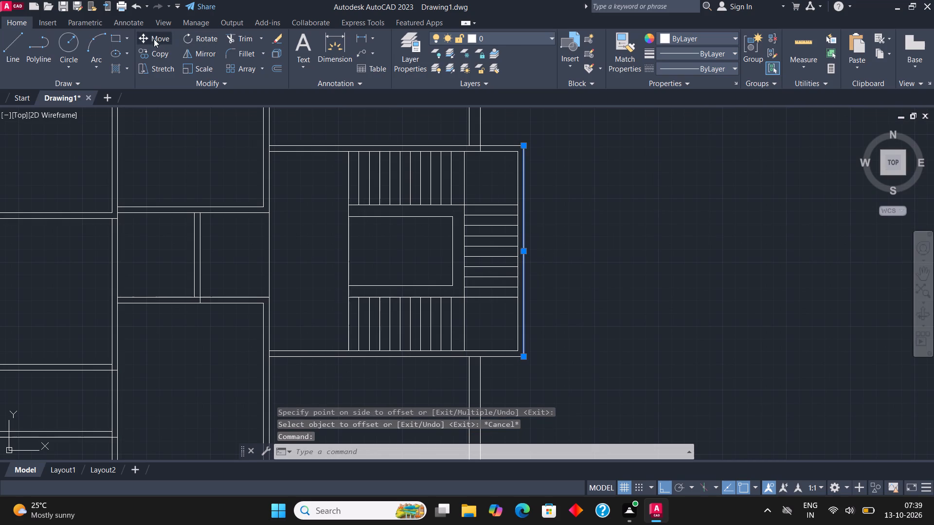
left_click(525, 256)
type("4.5\"")
key("Return")
key("Escape")
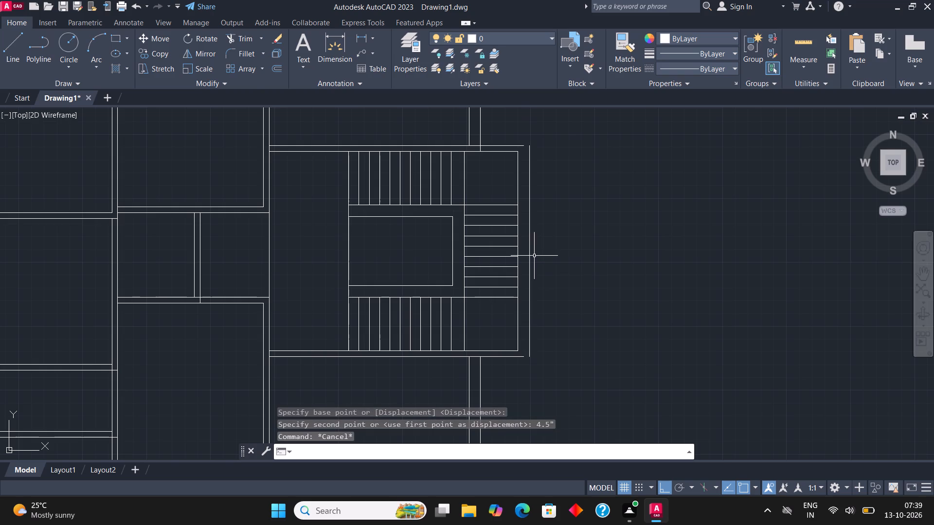
Fillet the moved outer wall line with the staircase's top and bottom outer wall lines to close both corners.
left_click(245, 50)
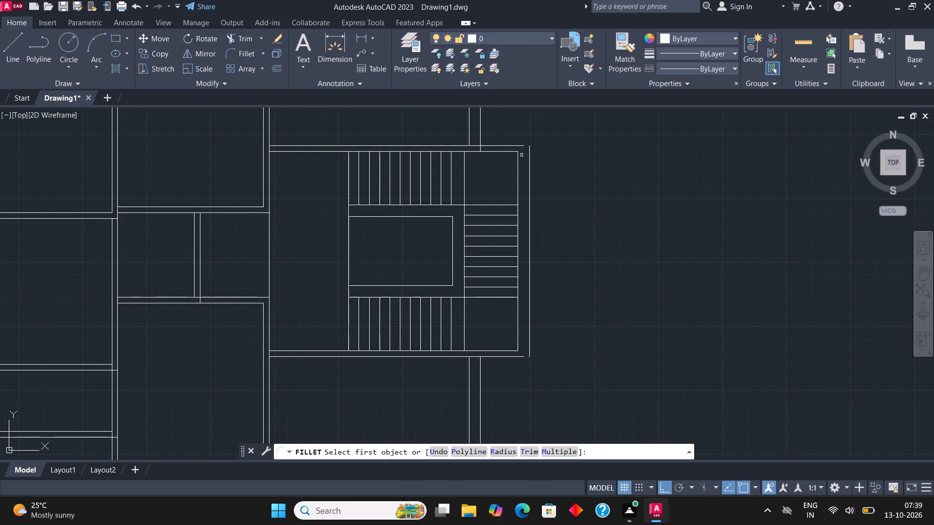
left_click(521, 147)
left_click(530, 155)
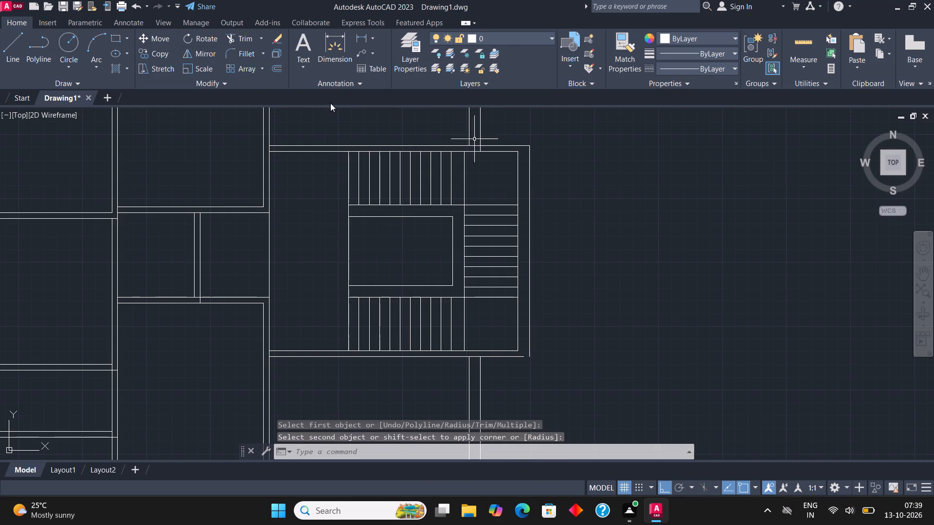
left_click(245, 56)
left_click(500, 357)
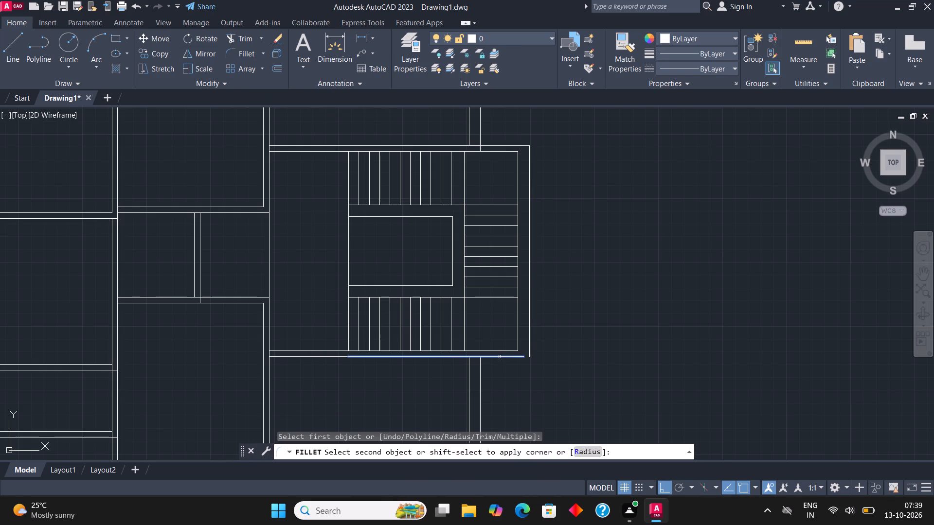
left_click(531, 339)
left_click(529, 333)
Offset the bottom wall line of the room below the staircase 4.5" downward.
scroll(526, 293, "down", 2)
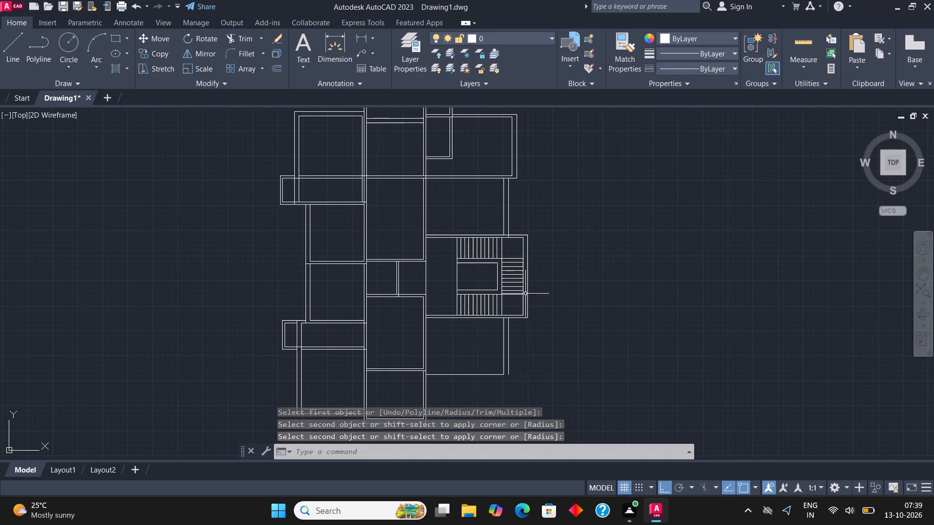
middle_click_drag(536, 296, 537, 291)
middle_click_drag(499, 344, 499, 285)
scroll(480, 317, "up", 2)
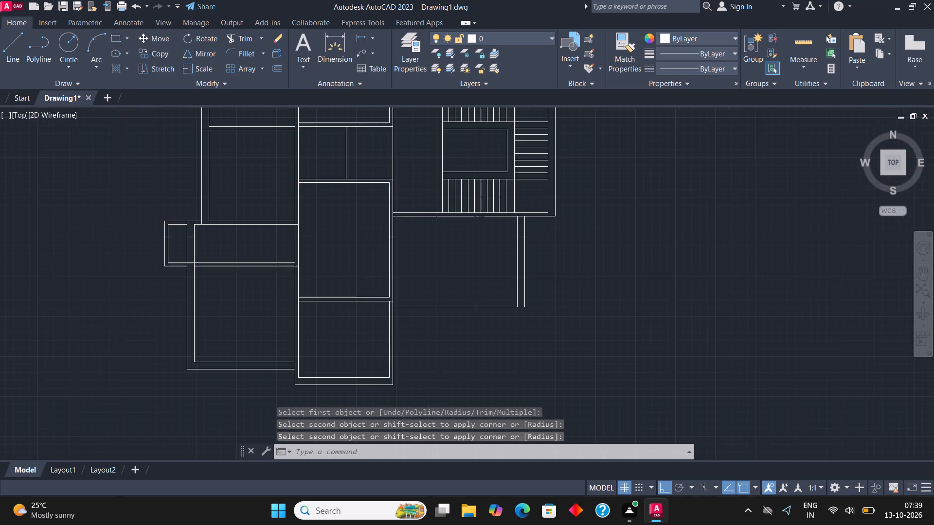
left_click(480, 317)
left_click(474, 297)
left_click(275, 68)
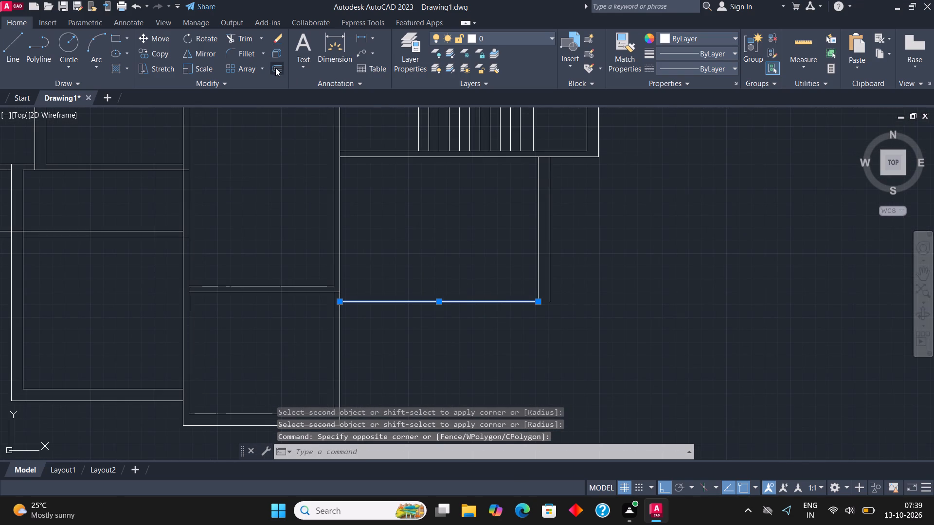
left_click(440, 300)
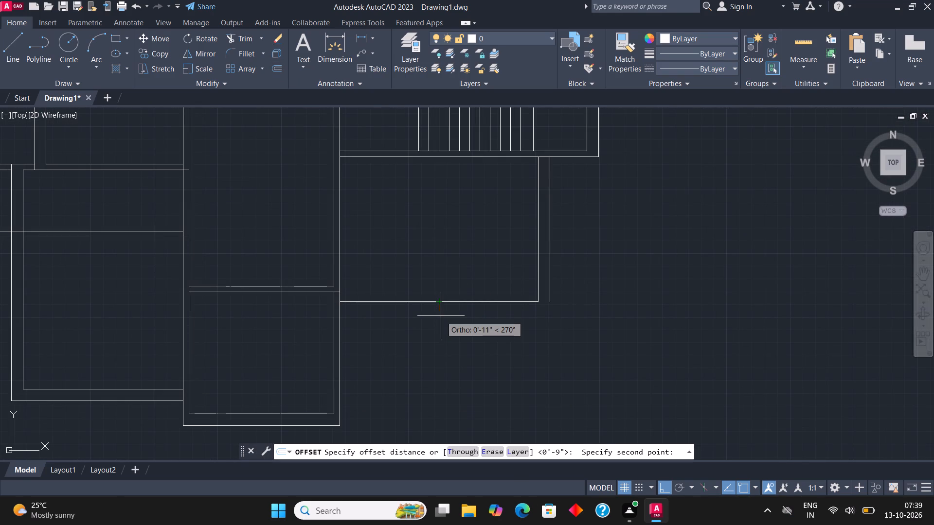
type("4.5\"")
key("Return")
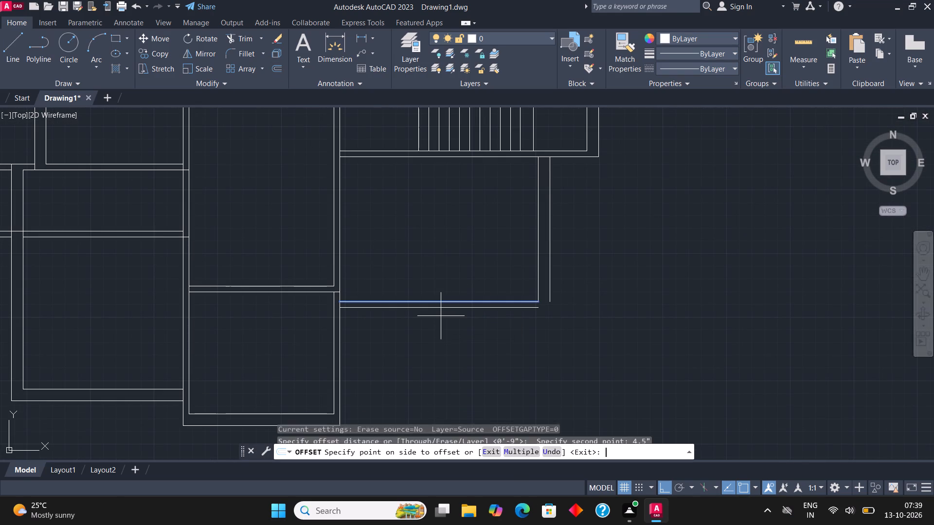
left_click(442, 323)
key("Escape")
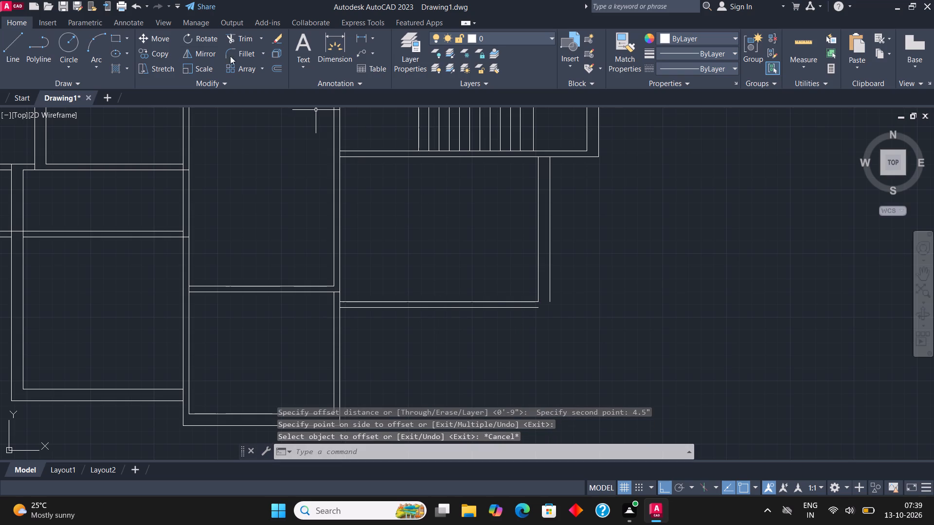
Fillet the room's outer bottom and outer right wall lines into a closed corner.
left_click(240, 55)
left_click(494, 308)
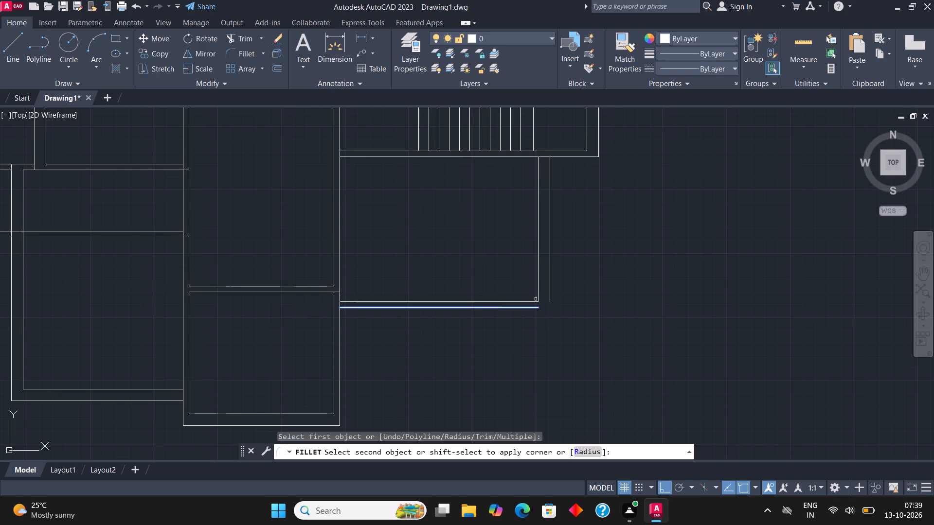
left_click(549, 284)
Draw a 4' line from the new room's outer lower-left corner along its bottom wall, continuing with a vertical line downward.
scroll(521, 262, "down", 2)
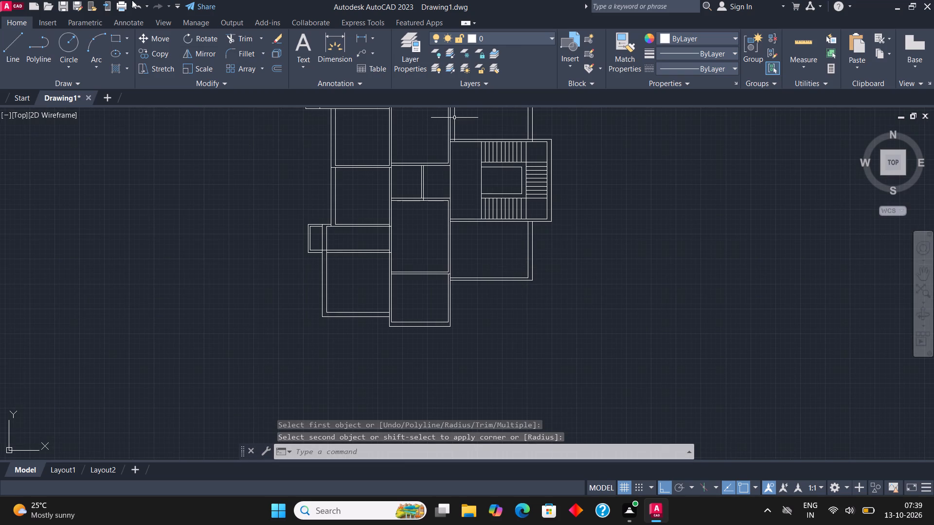
left_click(17, 45)
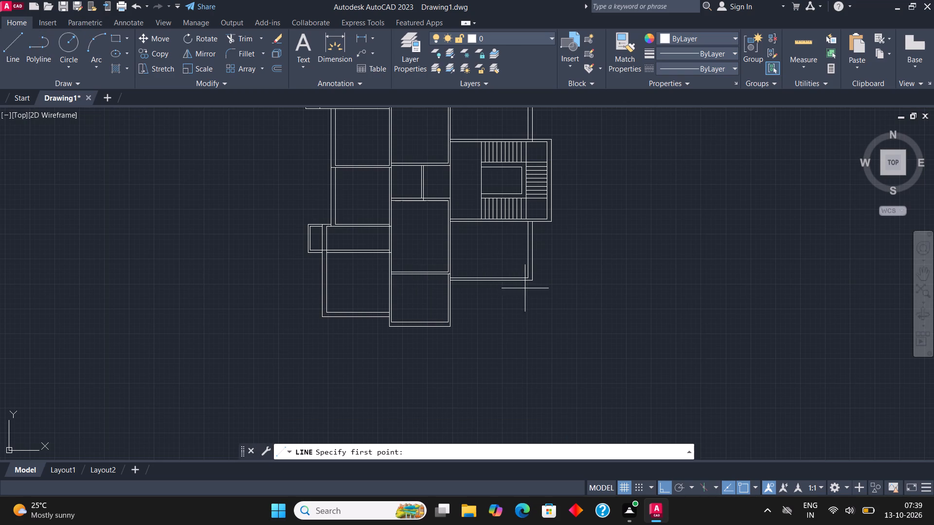
scroll(471, 296, "up", 2)
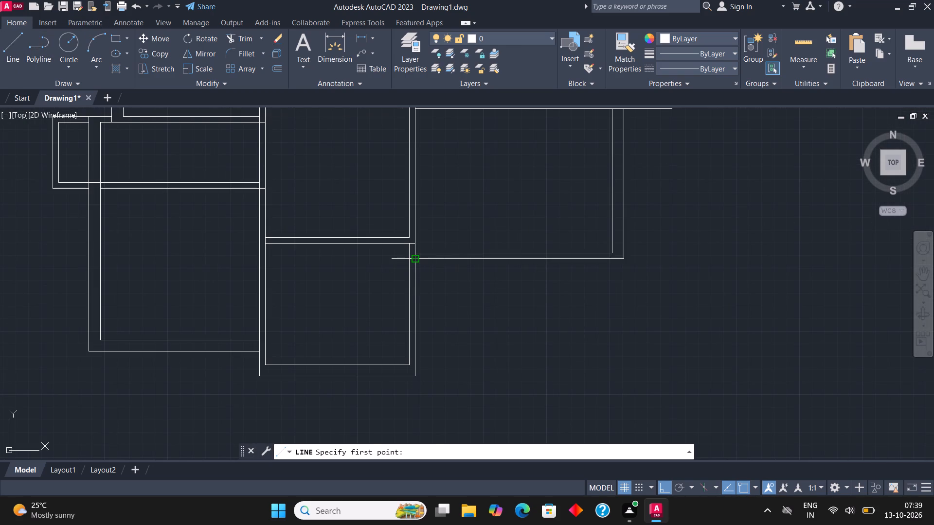
left_click(417, 261)
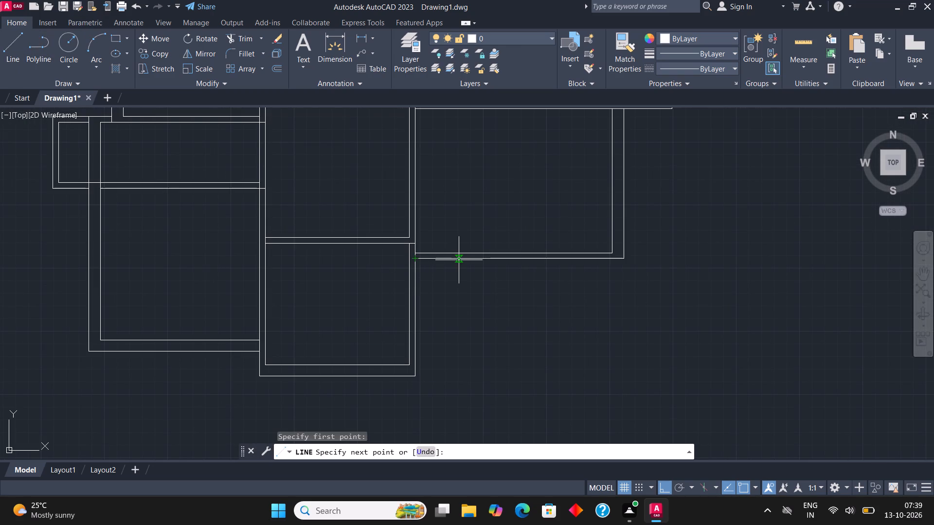
type("4'")
key("Return")
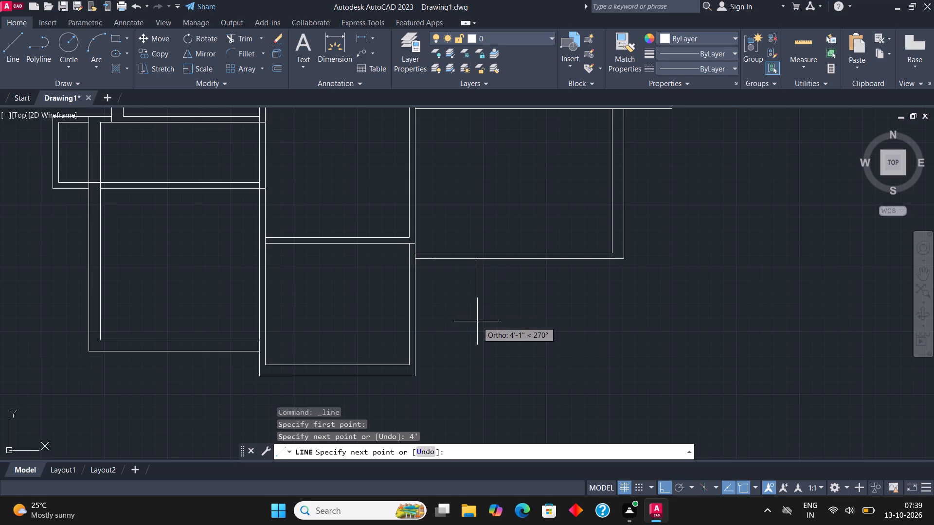
left_click(477, 335)
key("Escape")
Offset the new vertical wall line below the 13' by 9'6" room 4.5" to the right.
left_click_drag(480, 322, 475, 317)
left_click(467, 313)
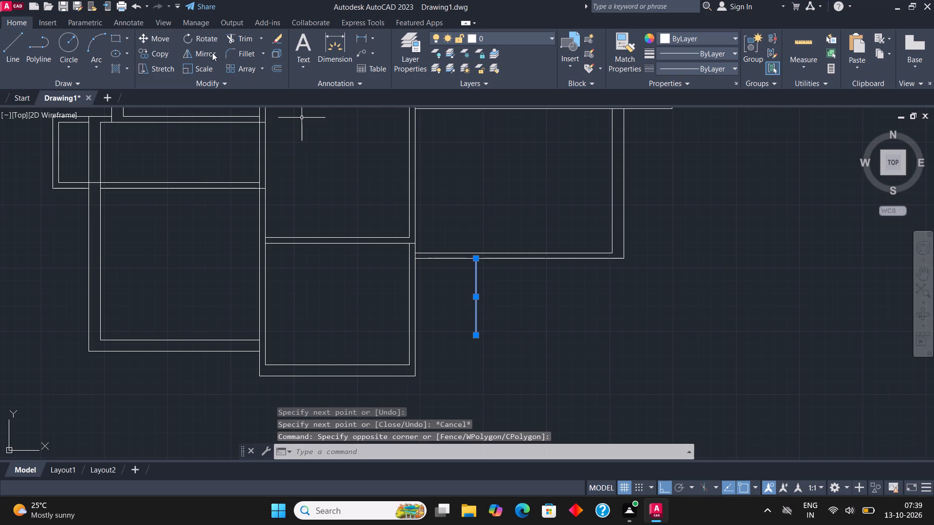
left_click(278, 70)
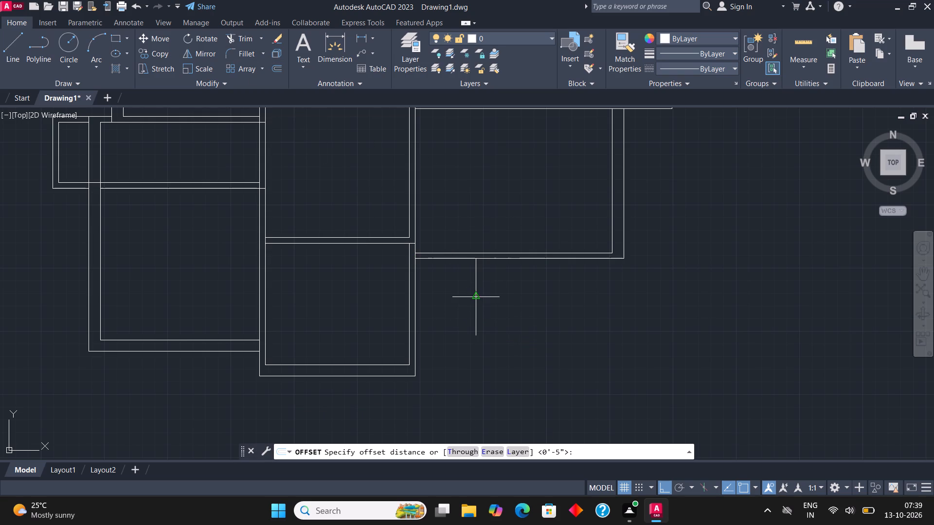
left_click(476, 298)
type("4.5\"")
key("Return")
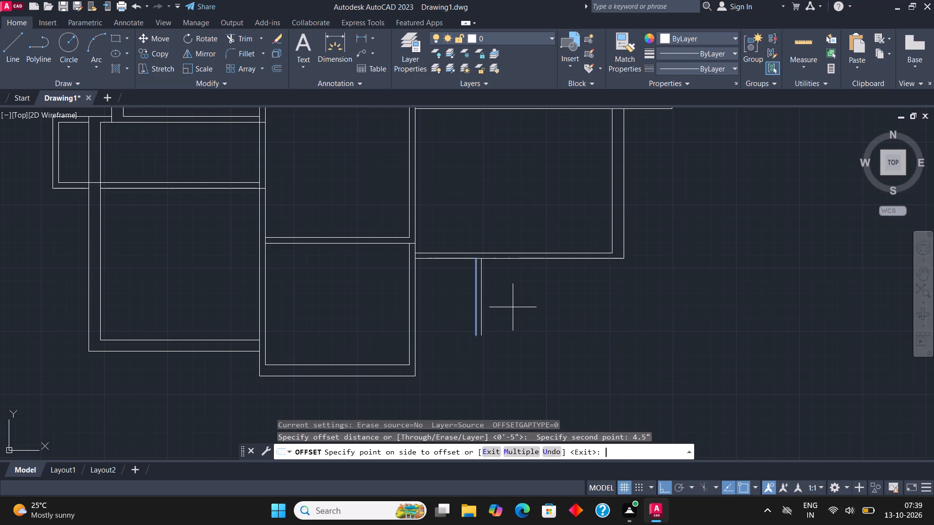
left_click(551, 323)
key("Escape")
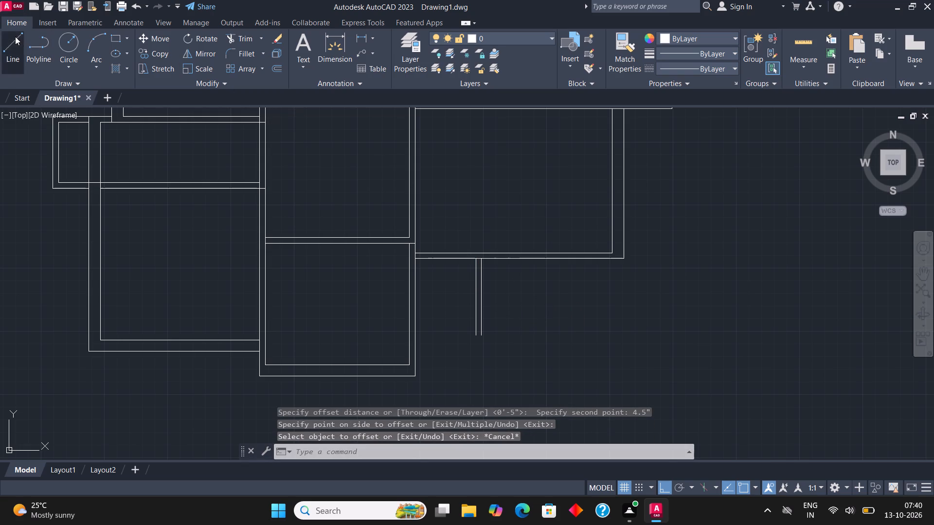
Draw a 10' by 10' room outline with lines starting from the offset wall line's top end, closing back up to its lower end.
left_click(15, 36)
scroll(493, 267, "up", 2)
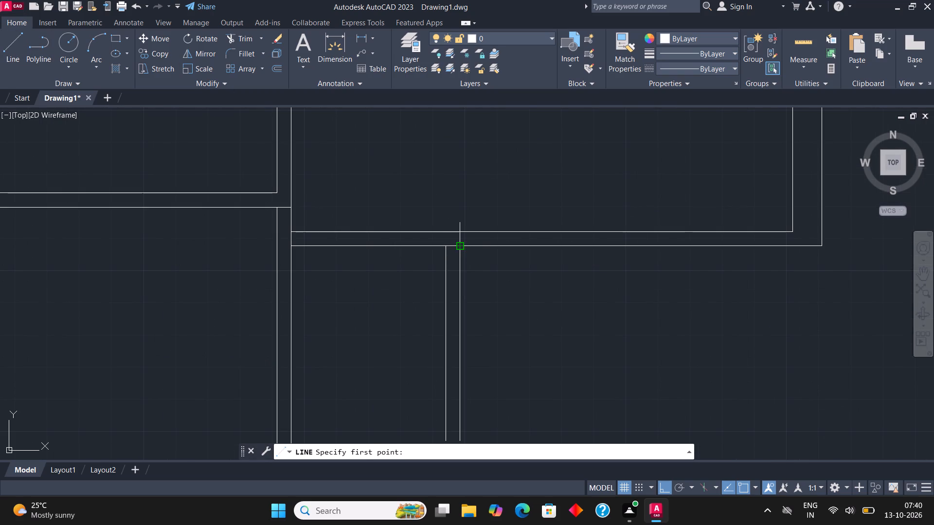
left_click(459, 247)
type("10'")
key("Return")
scroll(663, 280, "down", 1)
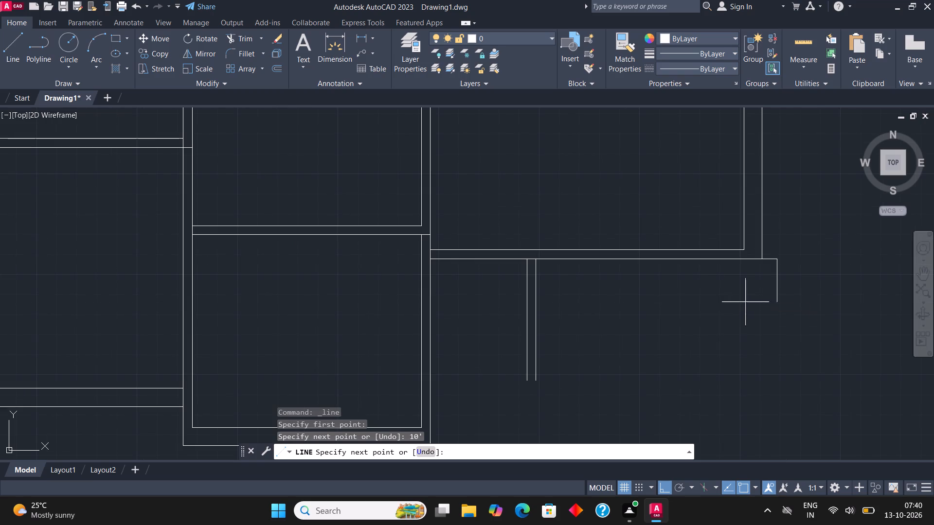
type("10'")
key("Return")
scroll(792, 358, "down", 3)
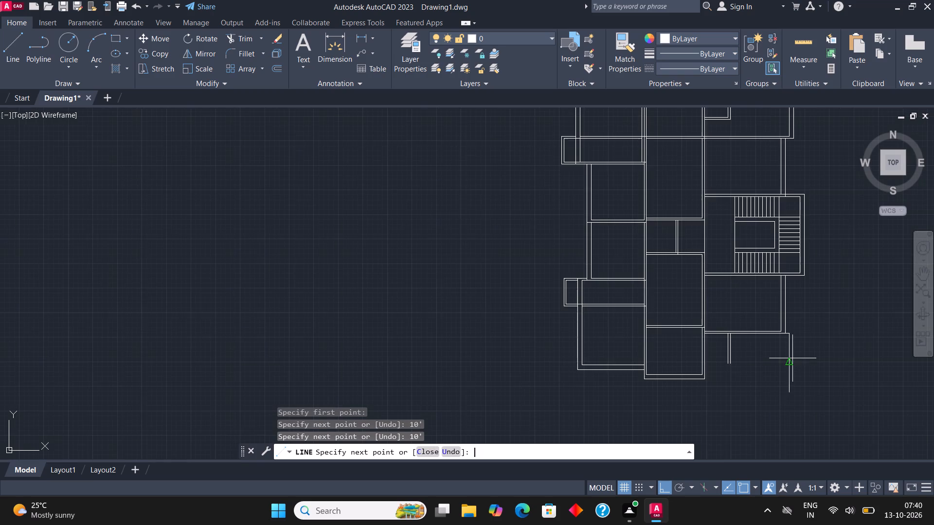
scroll(772, 399, "up", 2)
type("10'")
key("Return")
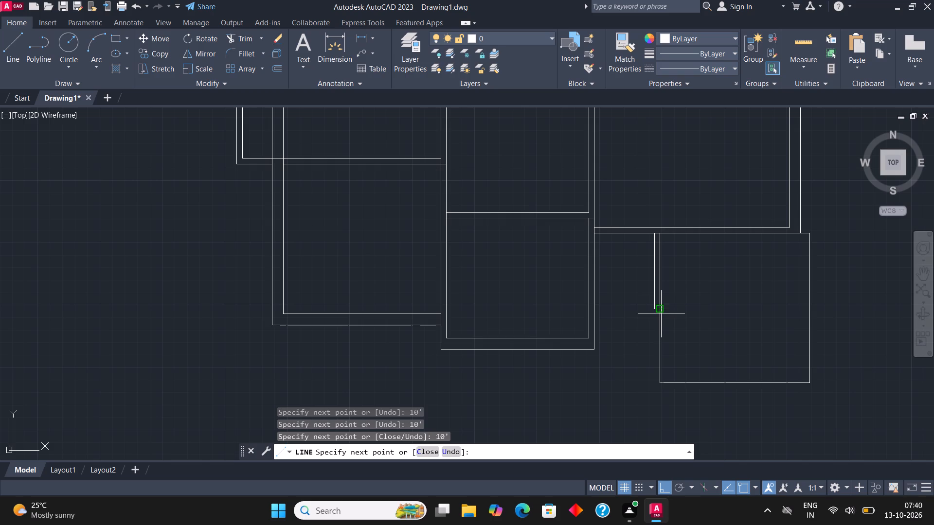
left_click(661, 314)
key("Escape")
Offset the 10' room's right and bottom wall lines 9" outward.
middle_click_drag(677, 305, 446, 241)
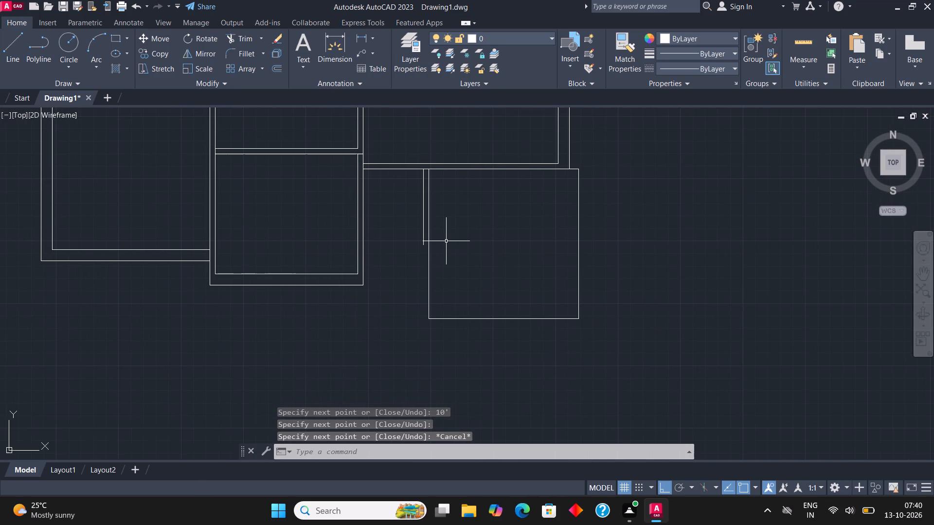
scroll(454, 249, "down", 1)
scroll(536, 261, "up", 1)
left_click_drag(549, 344, 540, 332)
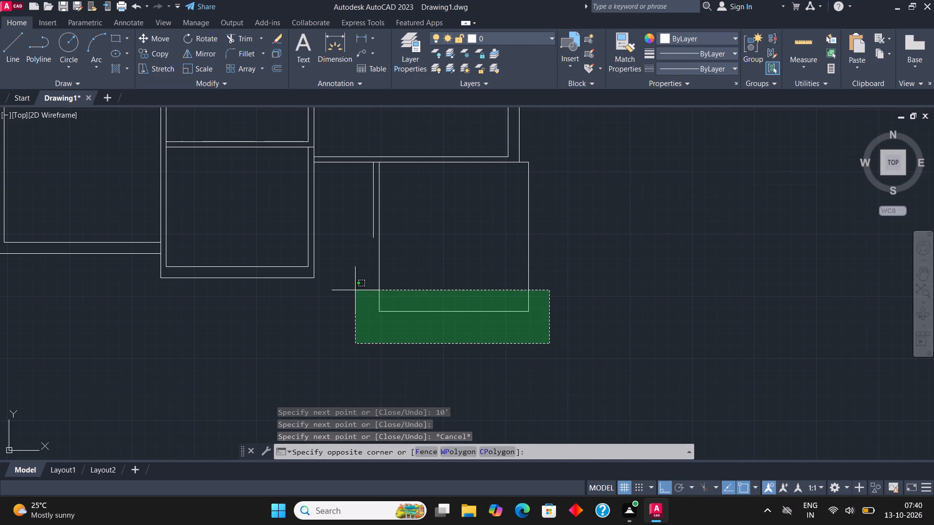
left_click(353, 285)
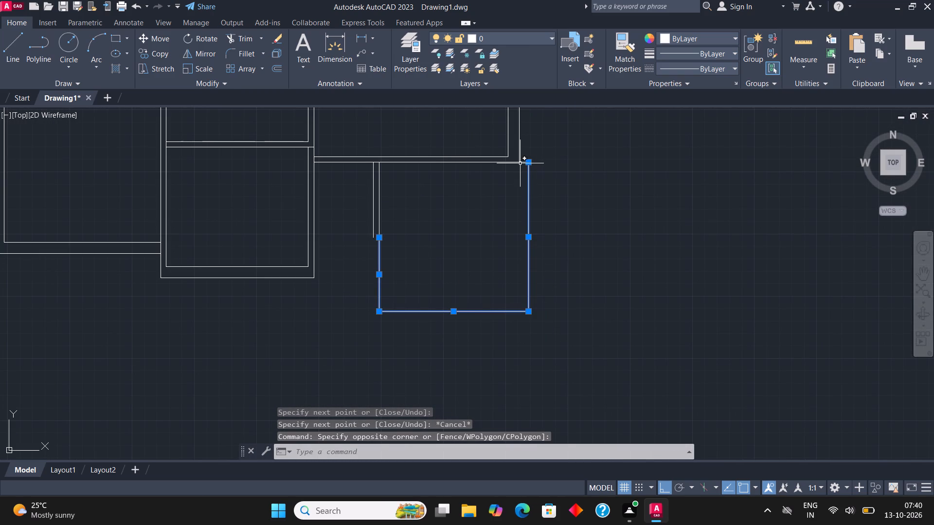
left_click(520, 163)
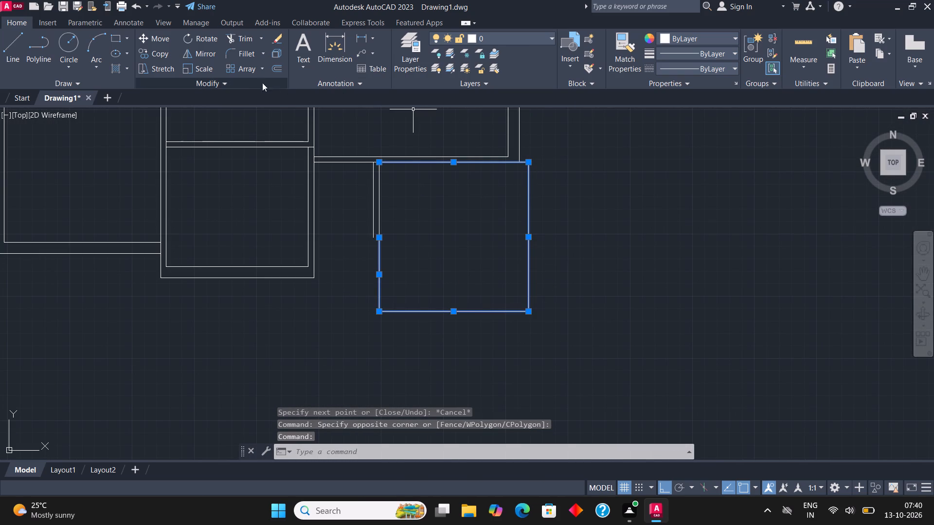
left_click(274, 67)
left_click(529, 253)
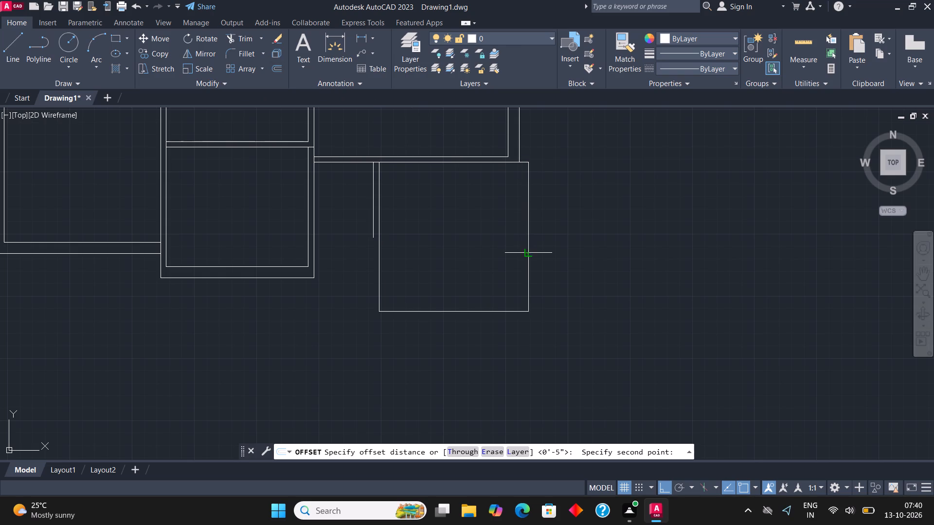
type("9\"")
key("Return")
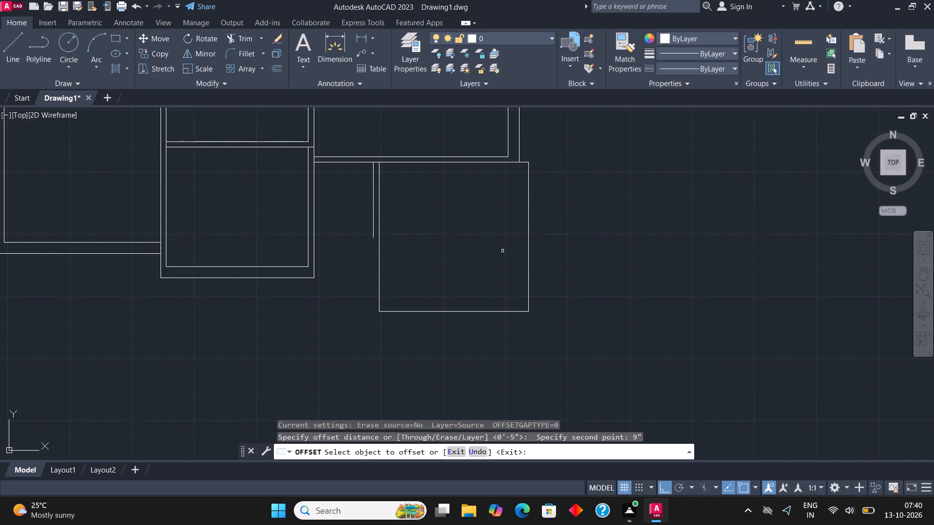
left_click(528, 252)
left_click(587, 259)
left_click(477, 312)
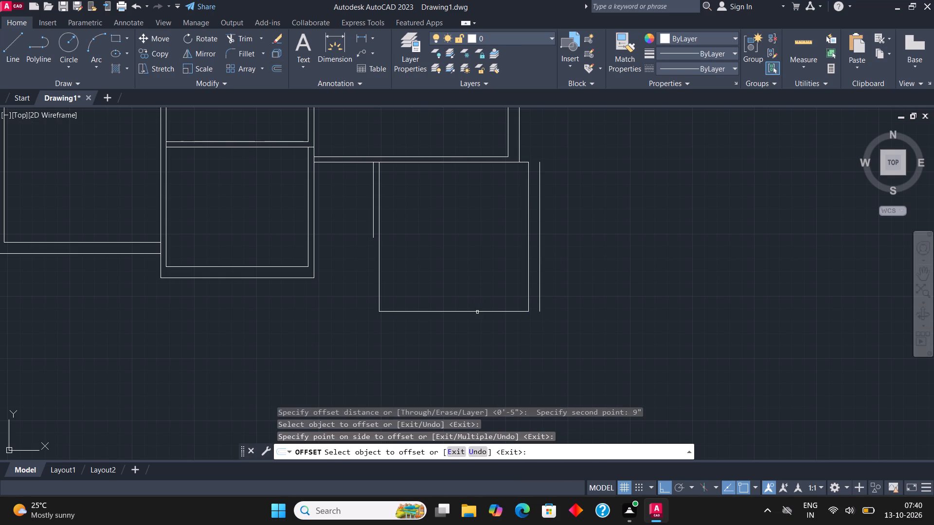
left_click(477, 333)
key("Escape")
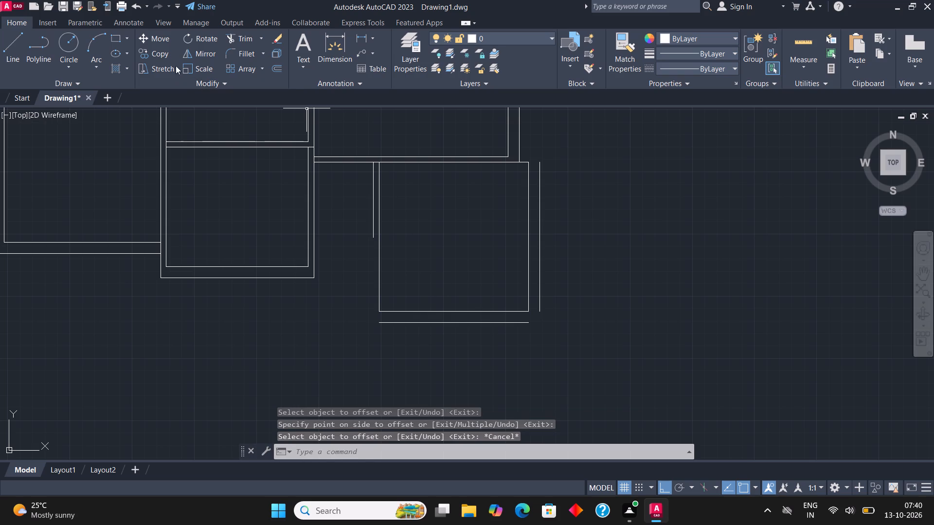
Draw a short horizontal line from the upper room's outer right wall and fillet it with the 10' room's outer right wall line.
left_click(18, 44)
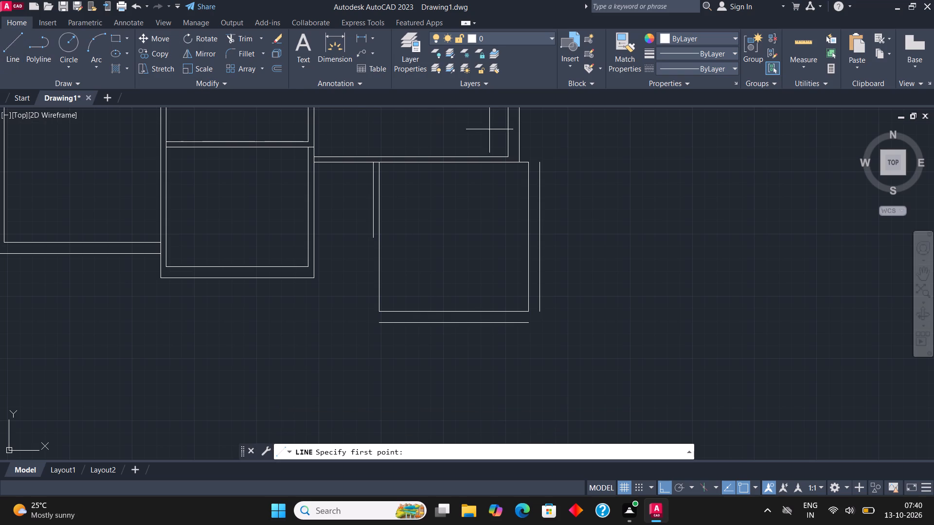
scroll(528, 151, "up", 3)
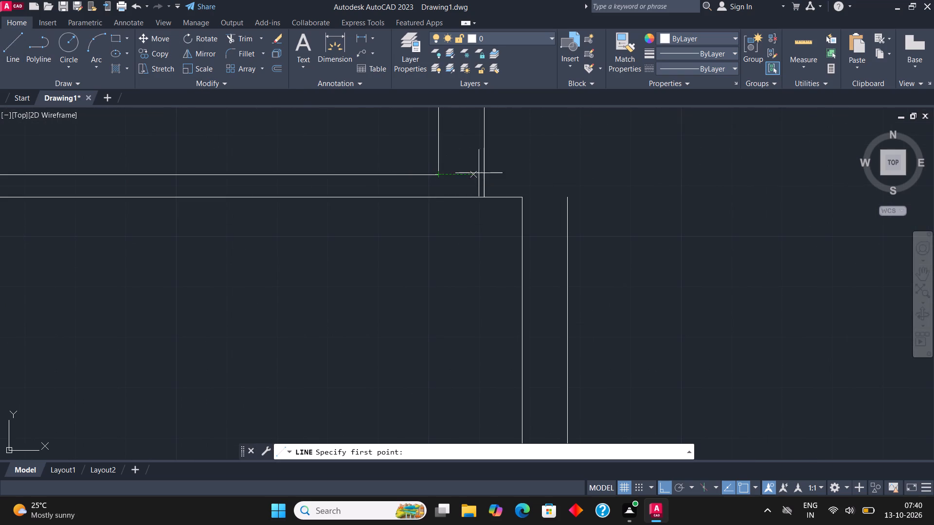
left_click(483, 175)
left_click(545, 173)
key("Escape")
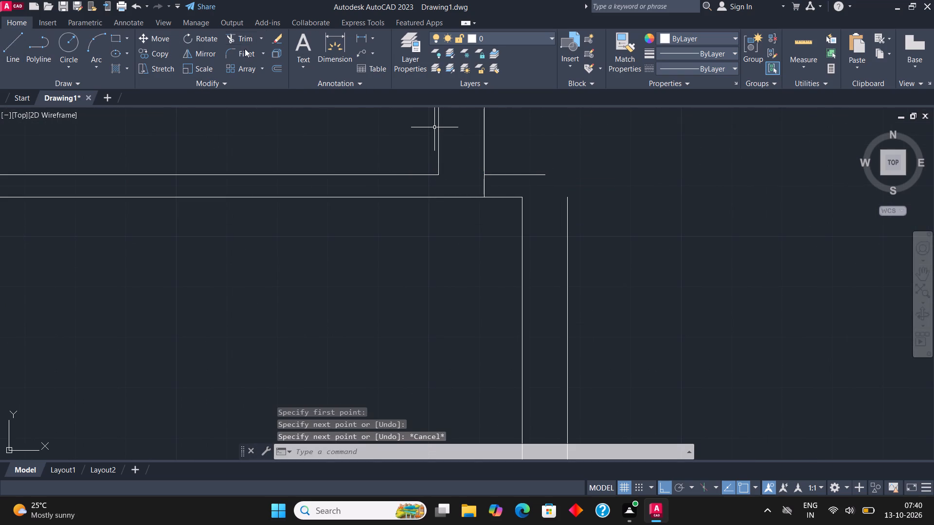
left_click(245, 55)
left_click(537, 175)
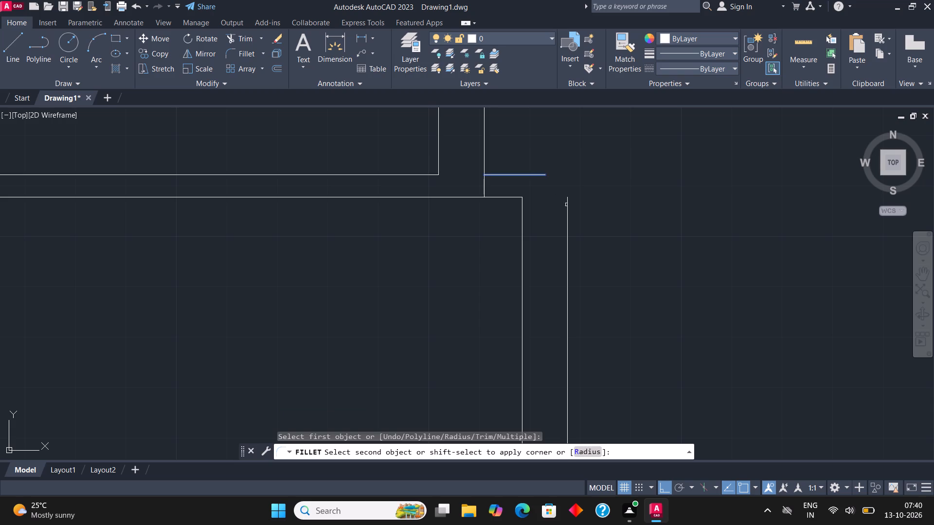
left_click(567, 207)
Fillet the 10' room's outer bottom wall line with its outer right and outer left wall lines to close both lower corners.
scroll(558, 198, "down", 4)
scroll(565, 326, "up", 2)
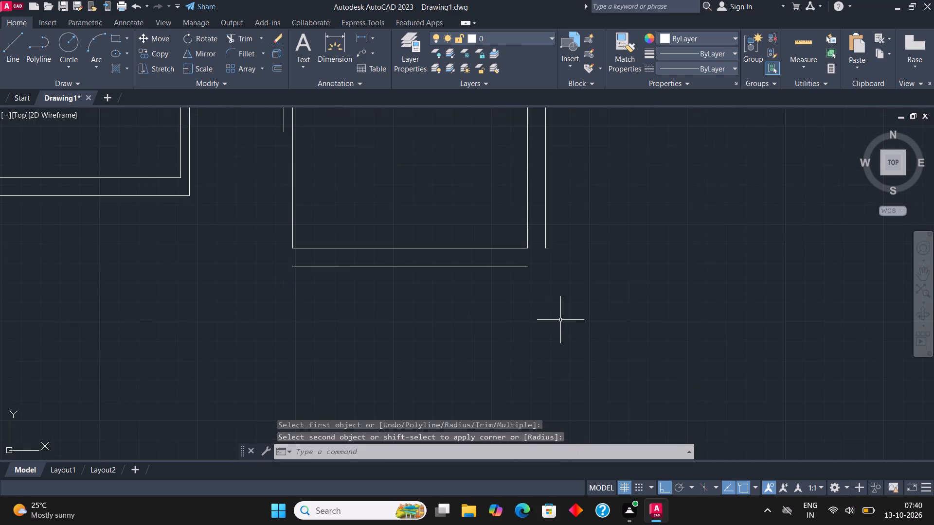
left_click(243, 55)
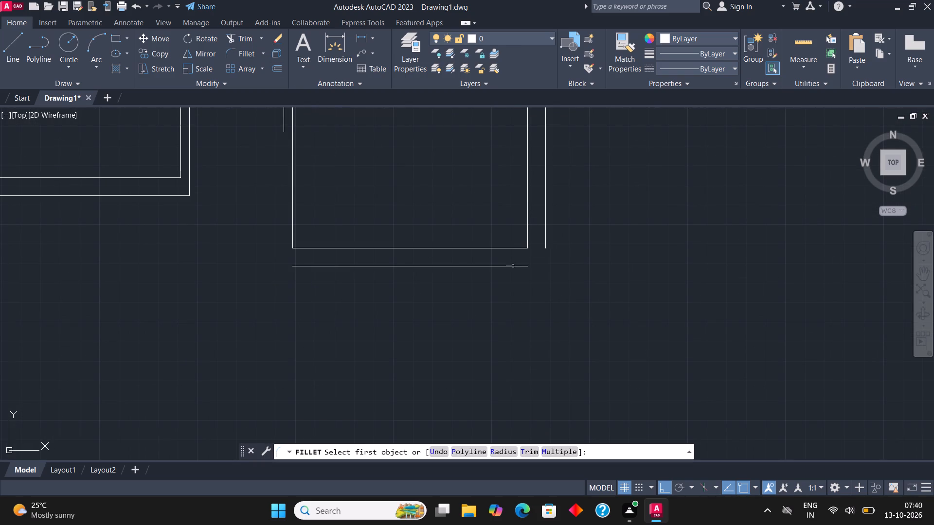
left_click(508, 265)
left_click(547, 241)
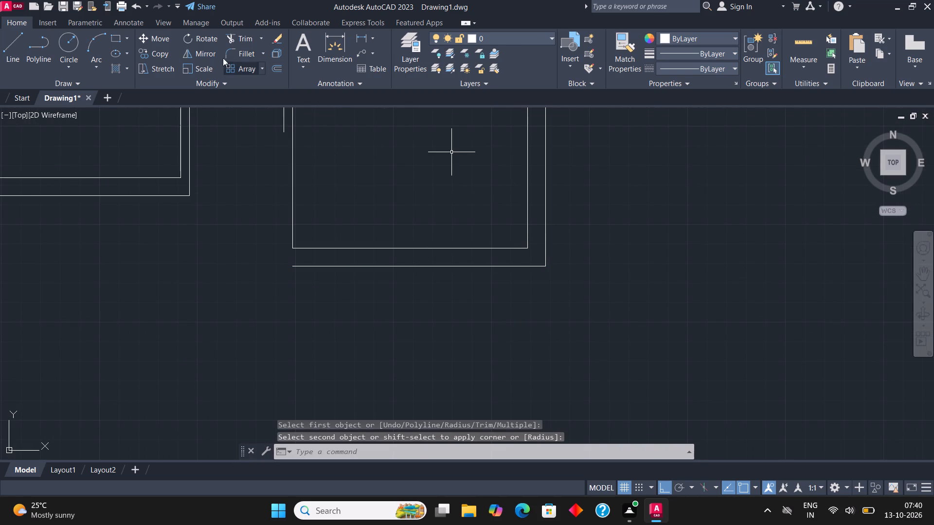
left_click(240, 54)
left_click(285, 126)
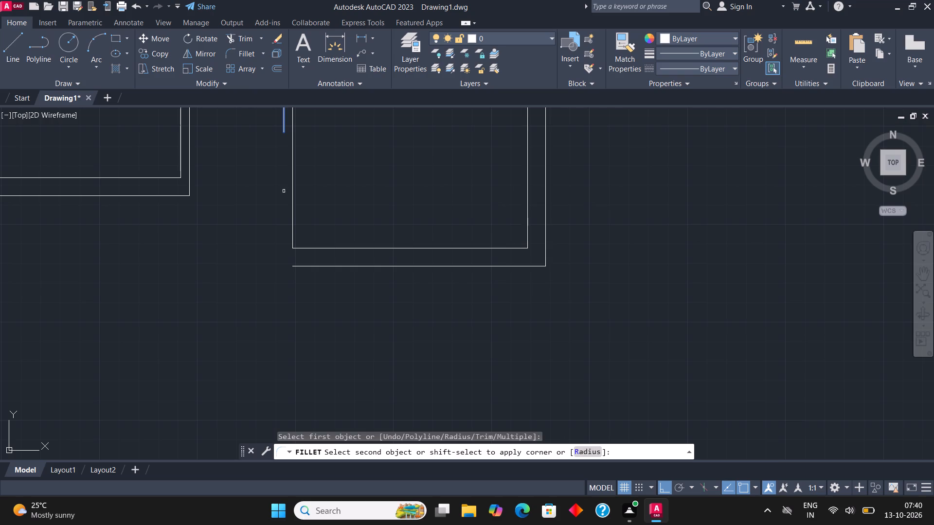
left_click(322, 266)
Draw a line from the 10' room's inner lower-left corner to its outer wall, 4' further left, and up to the adjacent room's outer corner.
scroll(345, 302, "down", 3)
middle_click_drag(356, 262, 367, 262)
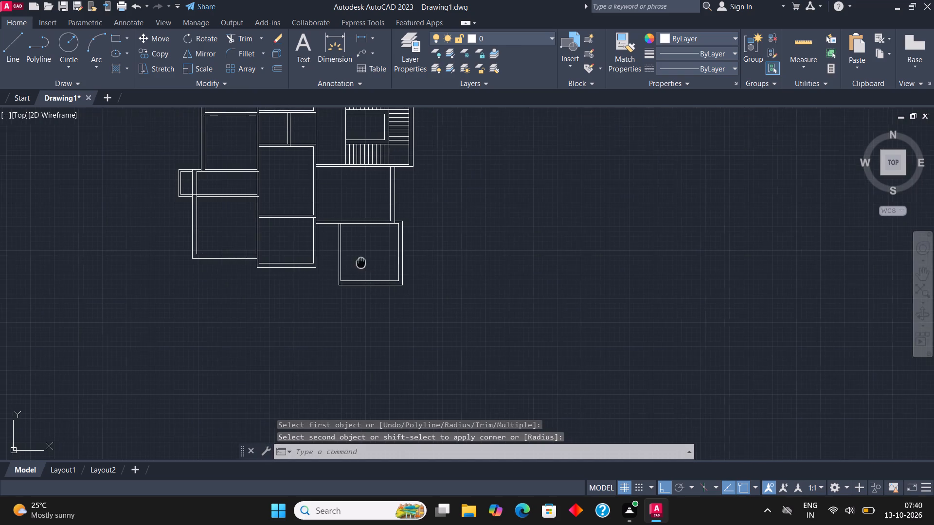
middle_click_drag(367, 262, 461, 244)
scroll(434, 260, "up", 2)
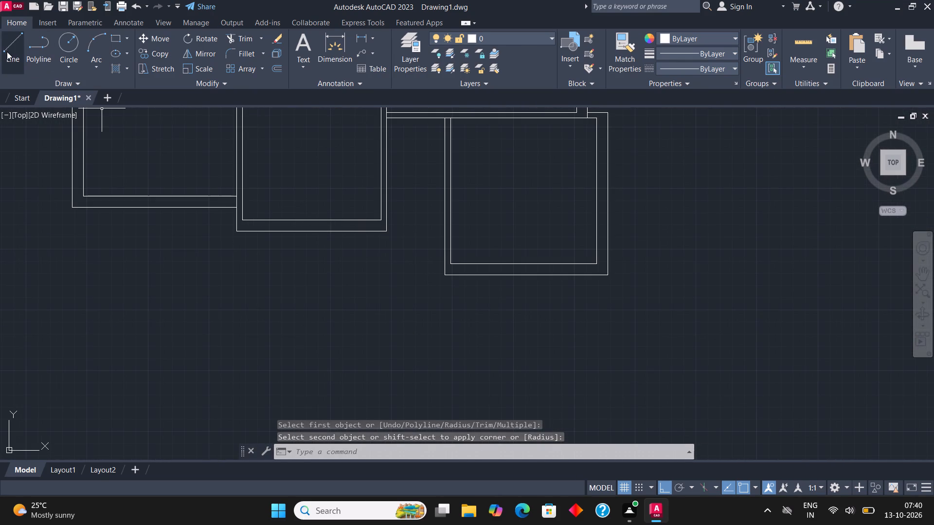
left_click(8, 52)
scroll(479, 270, "up", 2)
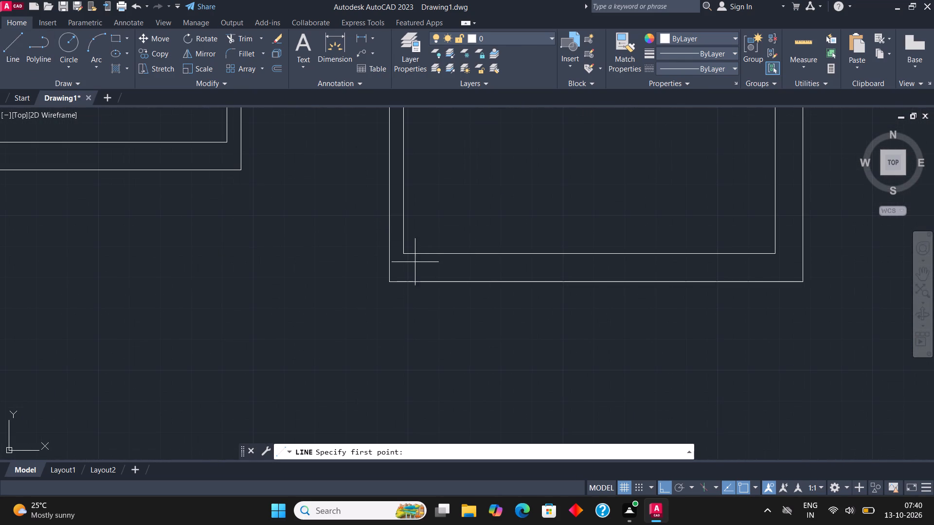
left_click(404, 250)
left_click(387, 250)
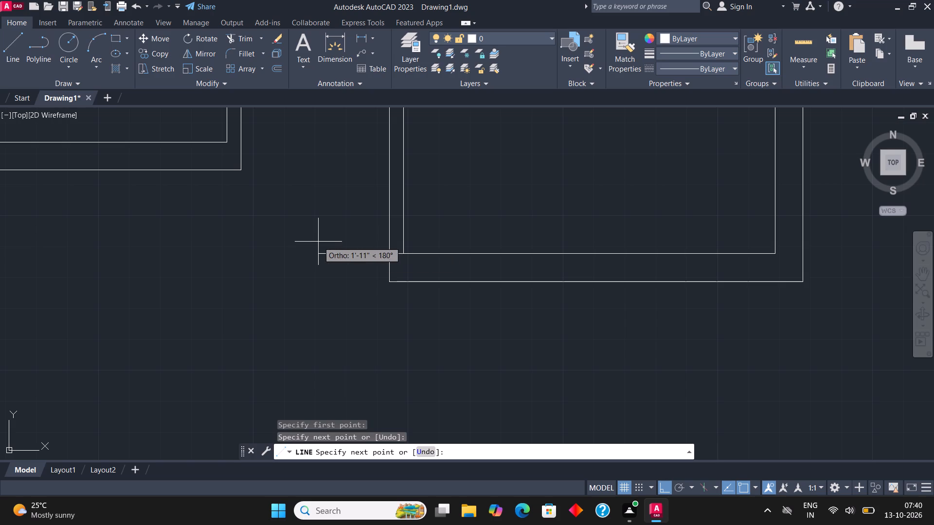
type("4'")
key("Return")
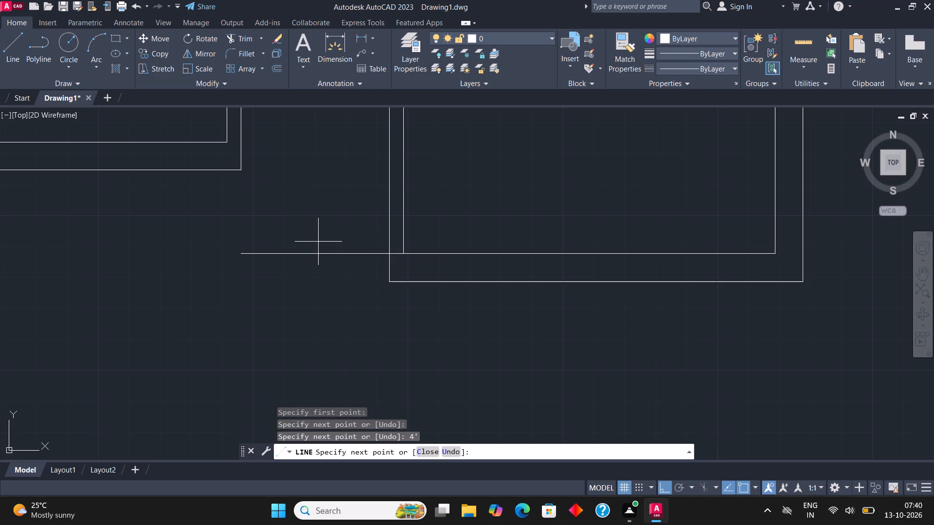
left_click(236, 173)
middle_click_drag(269, 213, 291, 213)
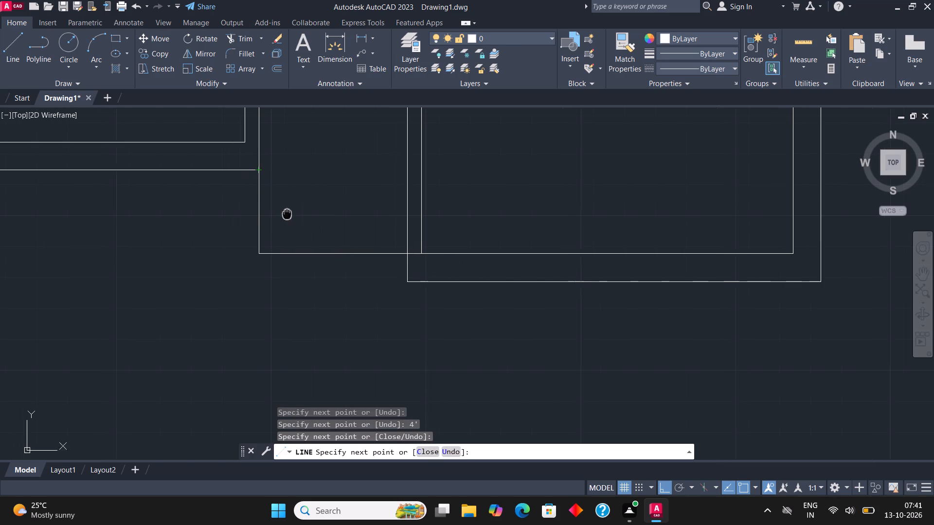
middle_click_drag(291, 213, 312, 224)
key("Escape")
Offset the bottom line of the 4' space beside the 10' room 9" outward.
scroll(319, 239, "down", 1)
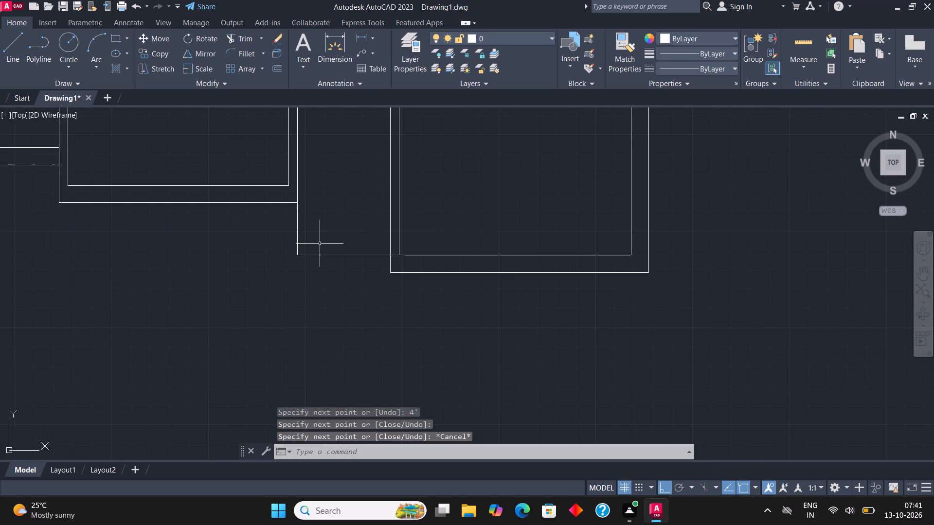
scroll(323, 245, "up", 1)
left_click(320, 280)
left_click(275, 232)
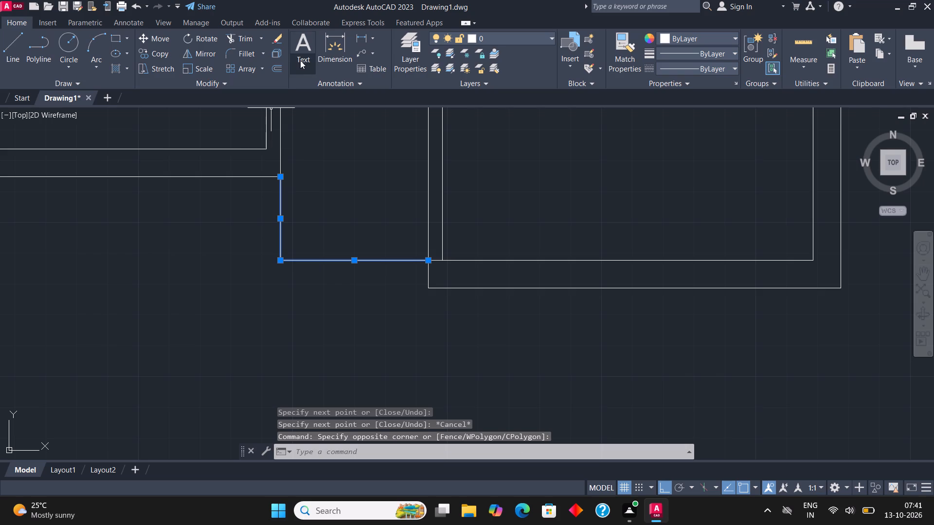
left_click(277, 65)
scroll(437, 304, "down", 1)
middle_click_drag(368, 290, 384, 290)
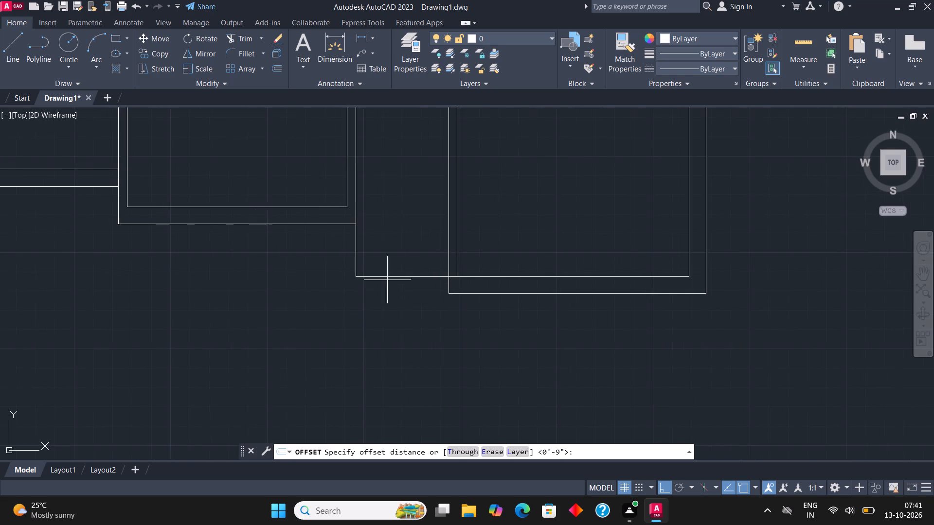
scroll(389, 277, "up", 1)
left_click(389, 277)
type("9\"")
key("Return")
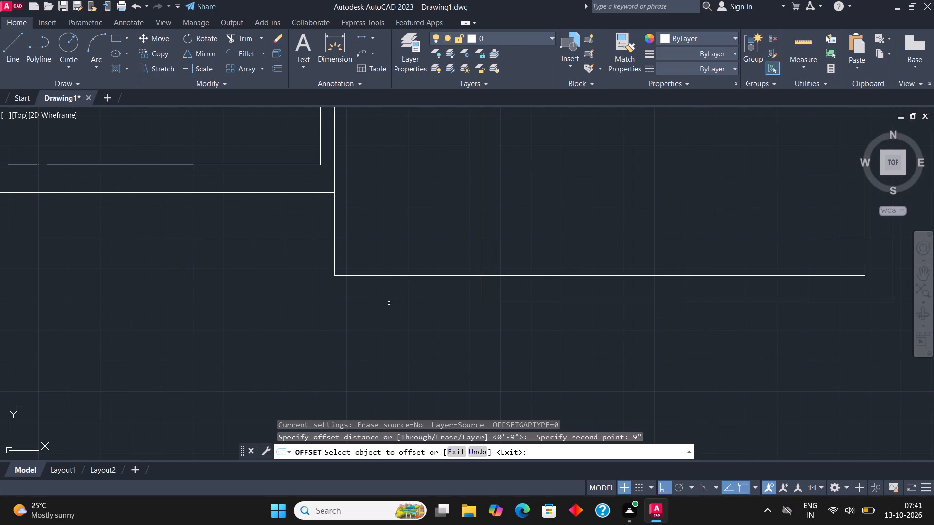
left_click(390, 275)
left_click(390, 323)
scroll(390, 336, "down", 1)
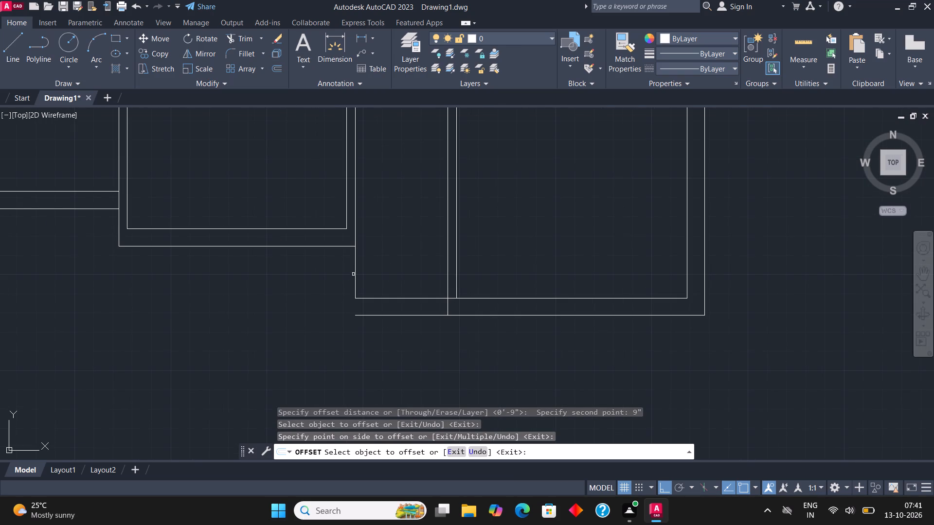
scroll(364, 289, "down", 2)
middle_click_drag(381, 295, 394, 297)
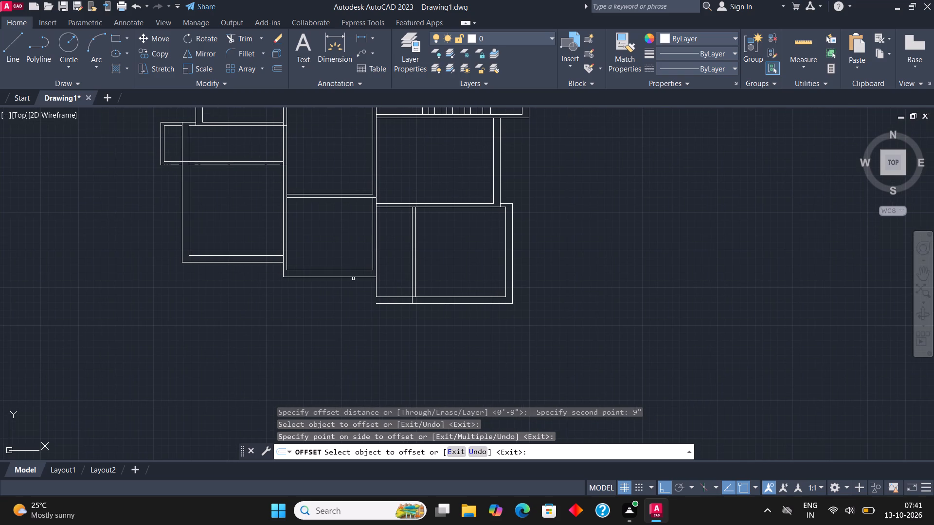
scroll(353, 279, "up", 2)
key("Escape")
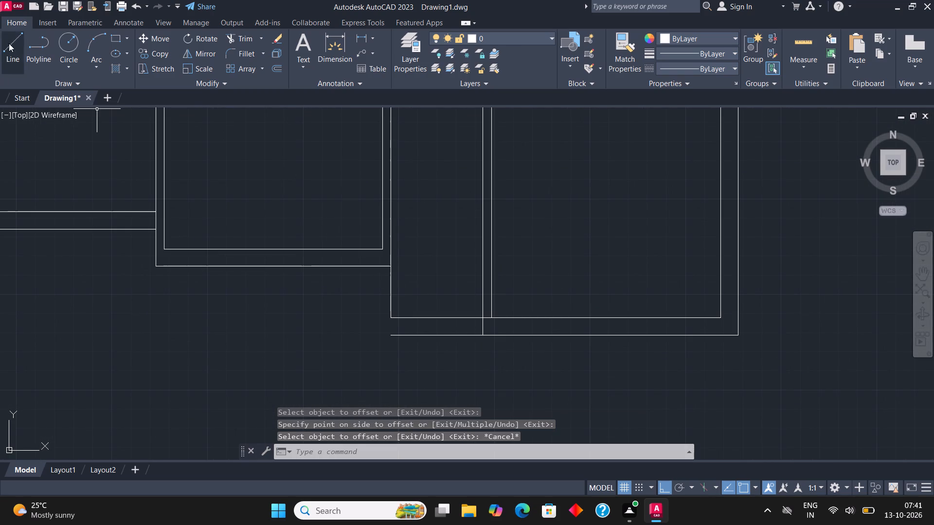
Draw a short vertical line down from the adjacent room's outer bottom wall and fillet it with the 4' space's outer bottom line.
left_click(12, 37)
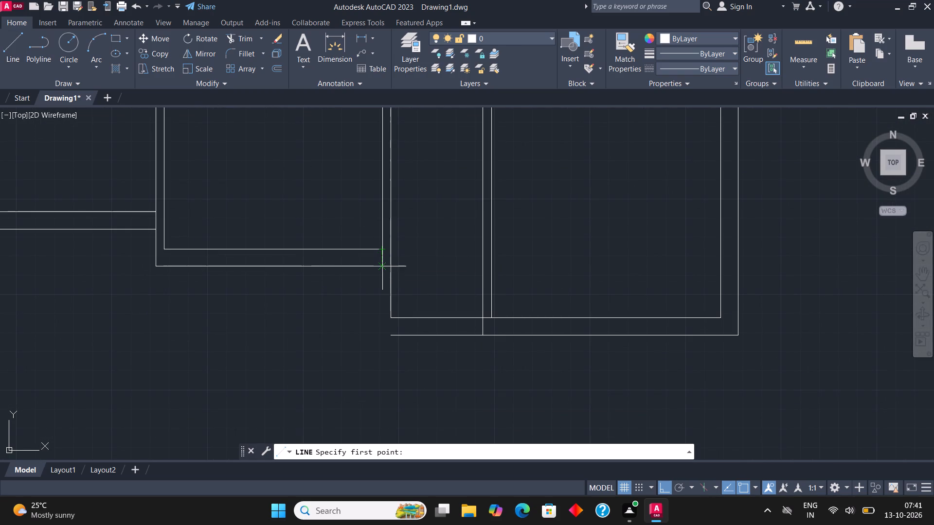
left_click(383, 265)
left_click(384, 323)
key("Escape")
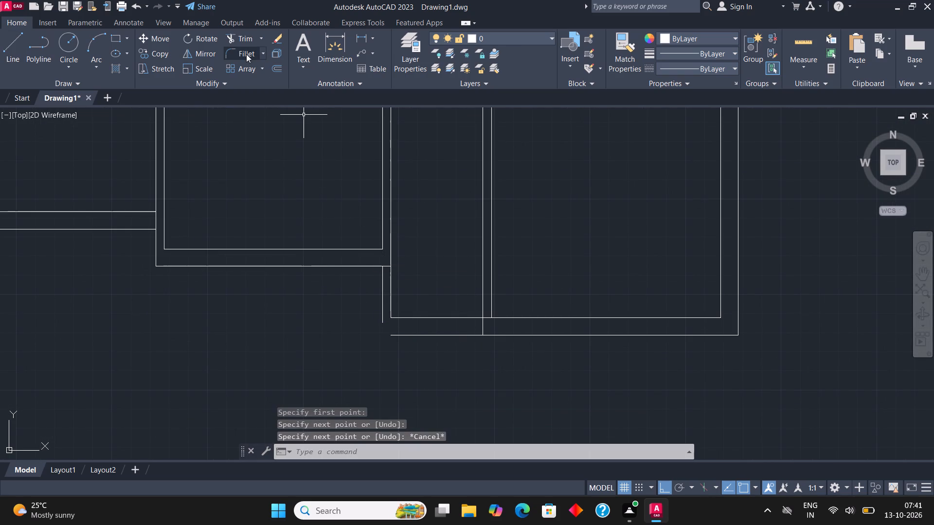
left_click(246, 54)
left_click(384, 303)
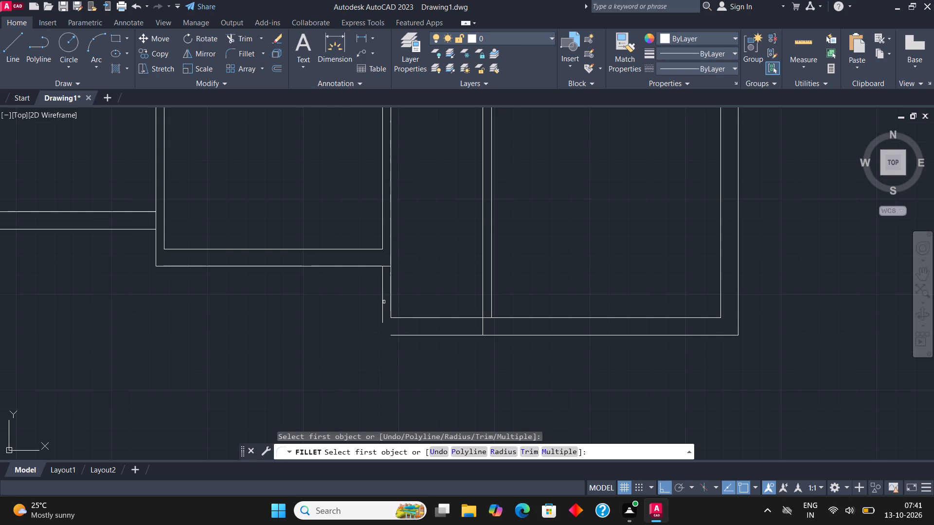
left_click(382, 299)
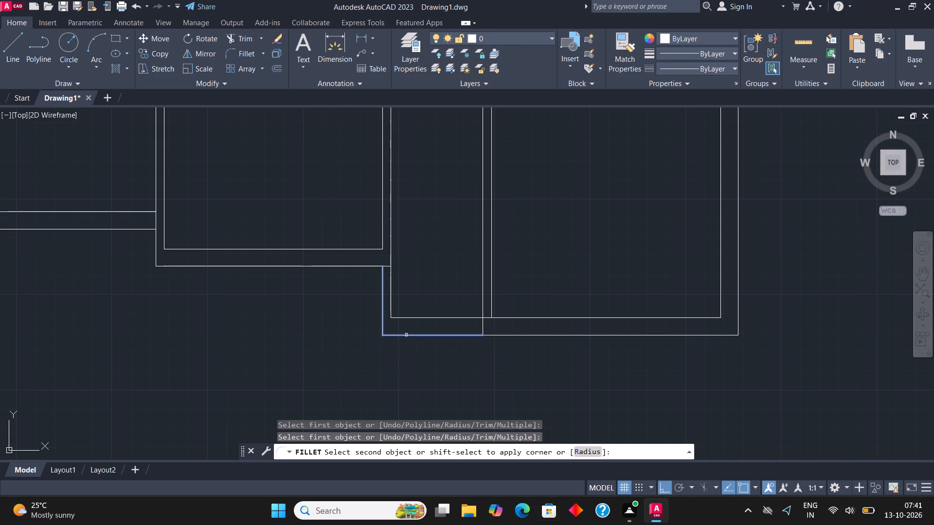
left_click(406, 335)
scroll(405, 334, "down", 2)
scroll(449, 339, "up", 2)
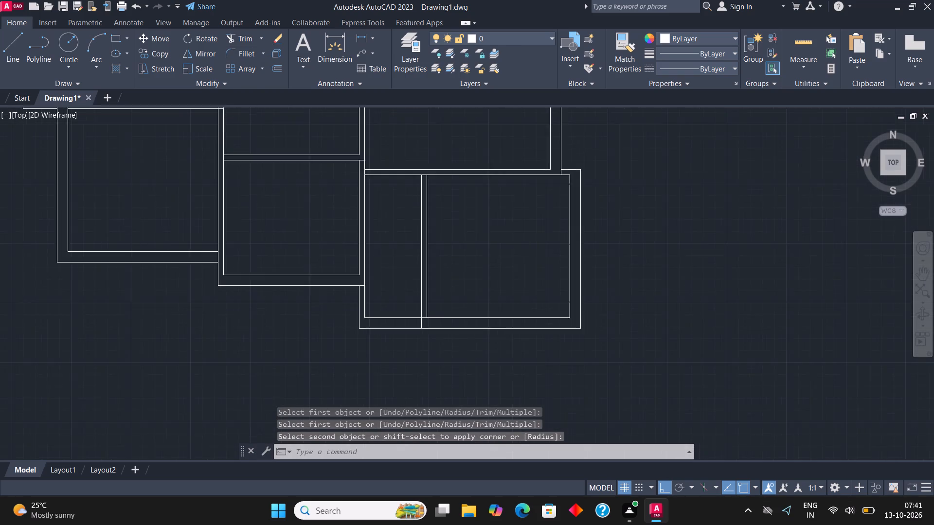
Trim the partition stub crossing the bottom wall, the leftover segment at the adjacent room's outer corner, and the inner line between the partition lines.
left_click(239, 36)
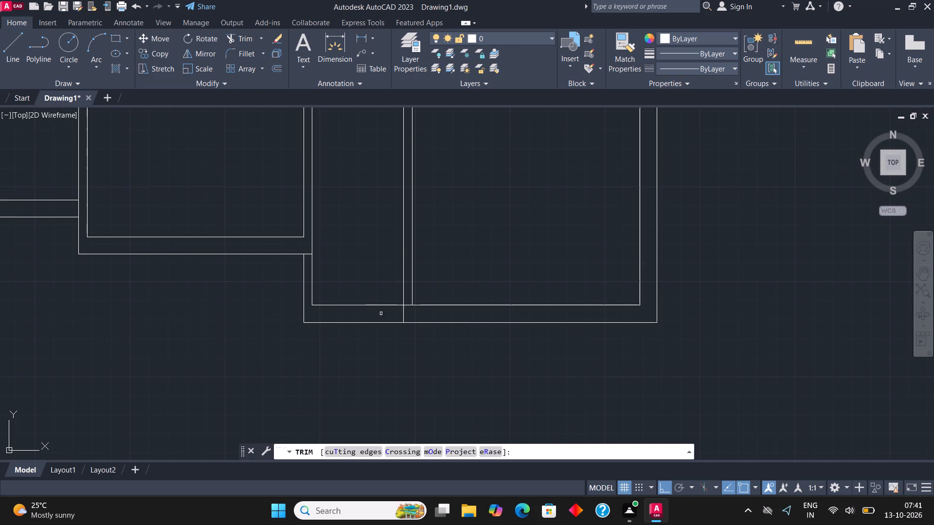
left_click(396, 314)
left_click(452, 314)
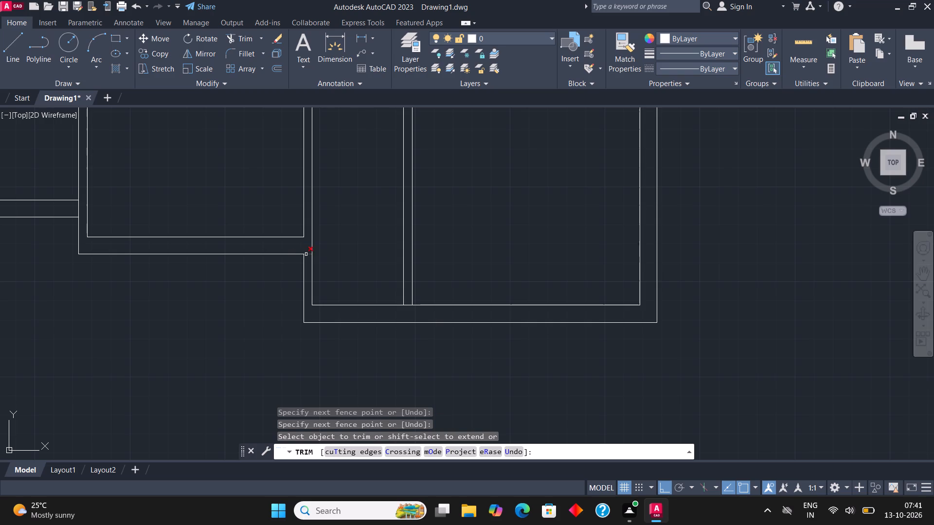
left_click(306, 254)
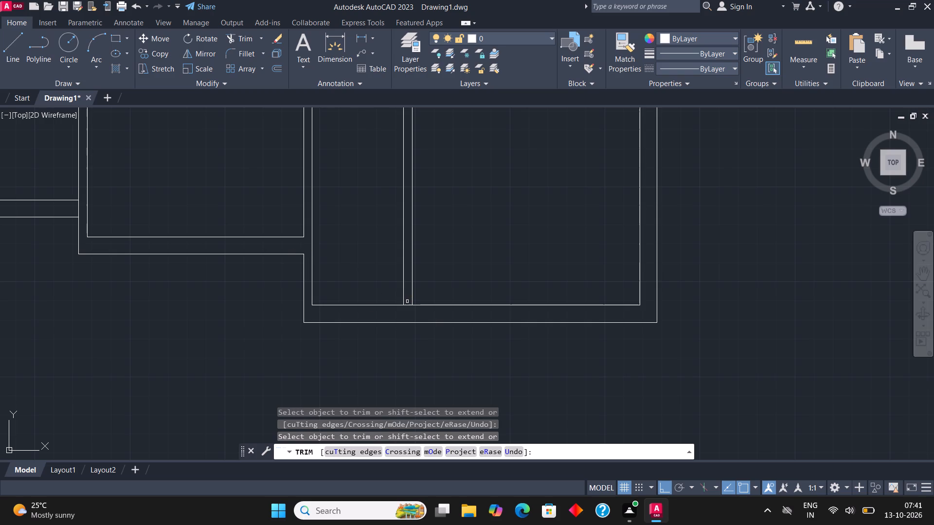
left_click(407, 301)
left_click(408, 315)
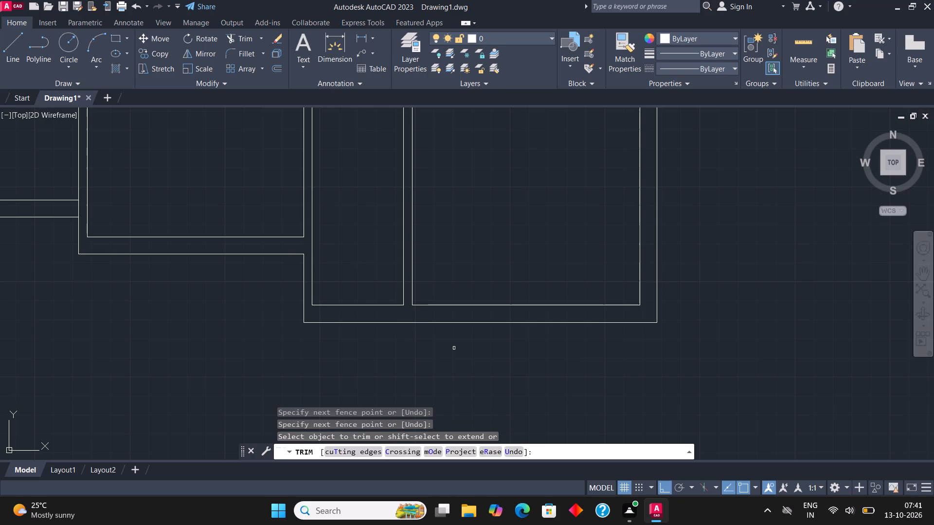
scroll(503, 374, "down", 2)
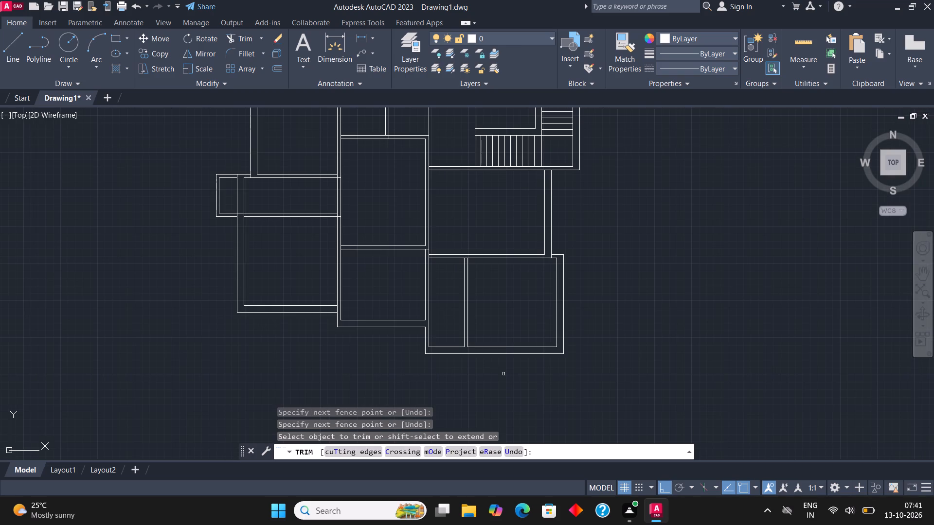
middle_click_drag(334, 353, 380, 336)
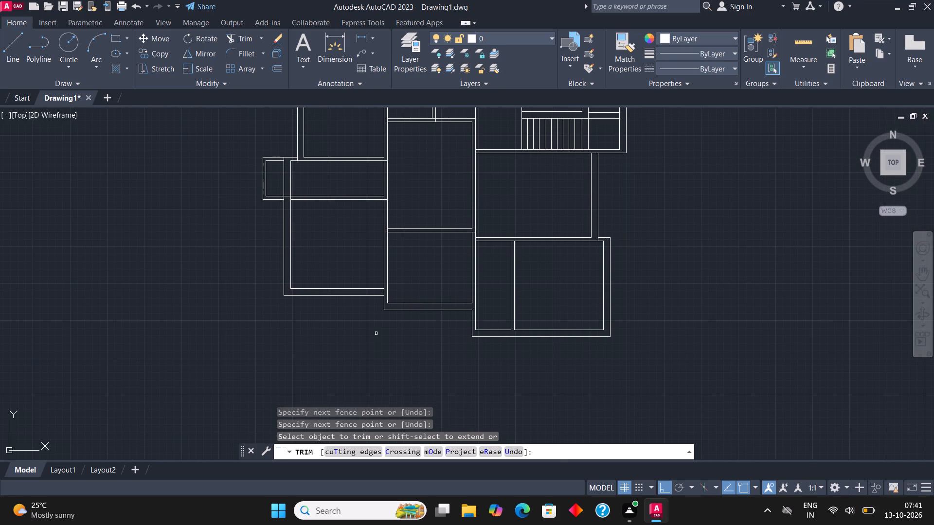
scroll(386, 333, "down", 1)
scroll(386, 333, "up", 2)
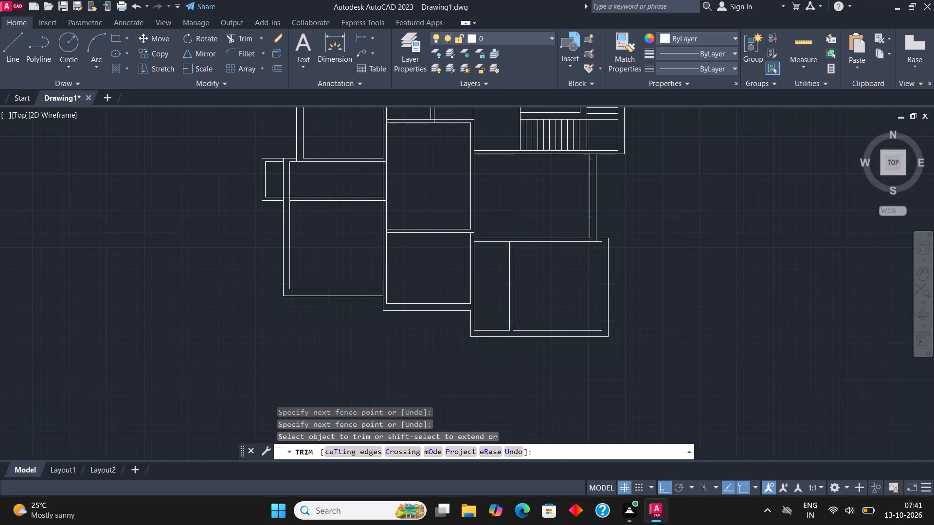
key("Escape")
Draw a vertical line down from the middle room's outer lower-left corner and a horizontal line crossing it from the 4' space's outer left wall.
left_click(10, 41)
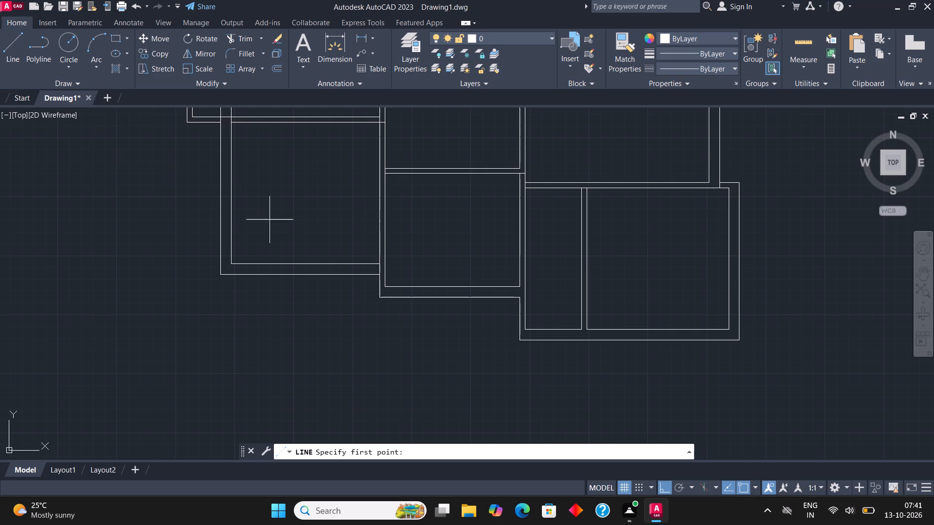
left_click(379, 297)
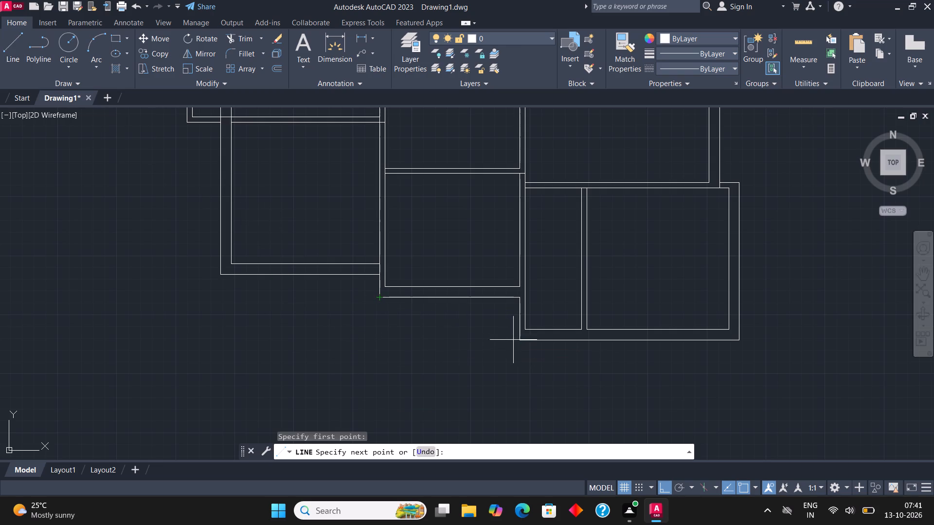
left_click(386, 340)
key("Escape")
scroll(386, 334, "up", 1)
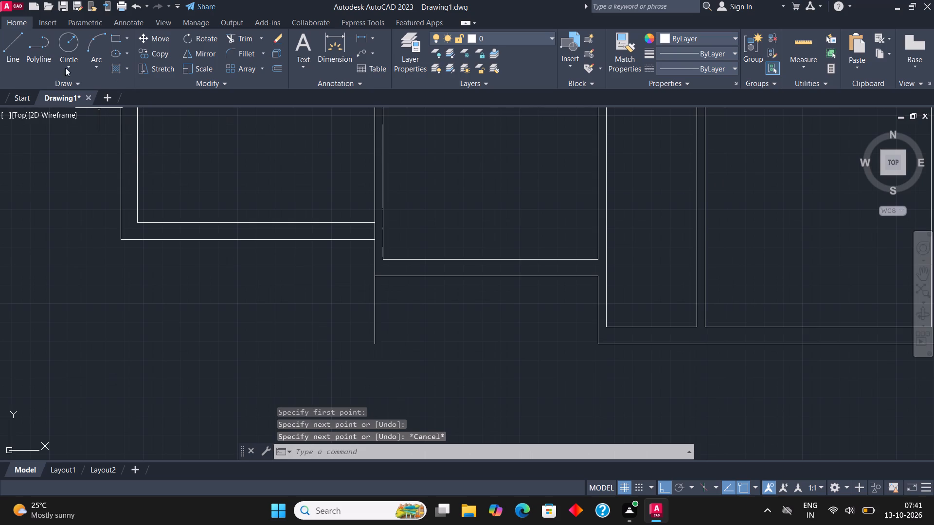
left_click(10, 43)
scroll(579, 355, "up", 1)
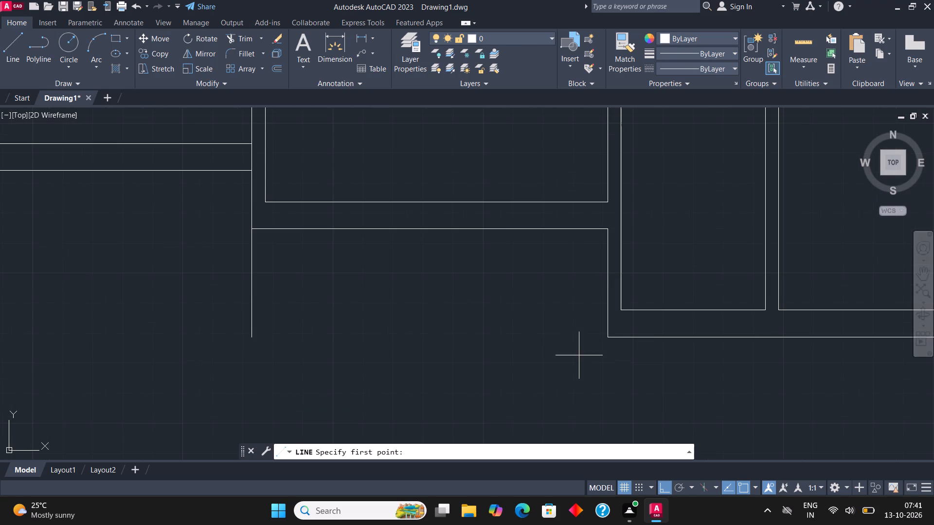
left_click(611, 326)
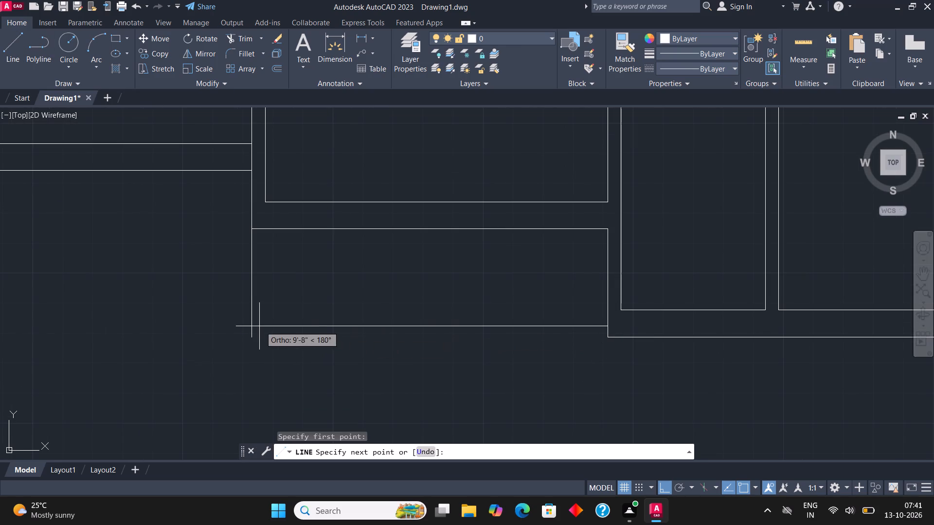
left_click(225, 328)
key("Escape")
Trim the two overhanging line ends at the lower-left corner of the new space below the middle room.
left_click(243, 37)
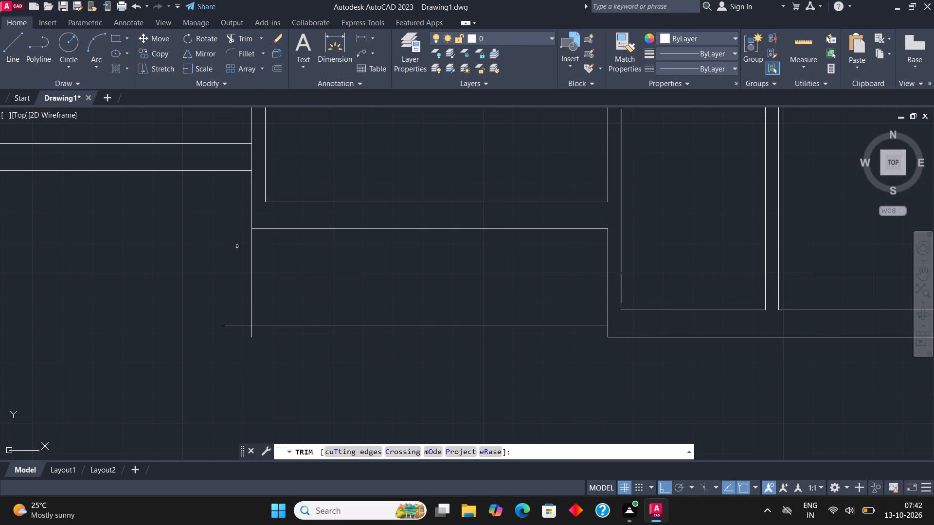
left_click_drag(233, 279, 277, 338)
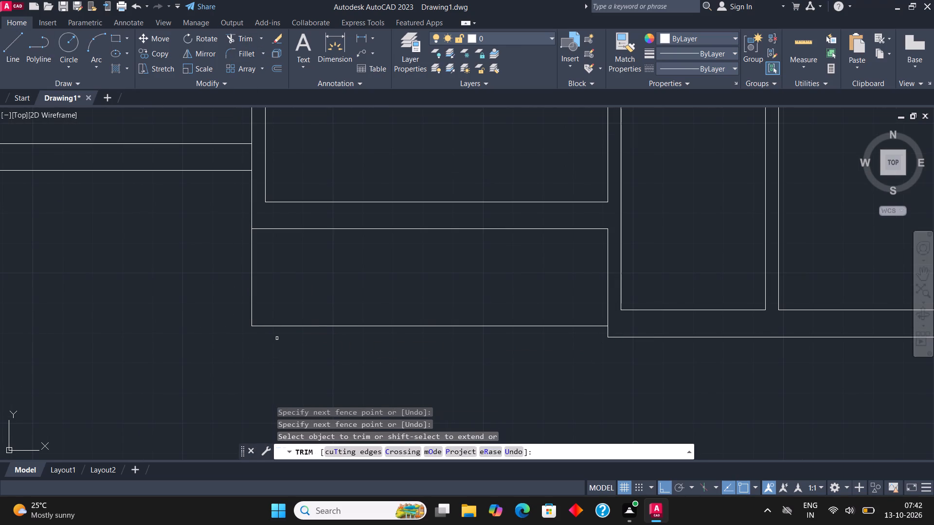
key("Escape")
scroll(290, 345, "down", 1)
middle_click_drag(295, 347, 313, 351)
scroll(314, 349, "up", 1)
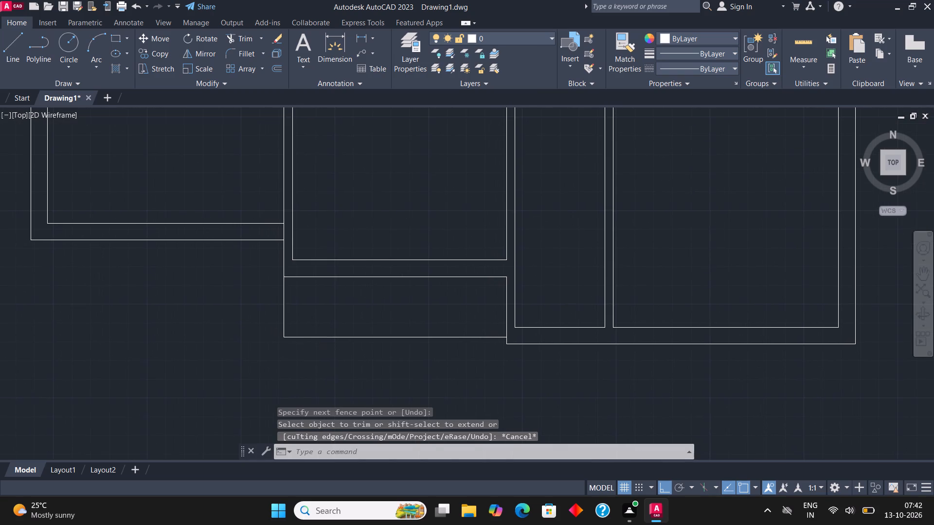
Offset the left and bottom lines of the space below the middle room 2" inward.
left_click_drag(300, 359, 295, 358)
left_click(202, 298)
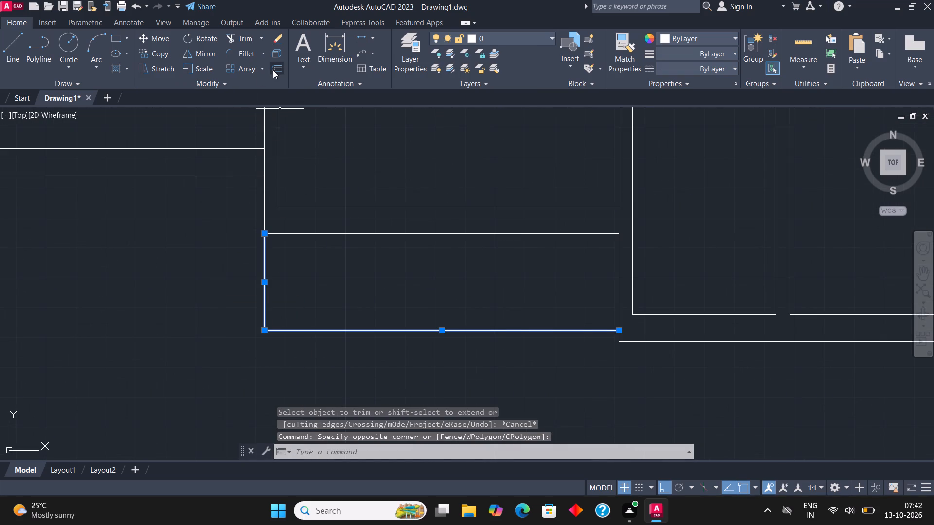
left_click(273, 70)
left_click(264, 285)
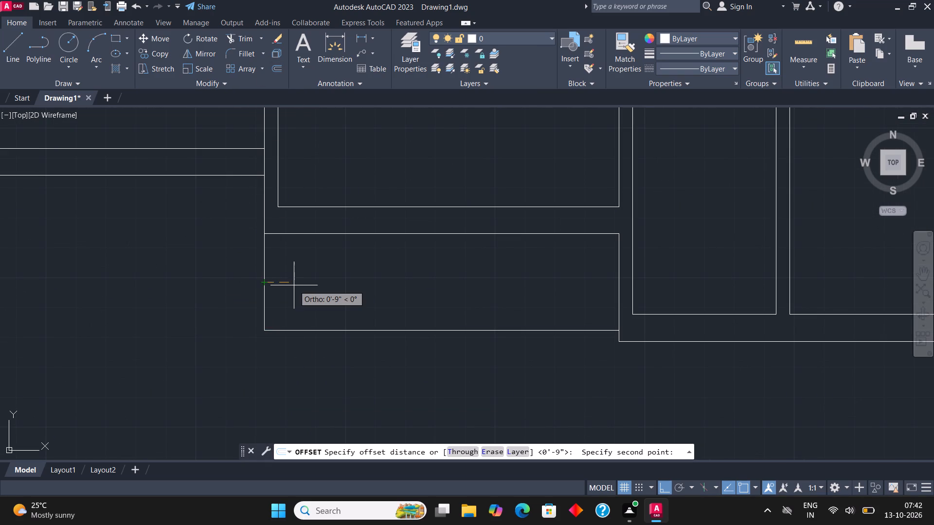
type("2\"")
key("Return")
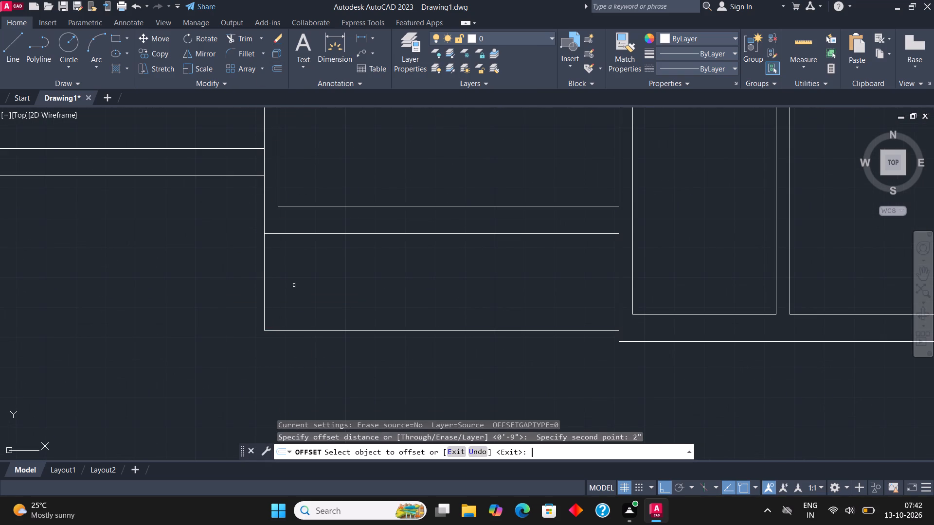
left_click(265, 264)
left_click(286, 271)
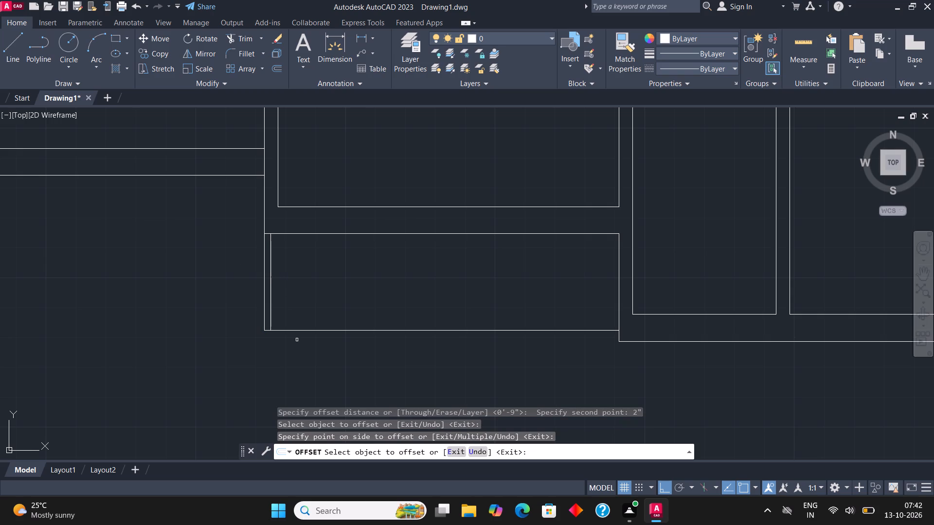
left_click(317, 331)
left_click(315, 306)
key("Escape")
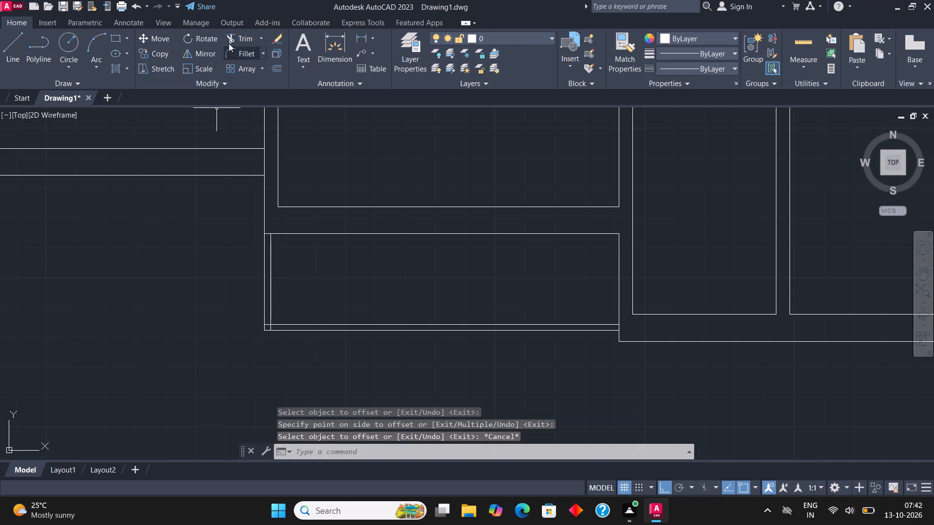
Trim the overlapping ends of the 2" offset lines at the lower-left corner of the space below the middle room.
left_click(240, 40)
scroll(246, 333, "up", 2)
left_click_drag(292, 307, 293, 309)
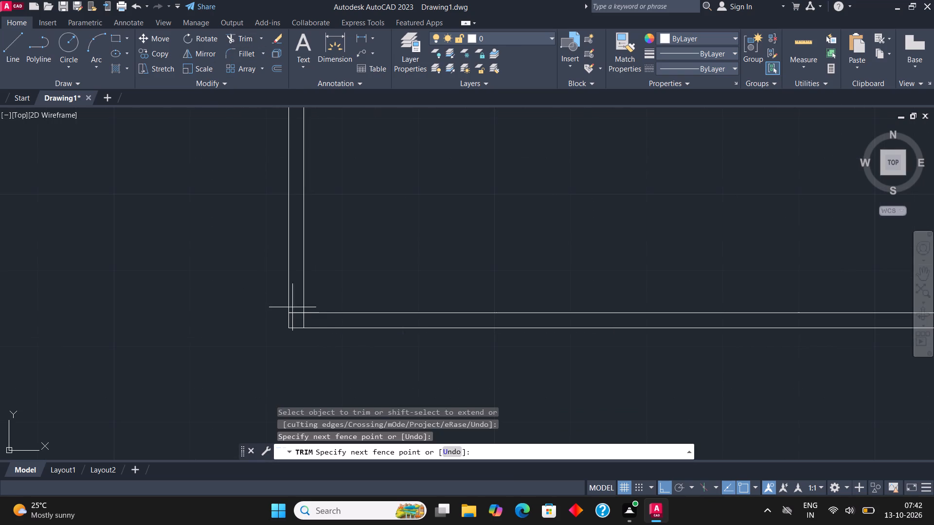
left_click_drag(293, 309, 310, 322)
key("Escape")
scroll(287, 322, "down", 3)
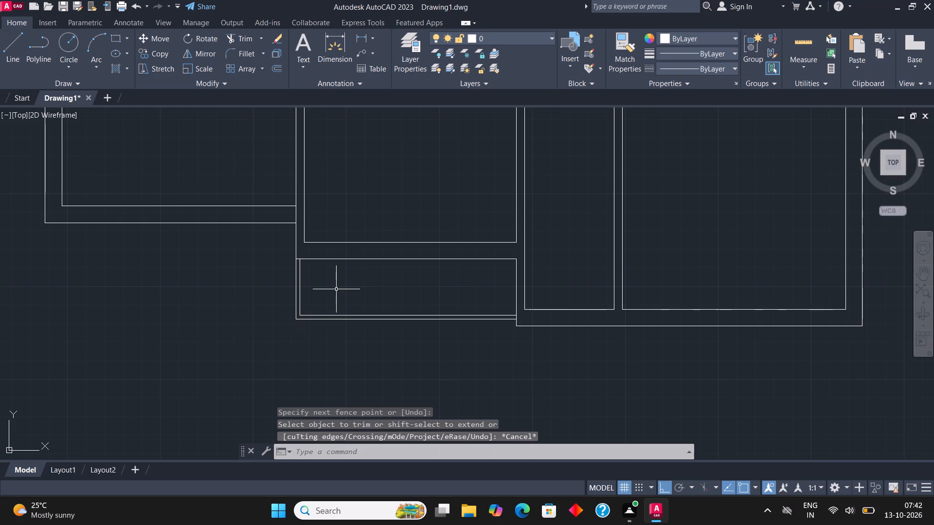
scroll(324, 303, "down", 5)
middle_click_drag(366, 271, 374, 277)
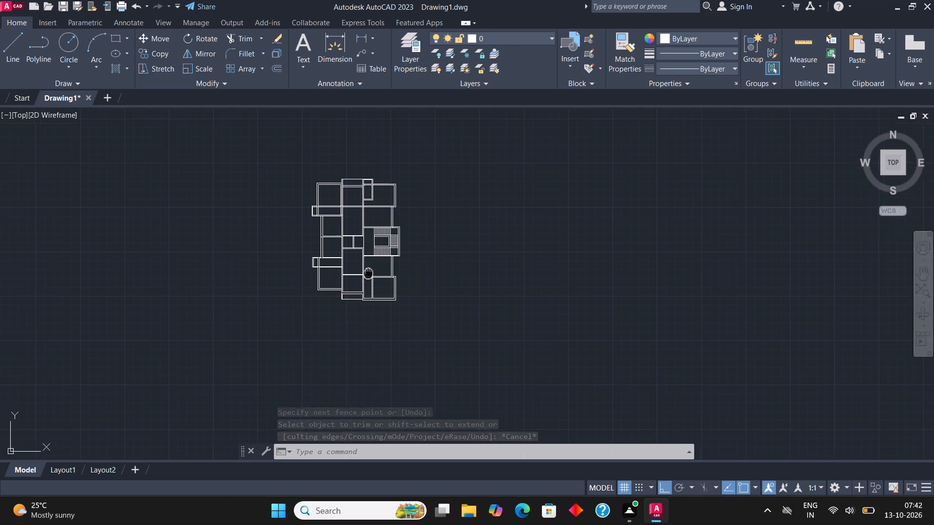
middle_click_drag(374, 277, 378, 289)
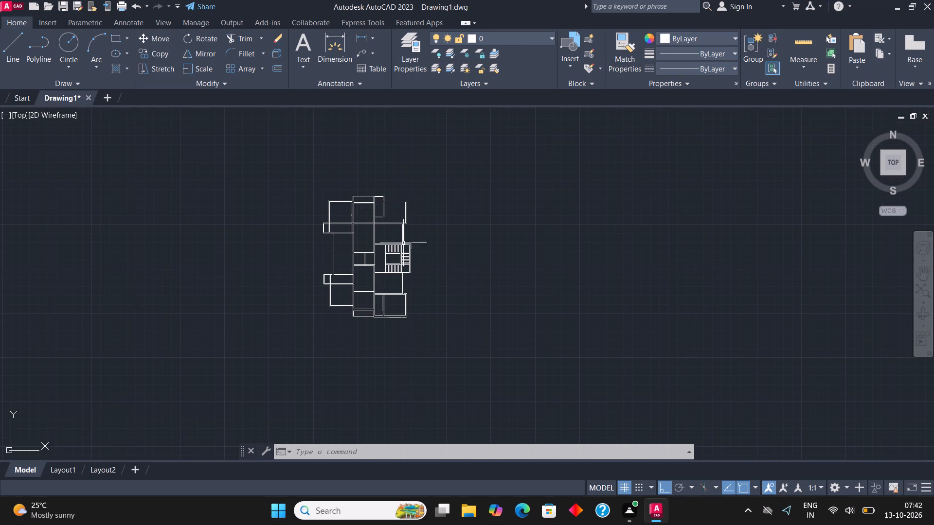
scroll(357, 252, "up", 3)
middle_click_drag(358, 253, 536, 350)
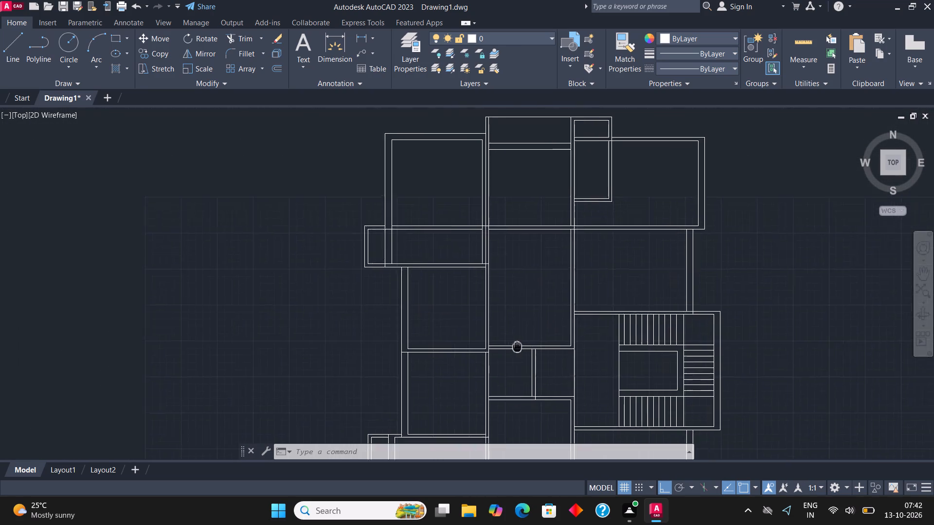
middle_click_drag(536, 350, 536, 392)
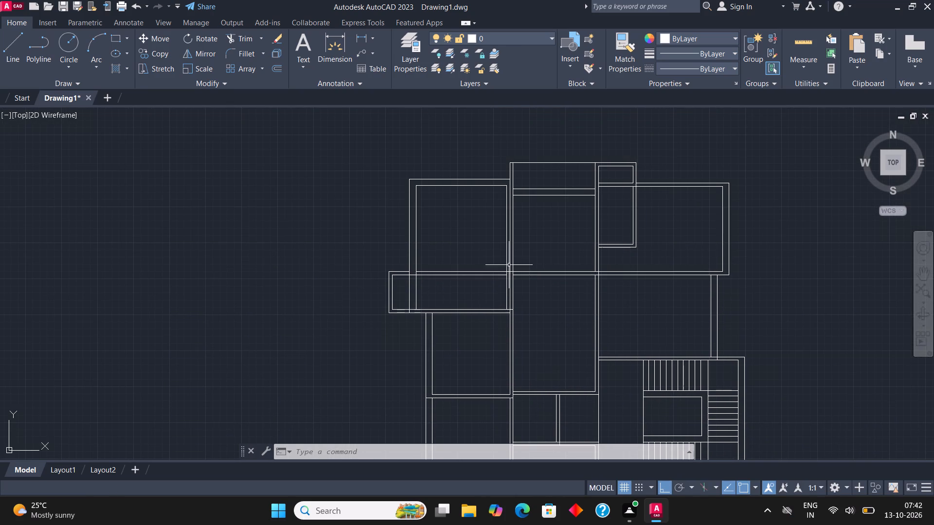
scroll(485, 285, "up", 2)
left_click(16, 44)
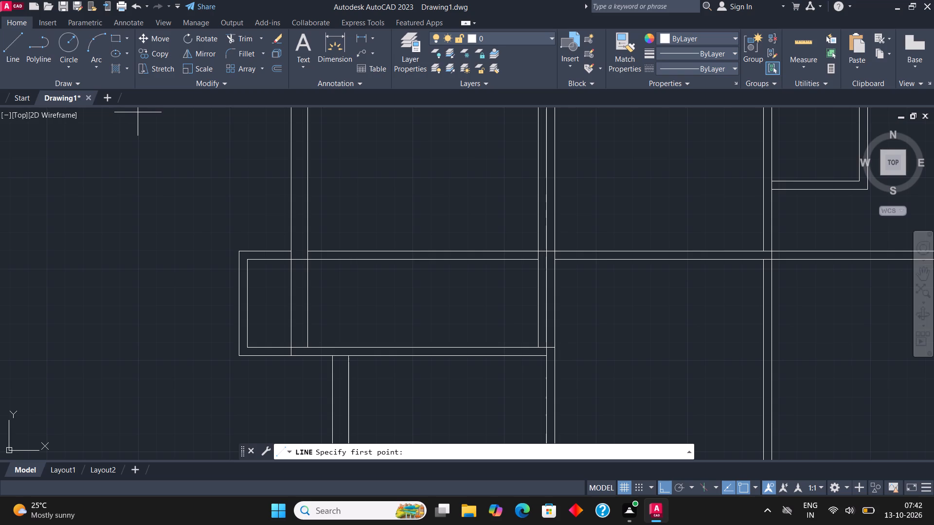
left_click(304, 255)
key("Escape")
Draw a 6'8" line along the narrow space's inner top line from the upper-left room's inner wall, continuing down to the inner bottom line.
left_click(5, 37)
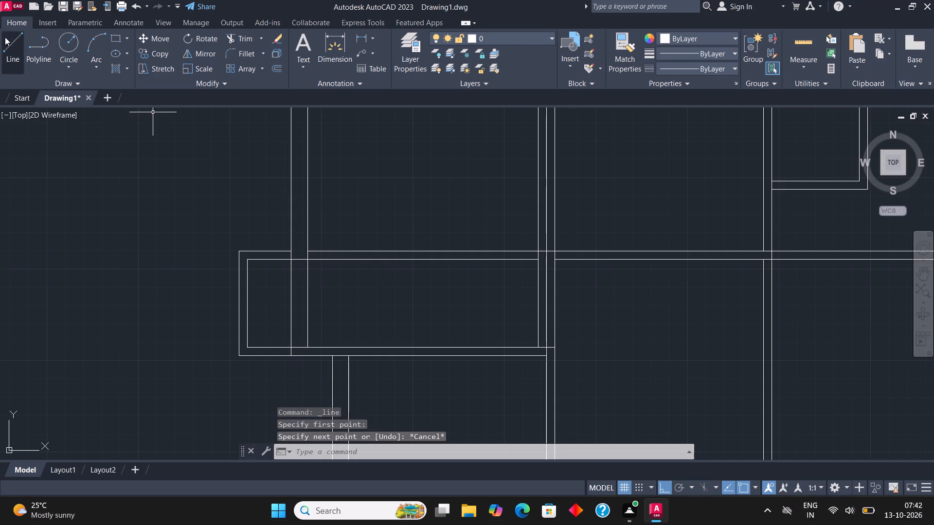
left_click(13, 45)
scroll(293, 277, "up", 2)
left_click(329, 232)
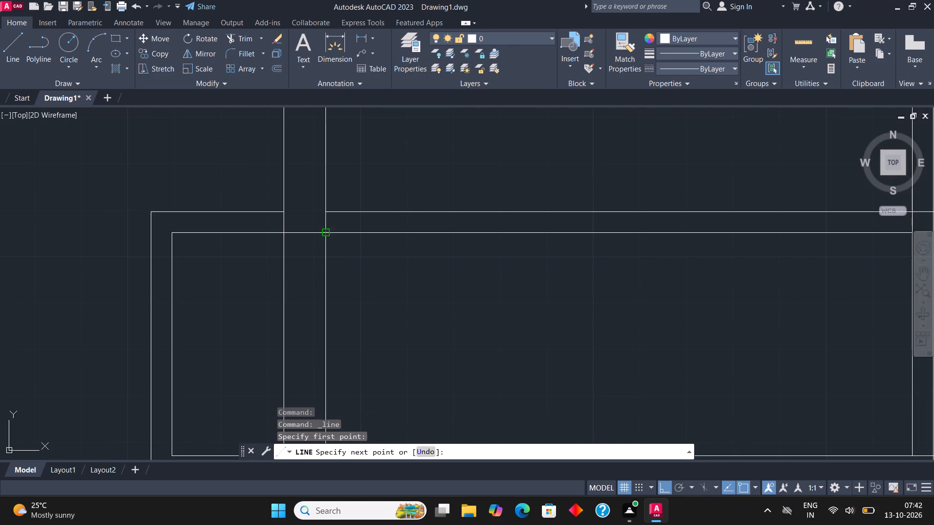
type("6'")
type("8\"")
key("Return")
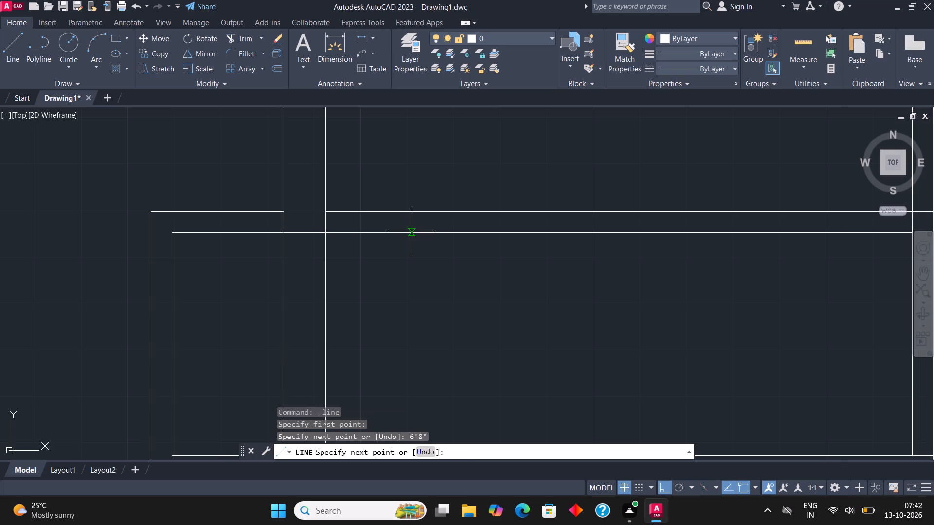
scroll(412, 232, "down", 2)
left_click(521, 319)
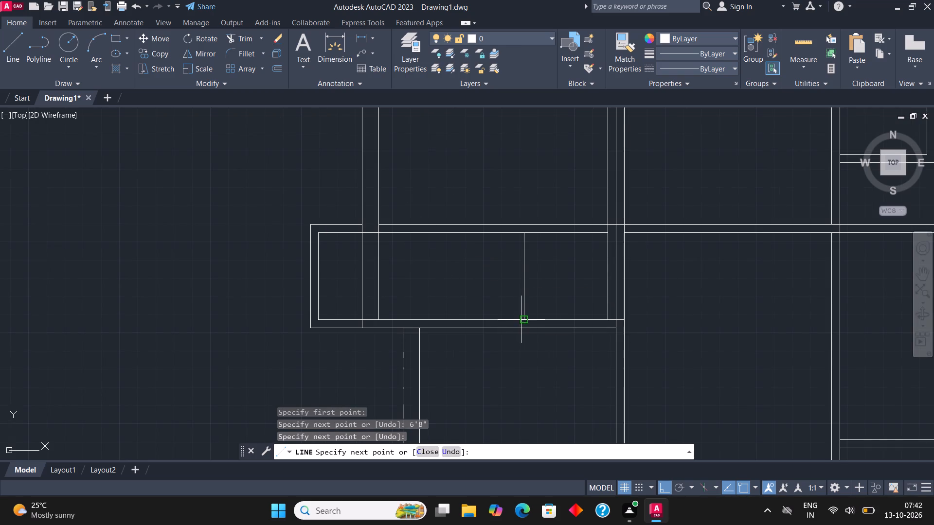
key("Escape")
Copy the new vertical partition line 4.5" toward the central room.
middle_click_drag(536, 285, 511, 285)
scroll(511, 284, "up", 1)
left_click_drag(509, 284, 502, 281)
left_click(420, 267)
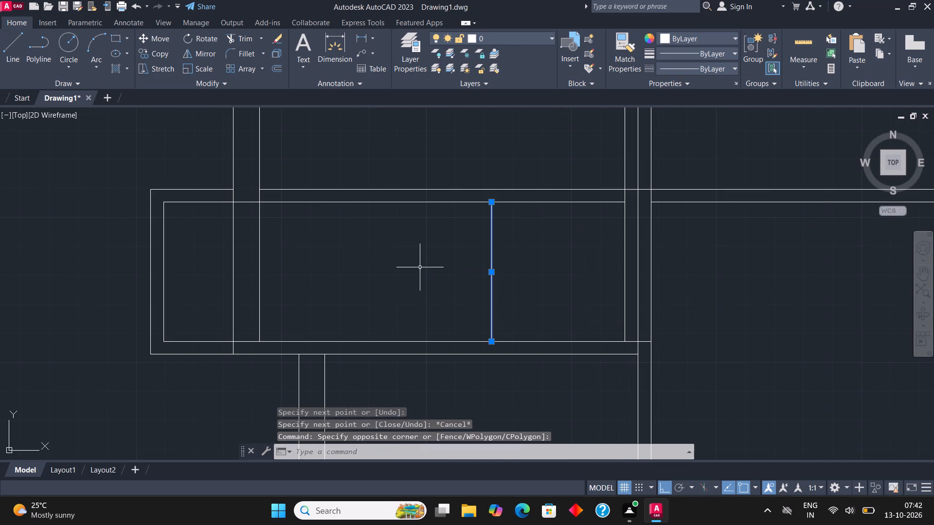
left_click(160, 53)
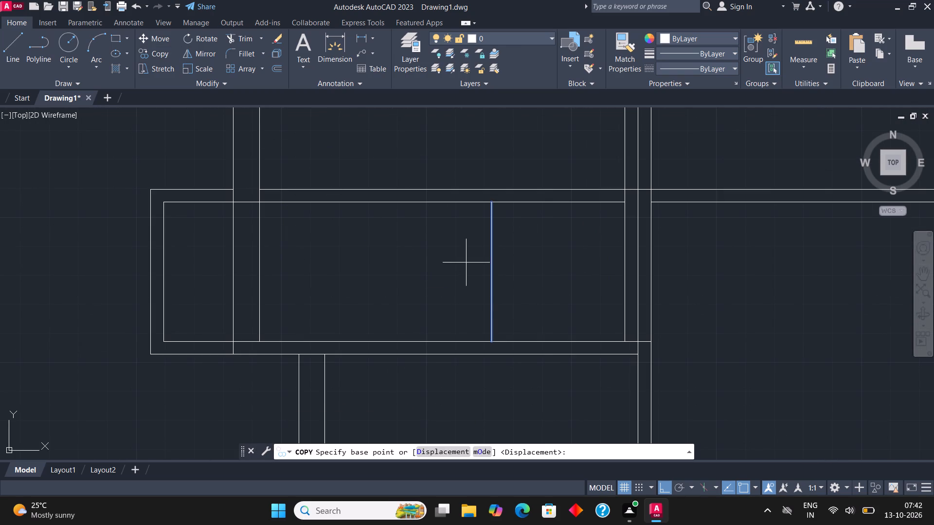
left_click(491, 265)
type("4.5\"")
key("Return")
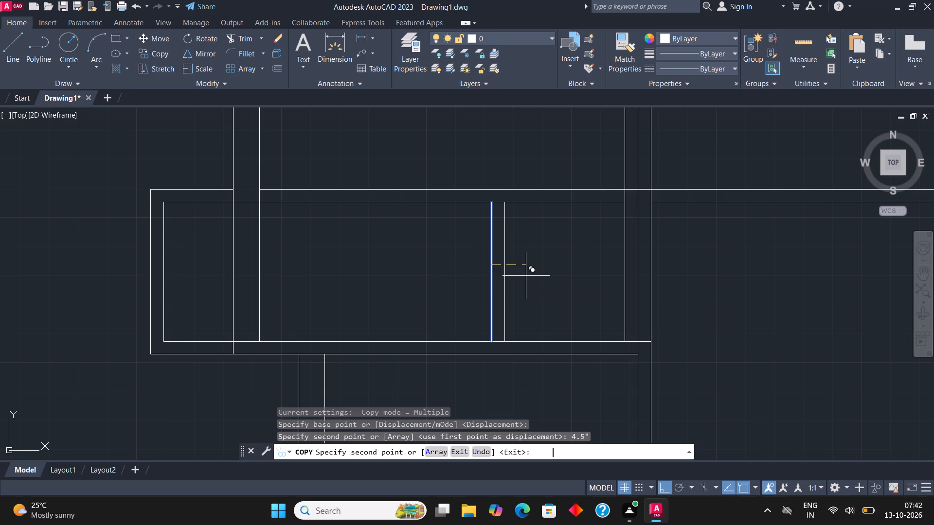
key("Escape")
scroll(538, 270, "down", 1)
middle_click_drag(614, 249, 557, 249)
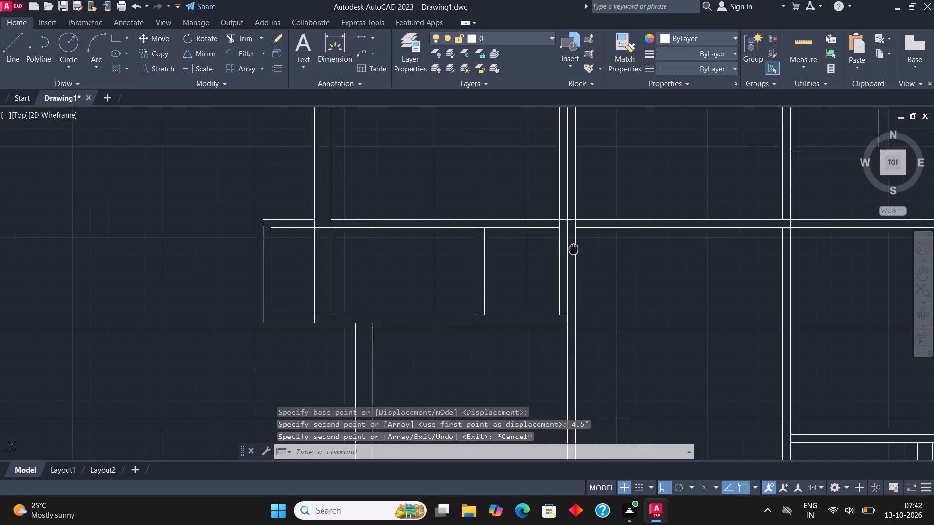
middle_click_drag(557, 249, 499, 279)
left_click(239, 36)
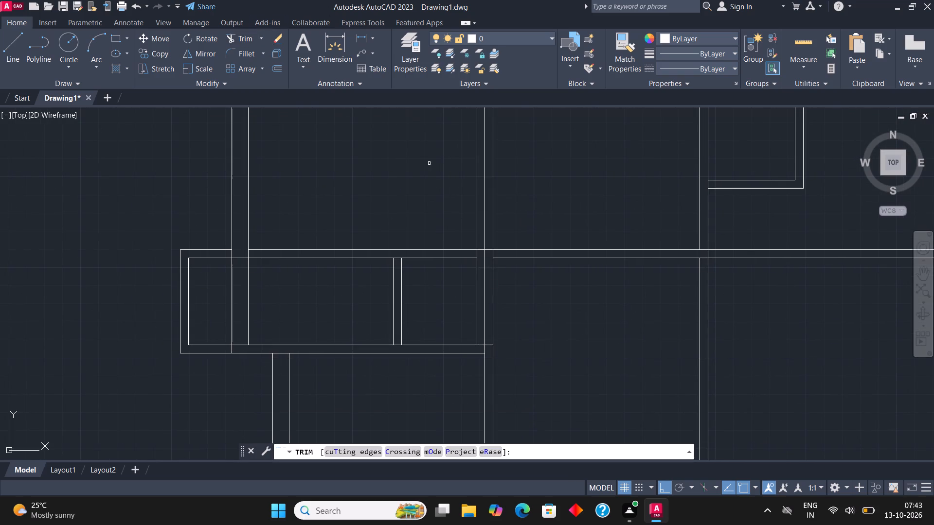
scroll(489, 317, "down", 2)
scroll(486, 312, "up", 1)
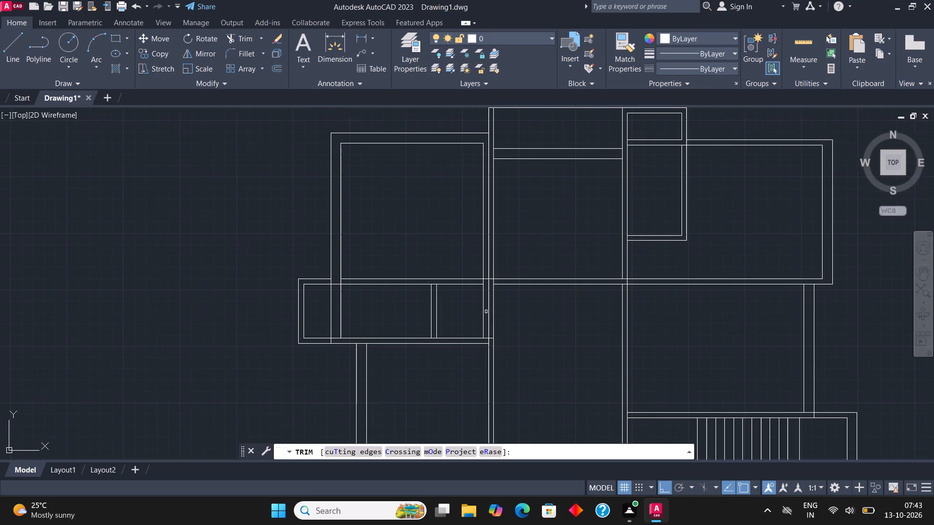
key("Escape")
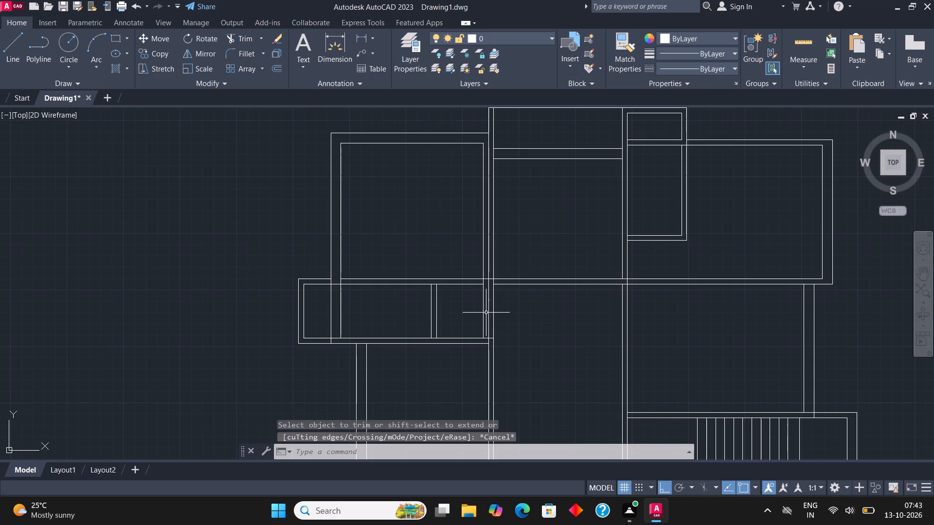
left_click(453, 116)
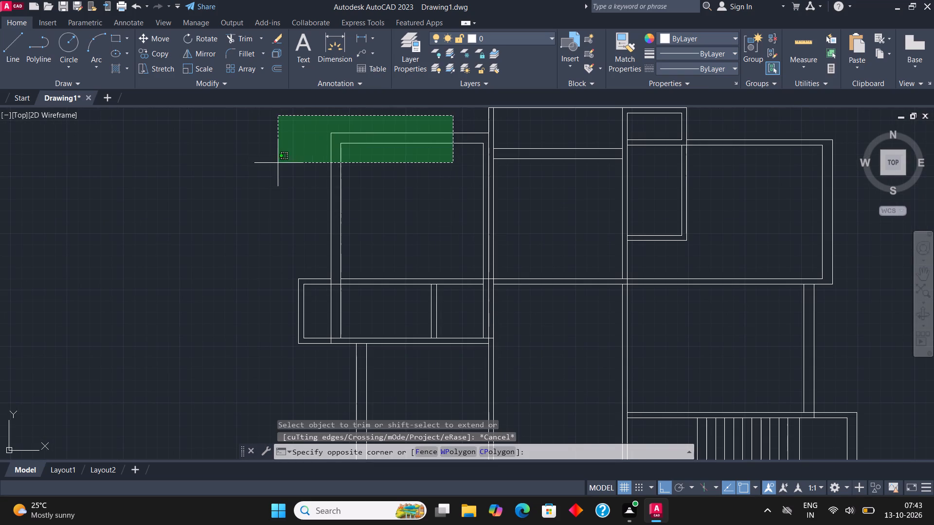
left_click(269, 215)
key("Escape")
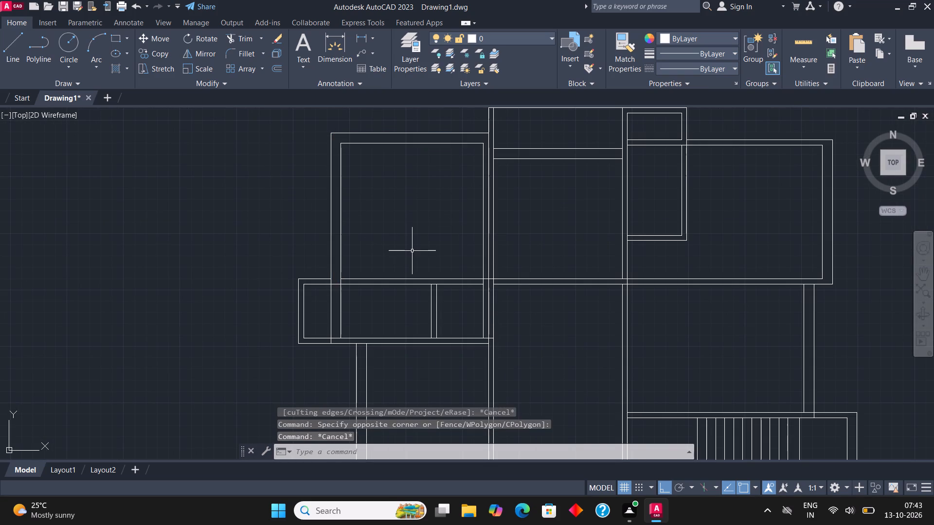
Move the upper-left room and the narrow space below it from the room's outer upper-right corner onto the central room's inner left wall line.
scroll(500, 144, "up", 1)
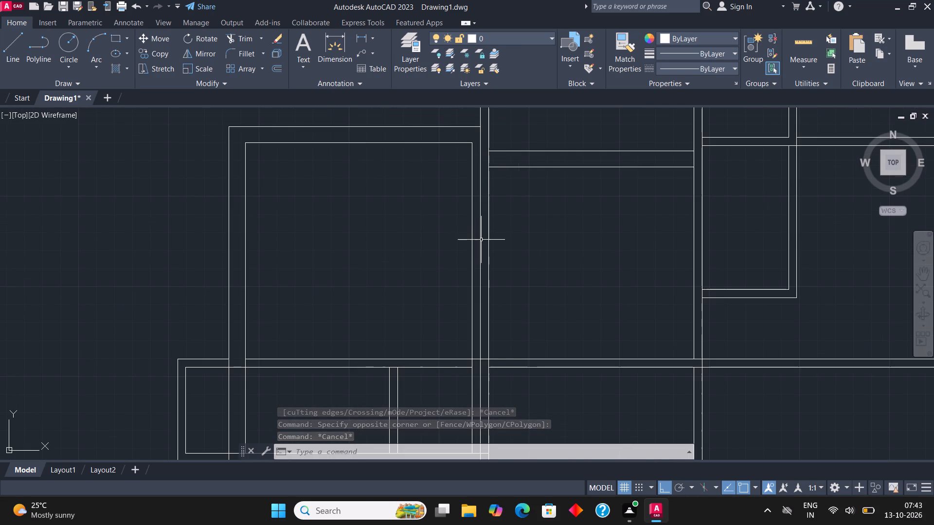
left_click(481, 241)
left_click(475, 230)
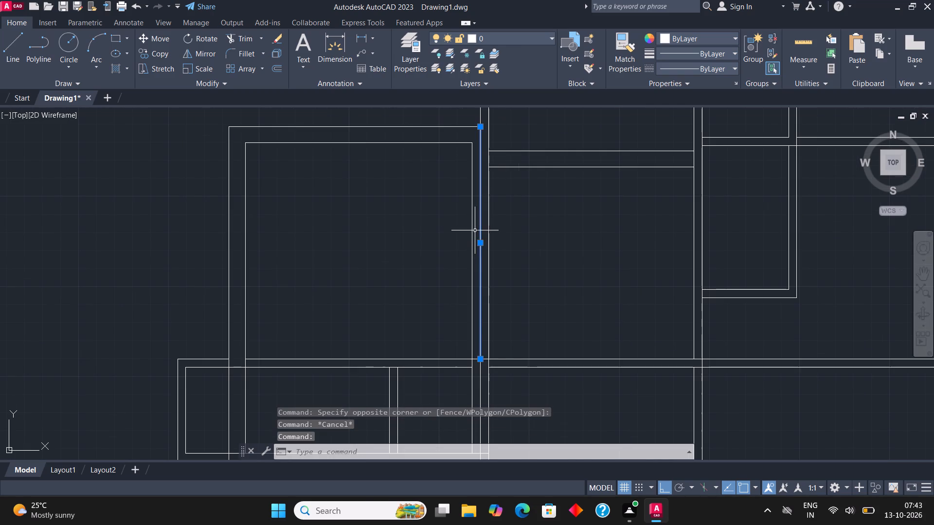
left_click(197, 125)
scroll(364, 184, "down", 1)
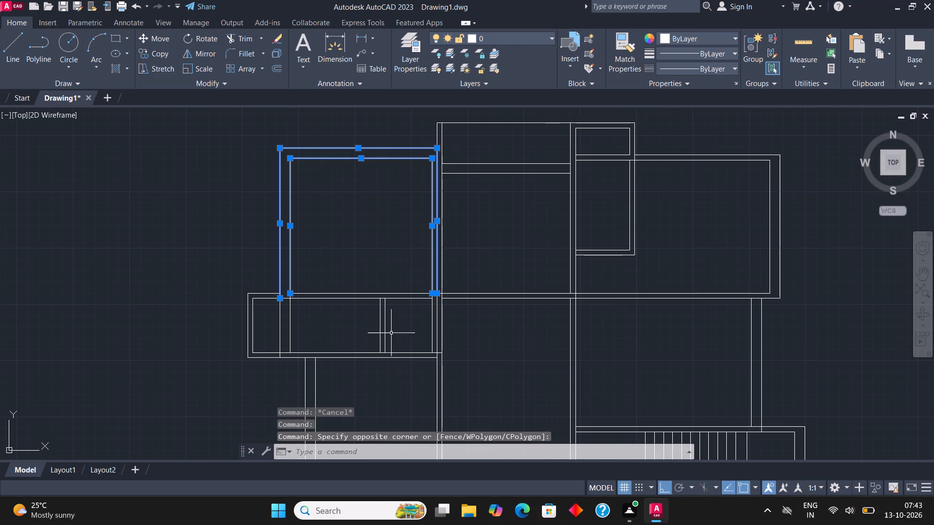
scroll(395, 344, "up", 2)
left_click(502, 310)
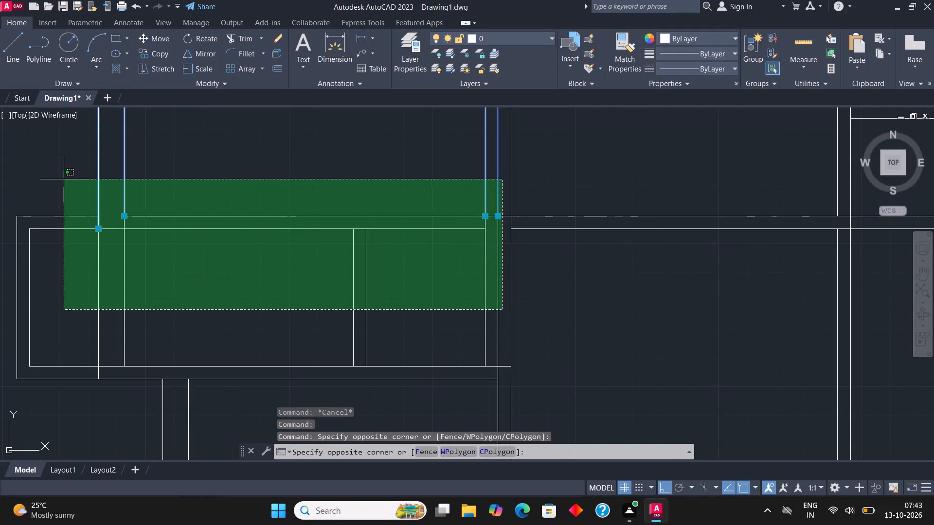
scroll(64, 179, "down", 1)
left_click(20, 181)
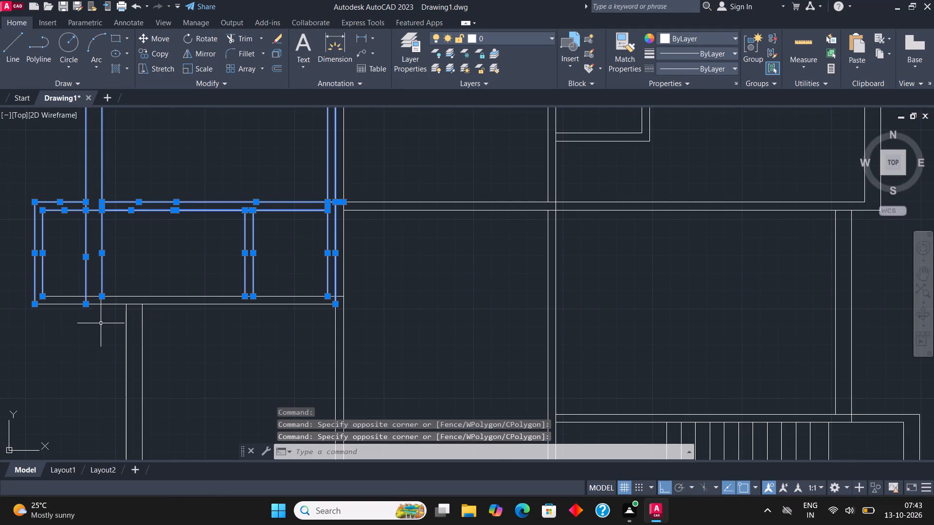
left_click_drag(106, 323, 96, 310)
left_click(67, 269)
left_click_drag(223, 322, 220, 316)
left_click(176, 246)
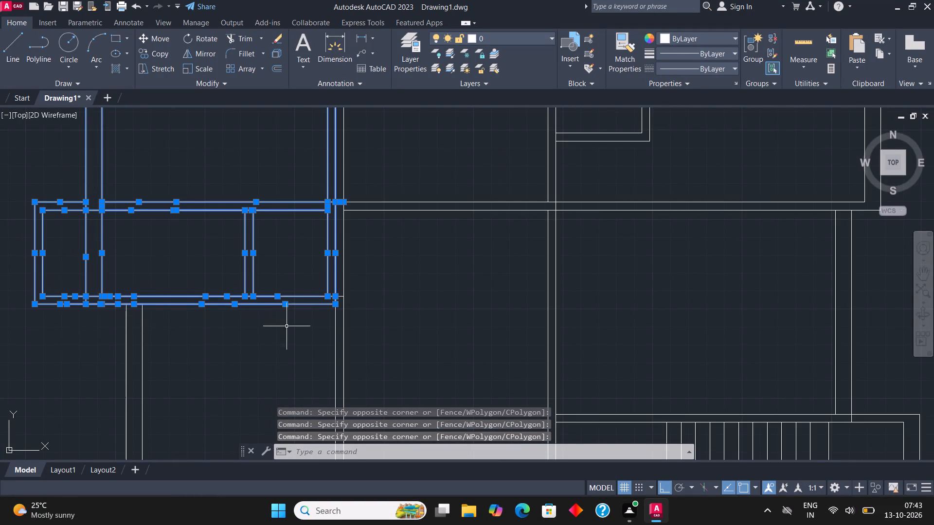
scroll(306, 316, "down", 1)
middle_click_drag(315, 257, 336, 363)
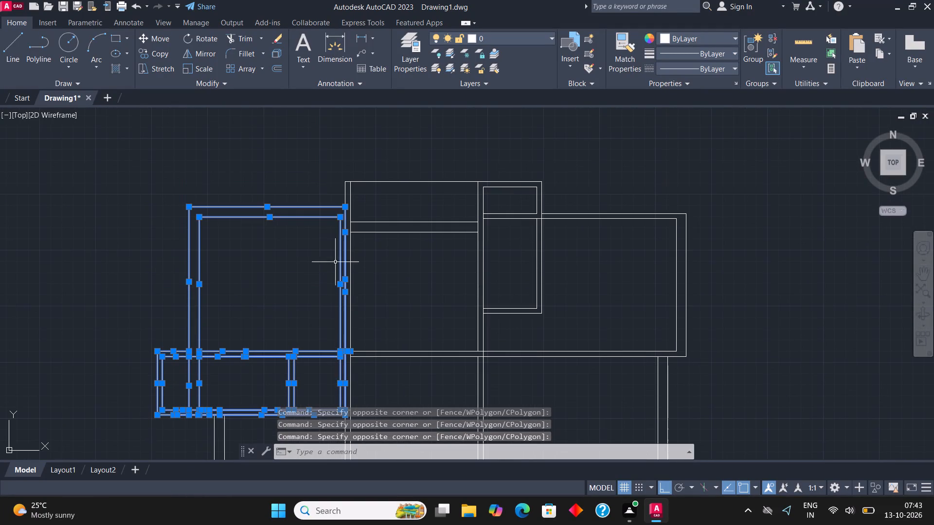
scroll(343, 203, "up", 4)
left_click(163, 35)
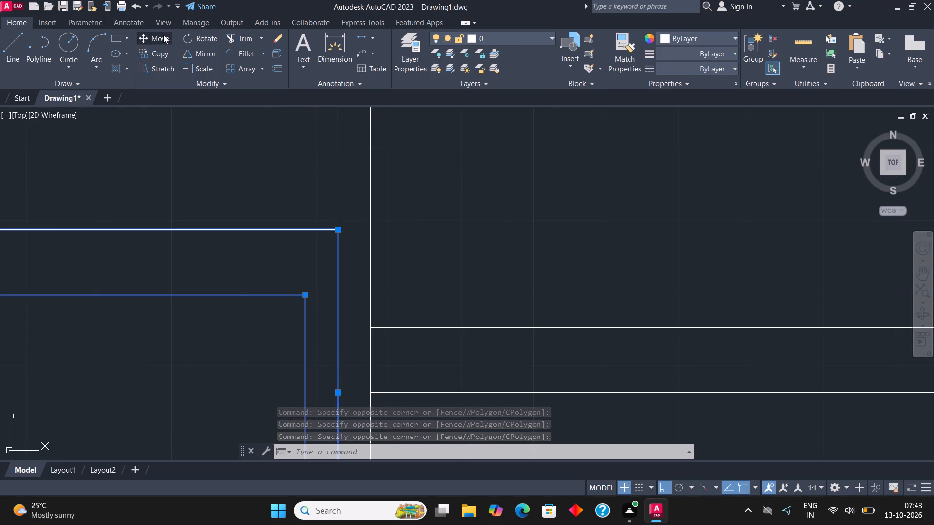
scroll(380, 250, "up", 1)
left_click(309, 215)
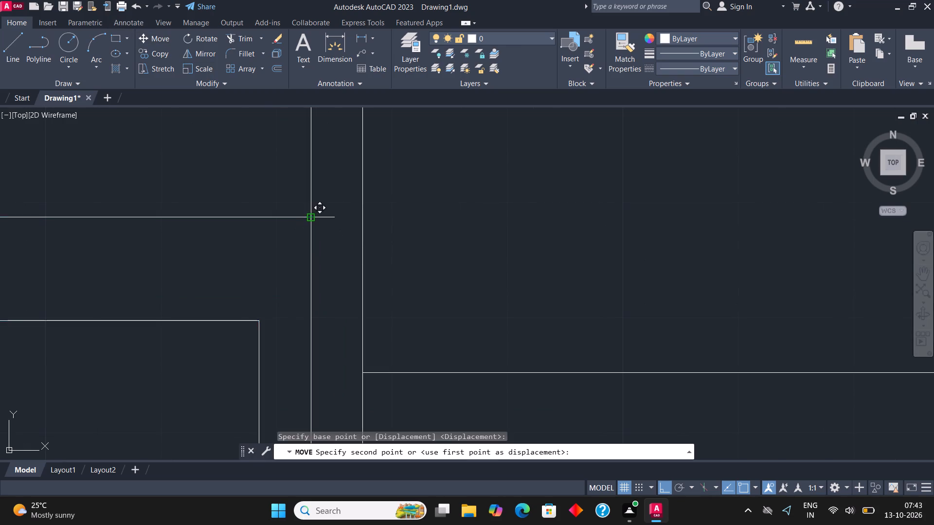
left_click(358, 215)
scroll(407, 208, "down", 6)
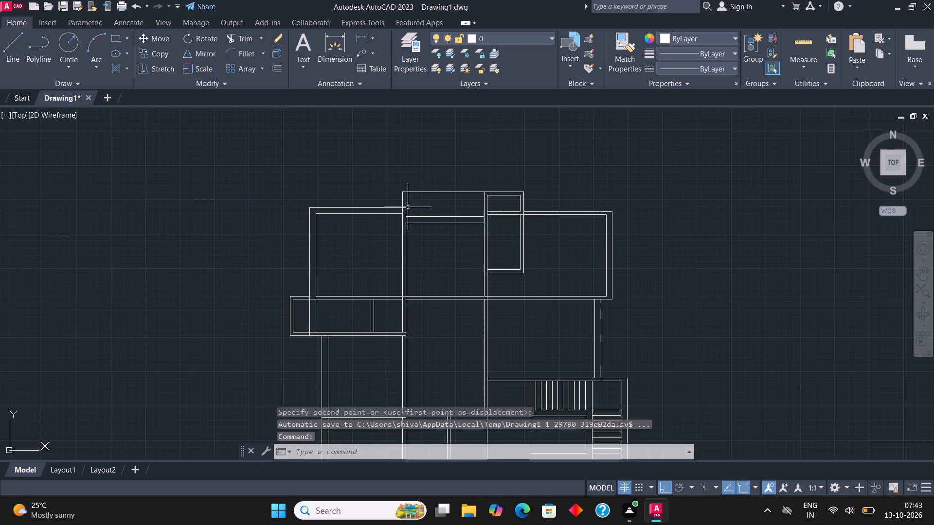
Draw a 6'8" line along the narrow space's inner bottom line, starting from the upper-left room's inner left wall line.
middle_click_drag(420, 225, 418, 185)
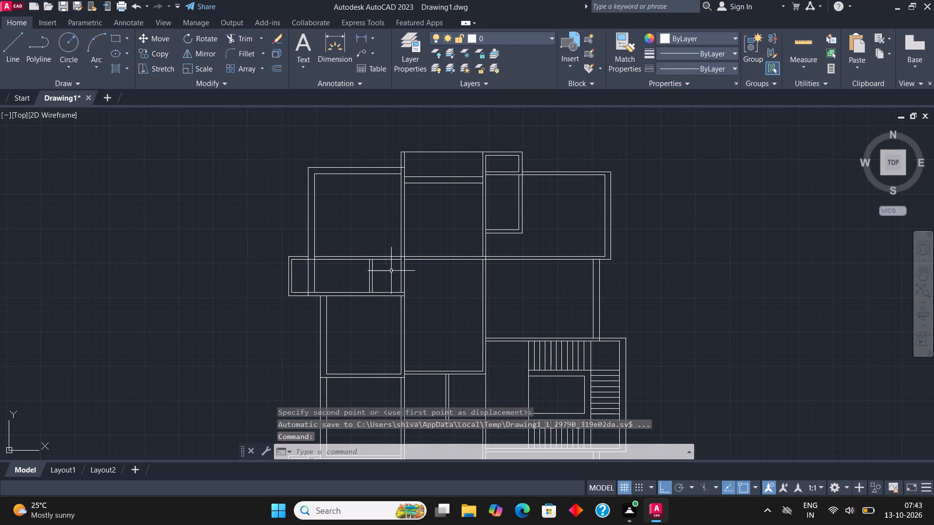
scroll(380, 286, "up", 3)
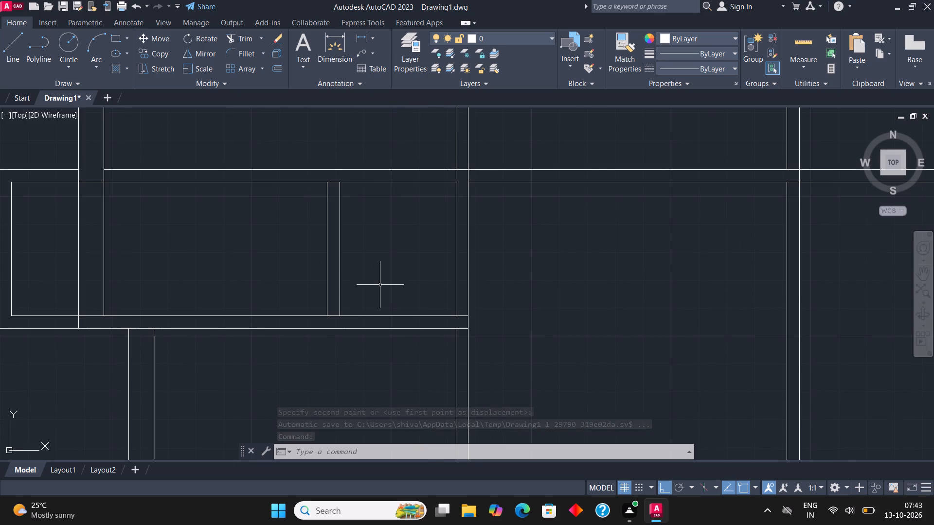
scroll(379, 282, "down", 1)
left_click(17, 38)
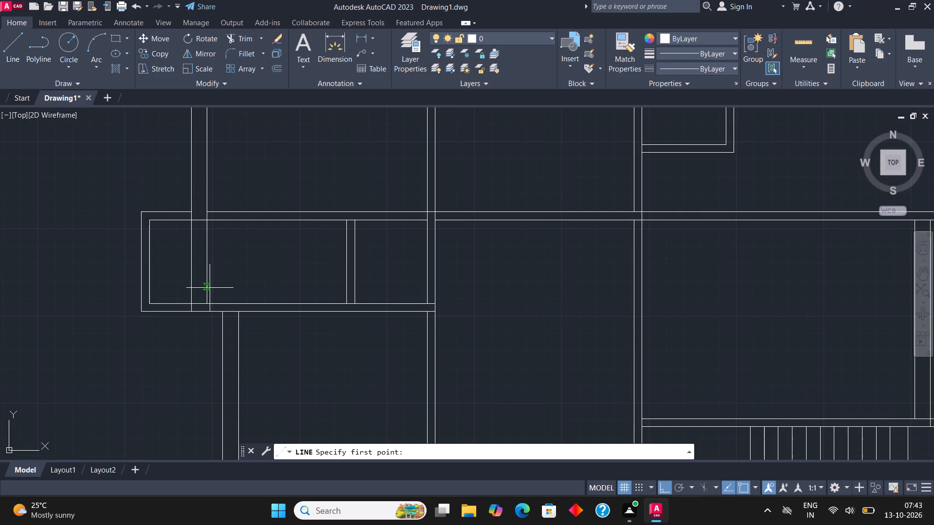
scroll(205, 294, "up", 1)
left_click(203, 309)
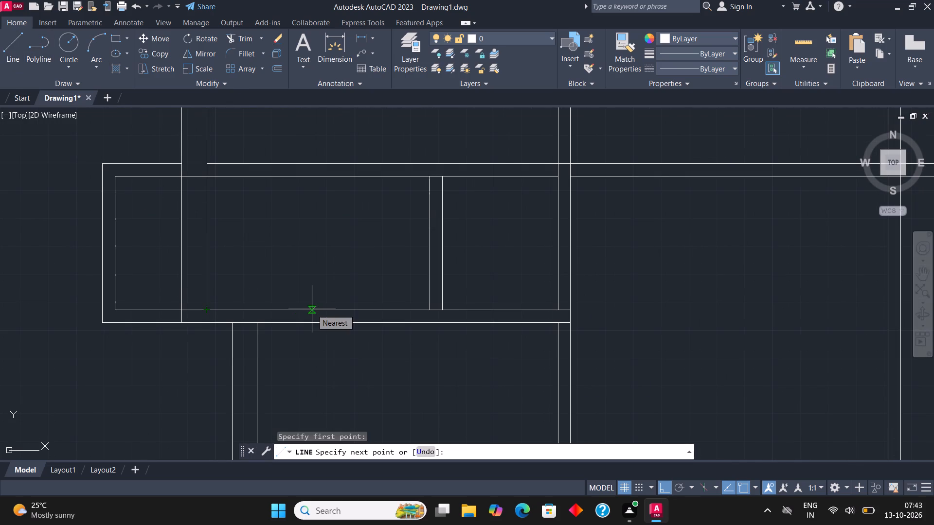
type("6'8\"")
key("Return")
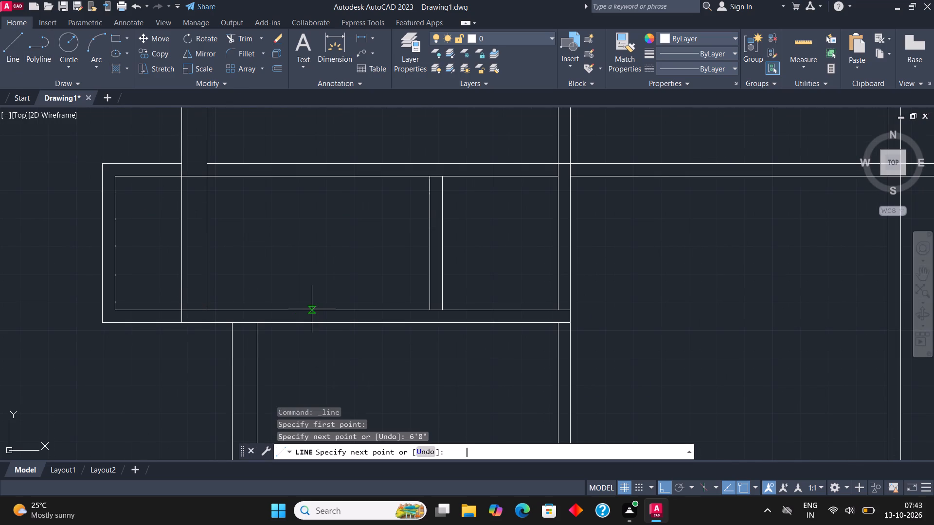
key("Escape")
Trim away the two vertical wall lines separating the narrow space from the central room.
scroll(267, 333, "down", 3)
scroll(349, 324, "up", 1)
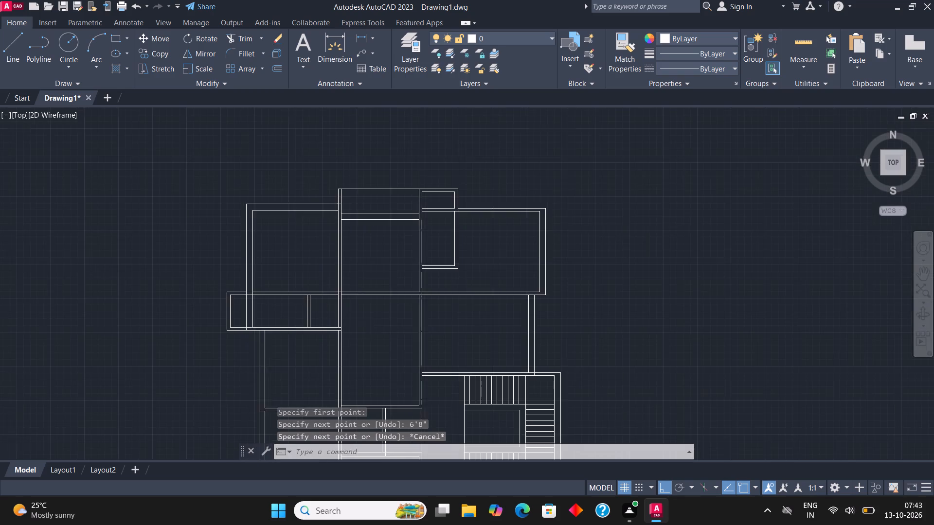
scroll(349, 324, "up", 2)
left_click(246, 36)
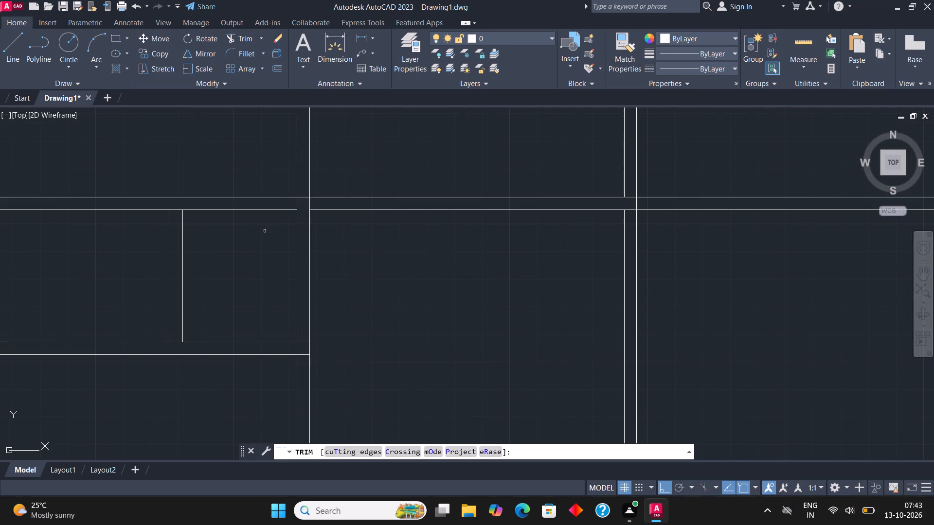
left_click(270, 256)
left_click(398, 247)
key("Escape")
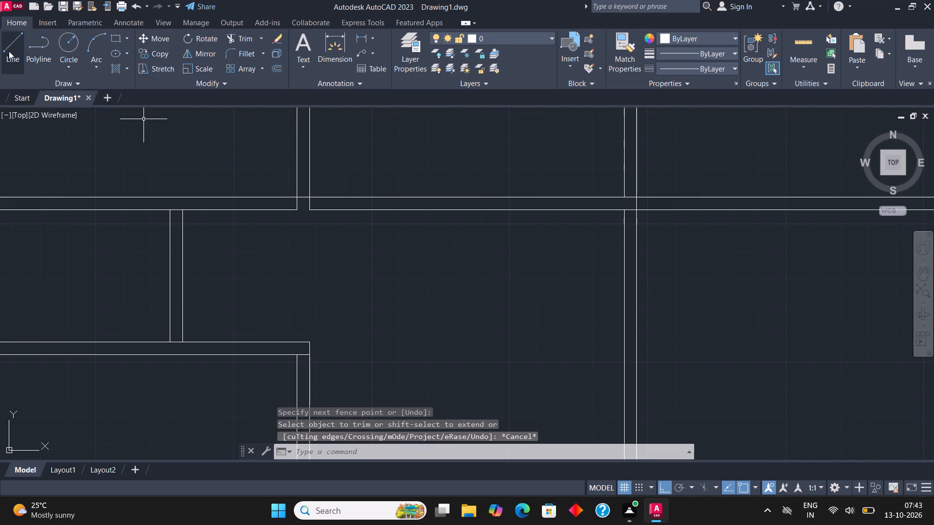
Draw a short horizontal line closing the gap across the cut wall ends above the new opening.
left_click(8, 51)
left_click(300, 210)
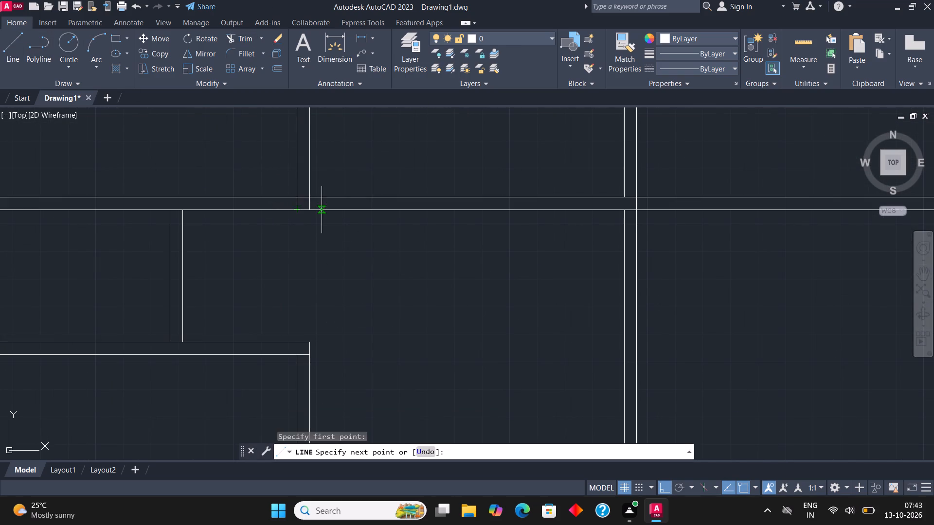
left_click(322, 210)
key("Escape")
Trim the leftover line across the wall thickness where the narrow space's bottom wall meets the central room's left wall.
scroll(328, 287, "down", 3)
middle_click_drag(346, 280, 357, 233)
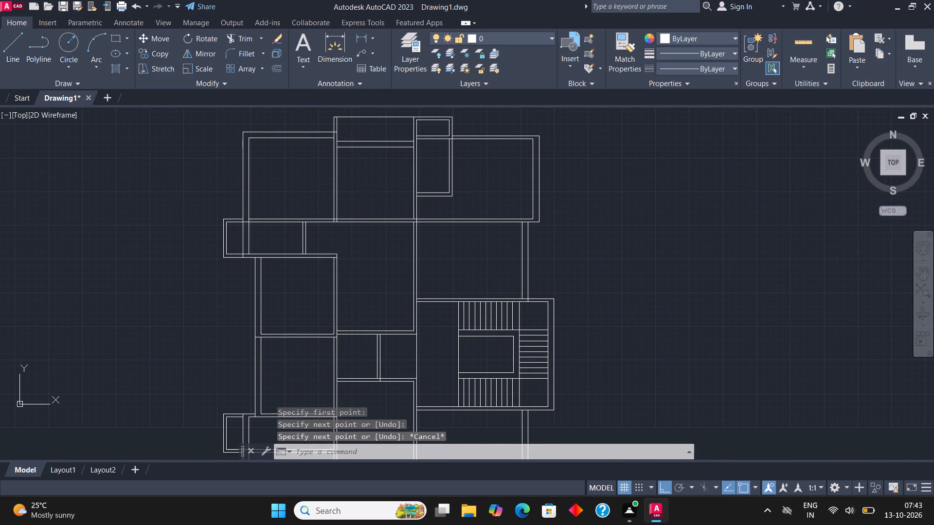
scroll(357, 233, "down", 2)
scroll(337, 246, "up", 3)
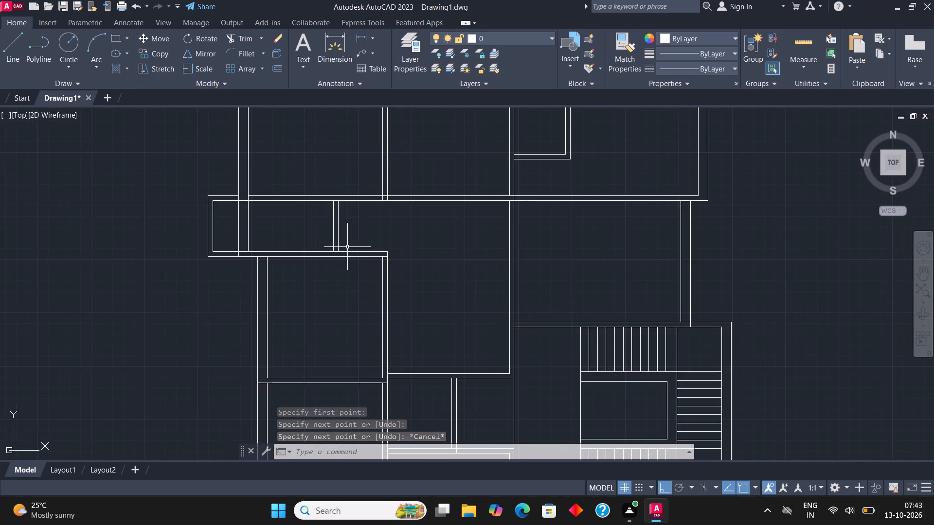
scroll(380, 256, "up", 5)
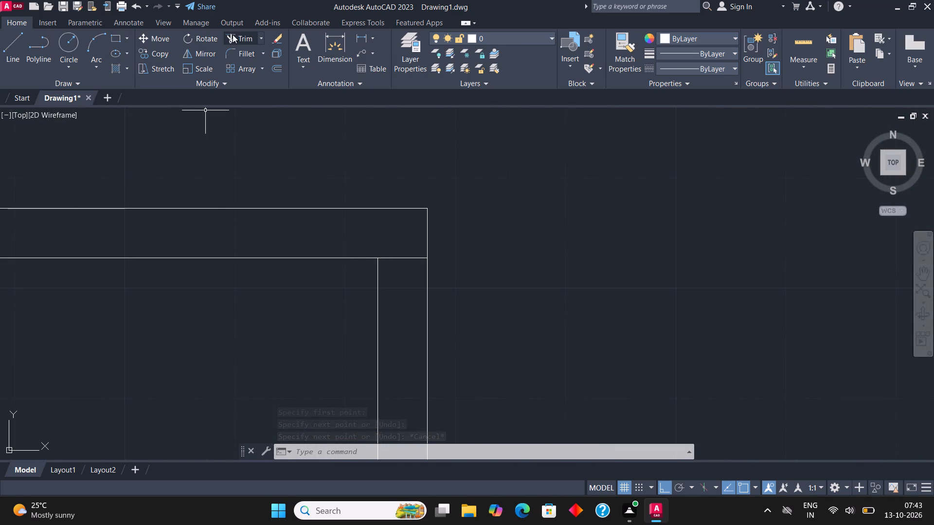
left_click(233, 35)
left_click_drag(395, 251, 389, 306)
left_click(389, 345)
key("Escape")
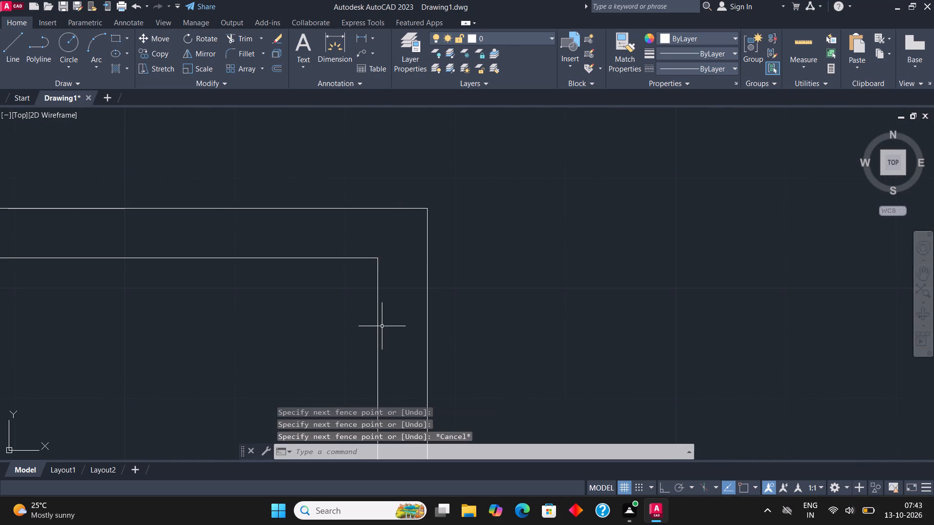
Draw a small column rectangle inward from the upper-left room's outer top-left corner.
scroll(381, 323, "down", 3)
scroll(287, 213, "down", 2)
middle_click_drag(286, 213, 298, 223)
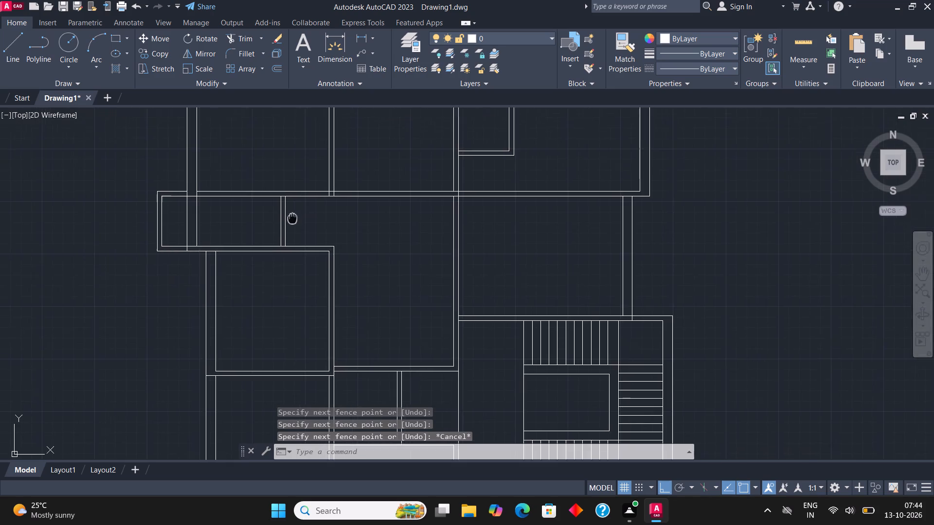
middle_click_drag(298, 223, 305, 250)
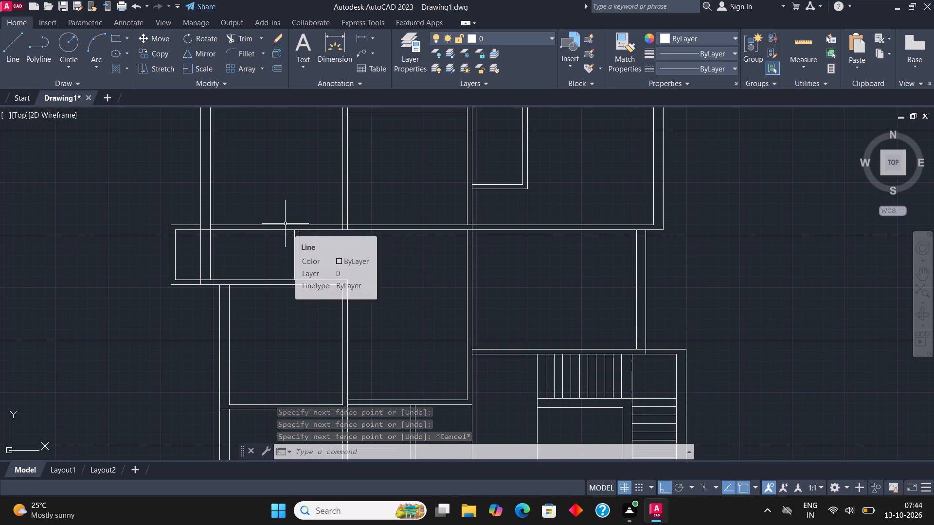
scroll(318, 334, "down", 2)
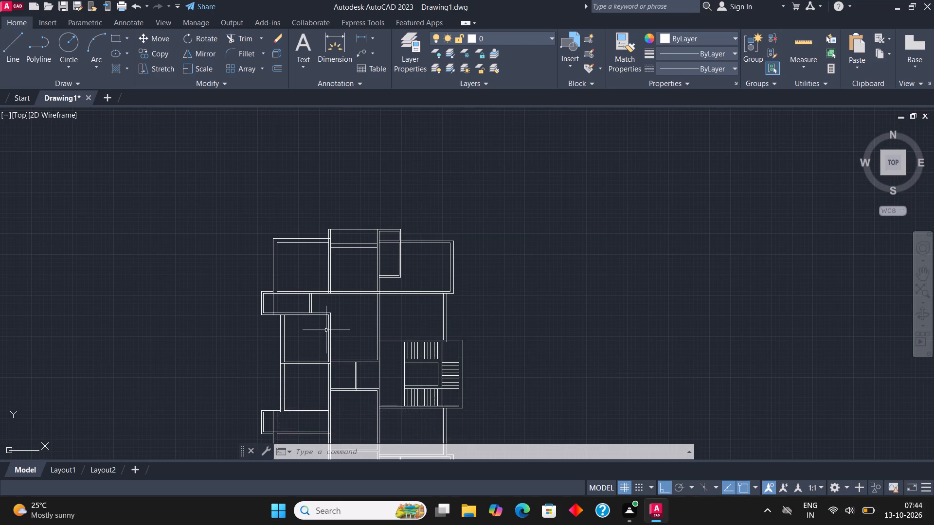
middle_click_drag(321, 227, 431, 99)
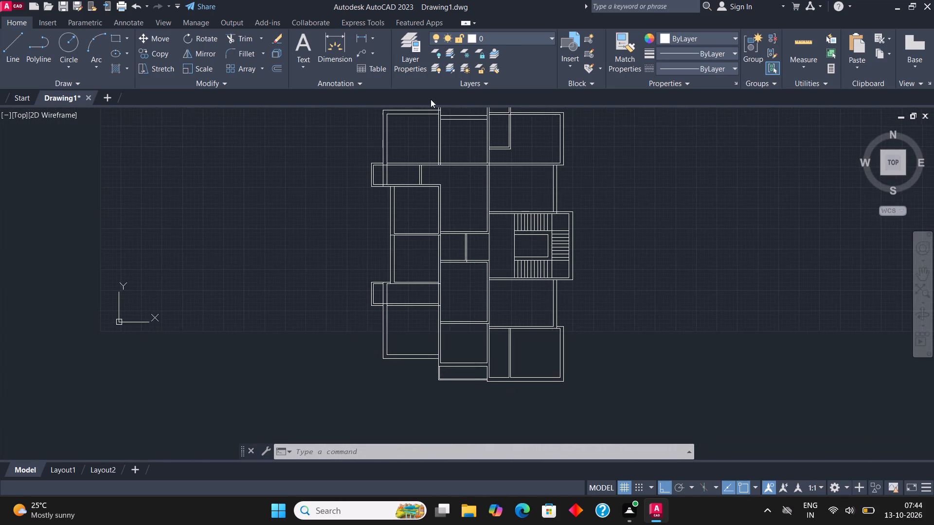
middle_click_drag(425, 110, 408, 208)
scroll(400, 208, "up", 3)
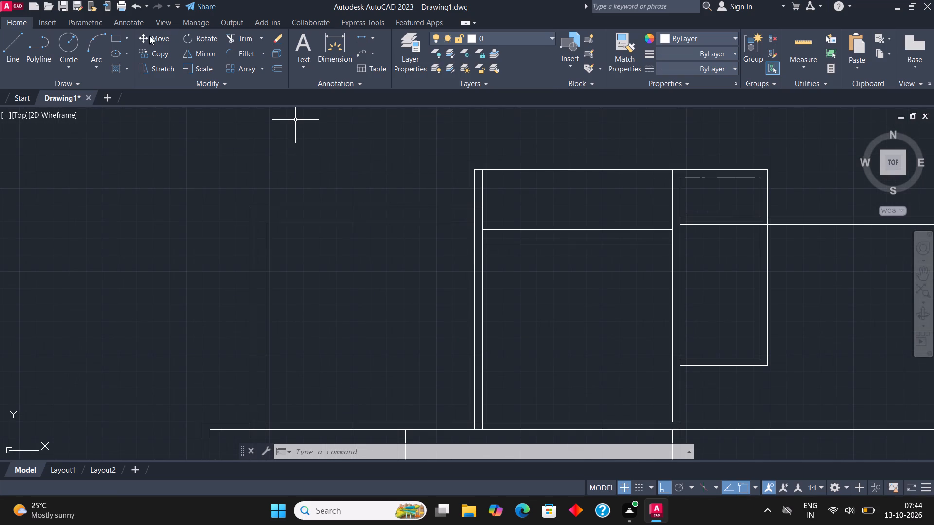
left_click(109, 41)
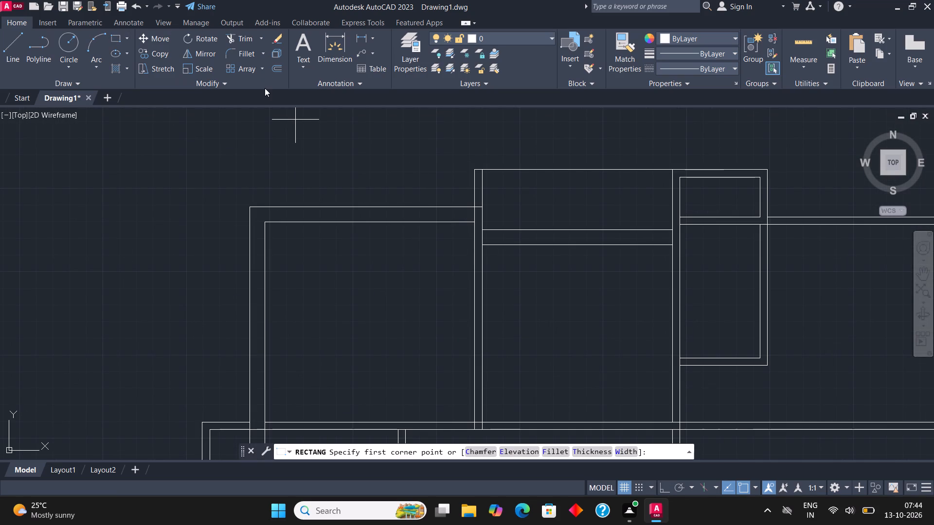
scroll(275, 225, "up", 1)
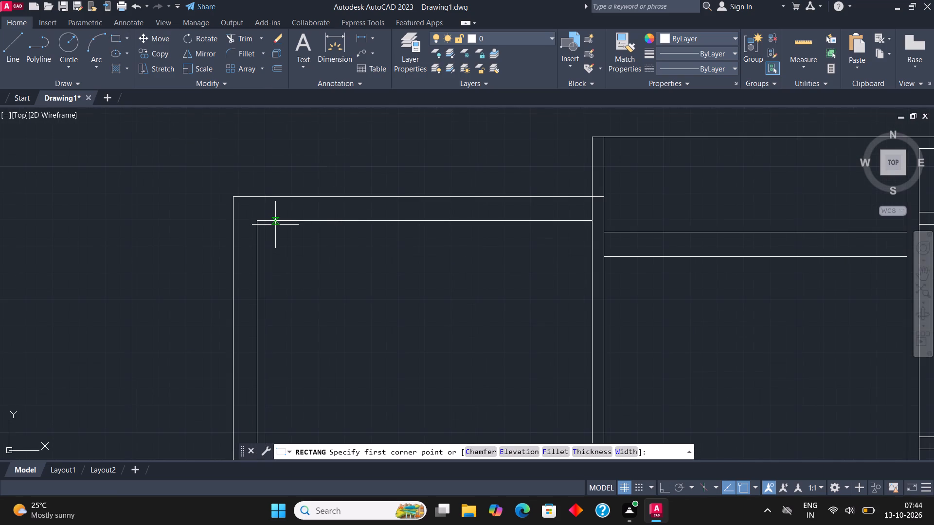
left_click(233, 198)
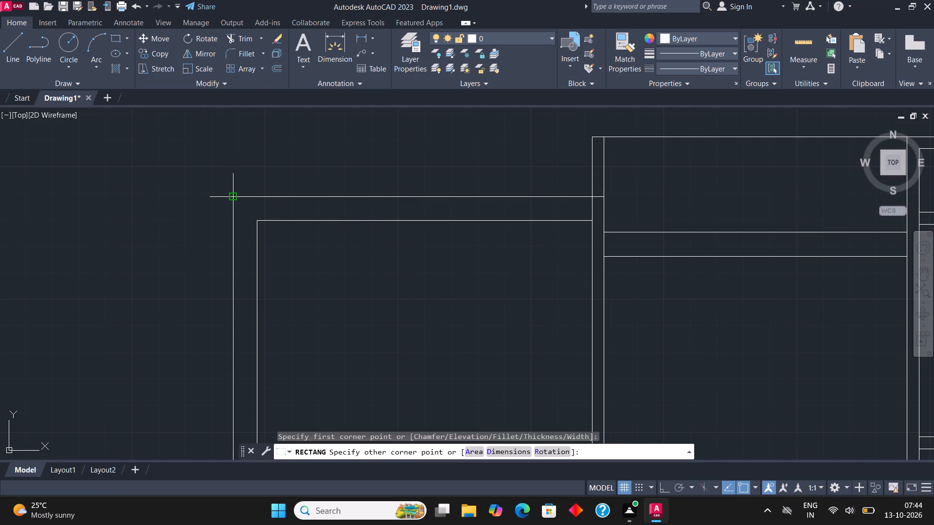
left_click(263, 251)
Copy the column rectangle by its upper-left corner to the top-centre room's left wall and against its right wall, level with the original.
left_click(264, 216)
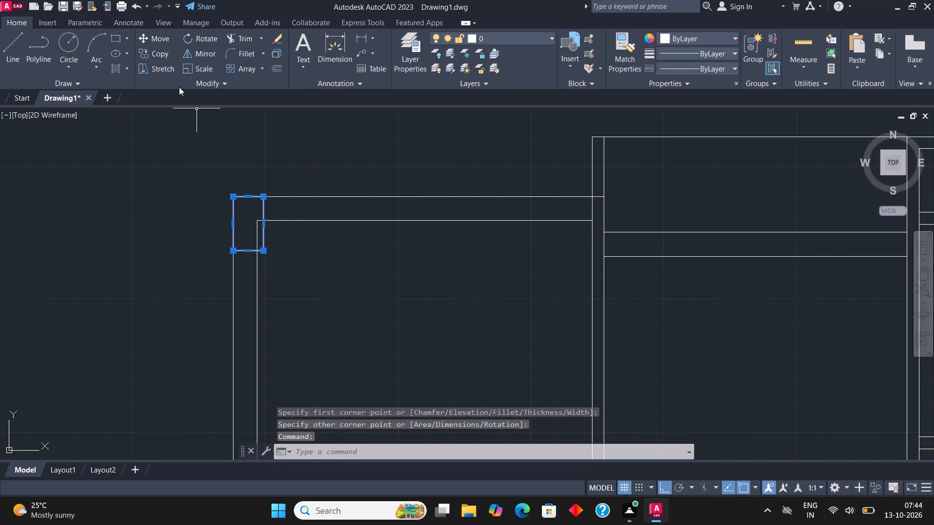
left_click(157, 56)
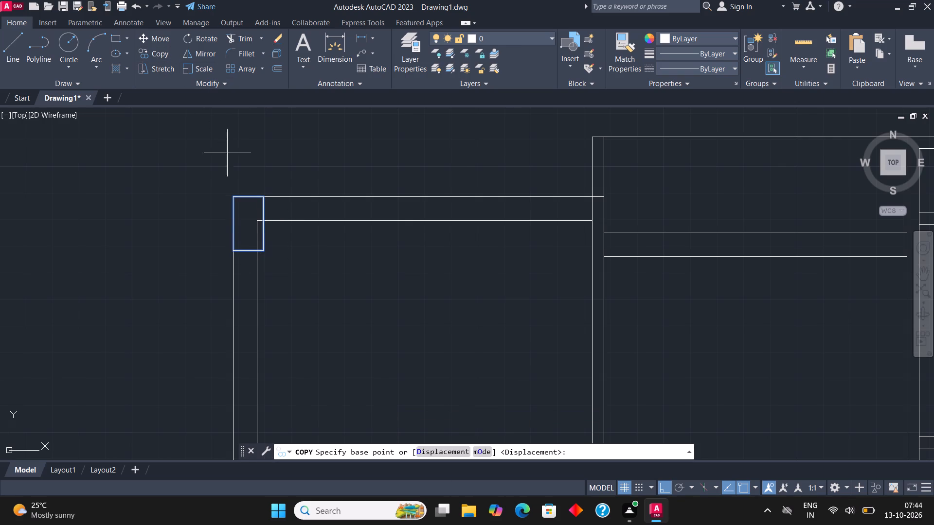
left_click(233, 196)
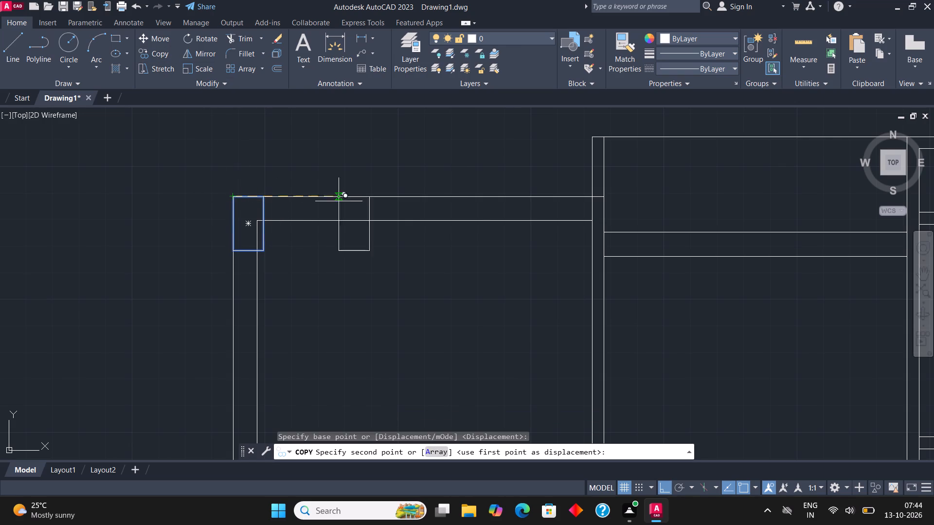
left_click(592, 200)
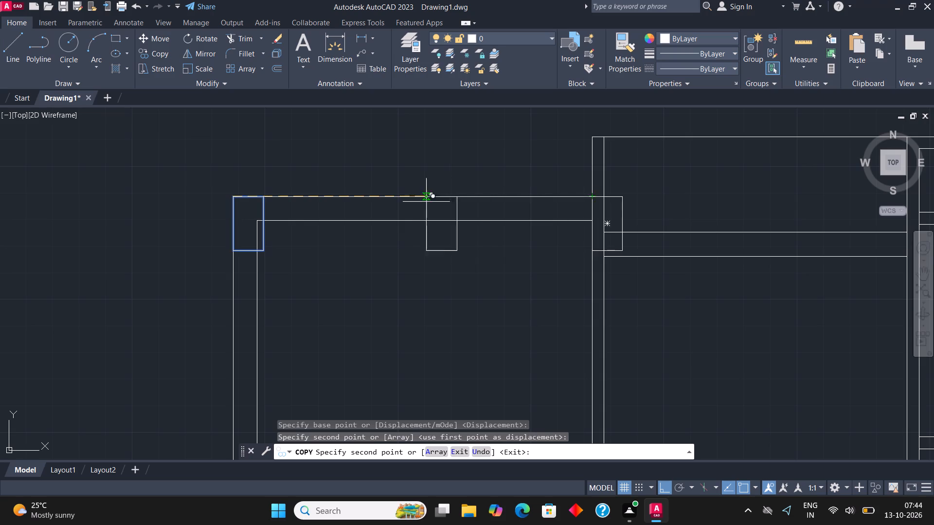
scroll(346, 215, "down", 1)
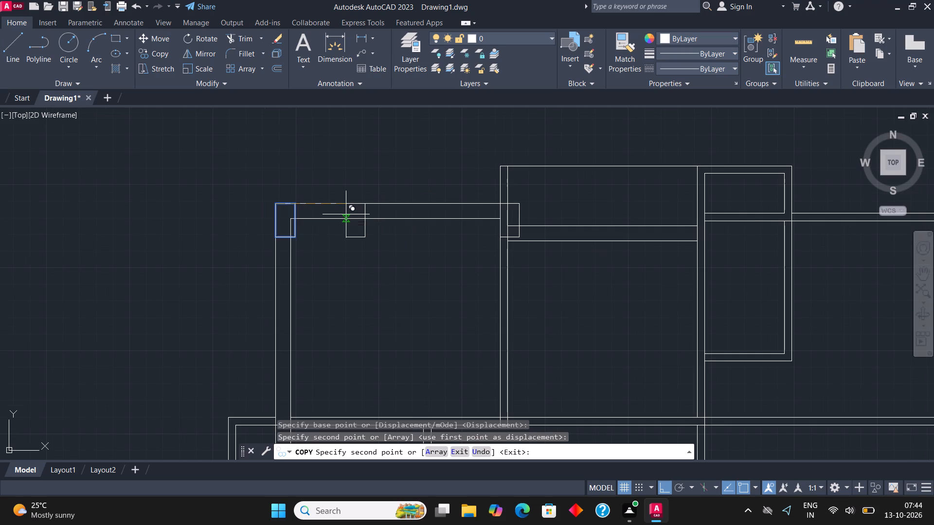
scroll(673, 206, "up", 2)
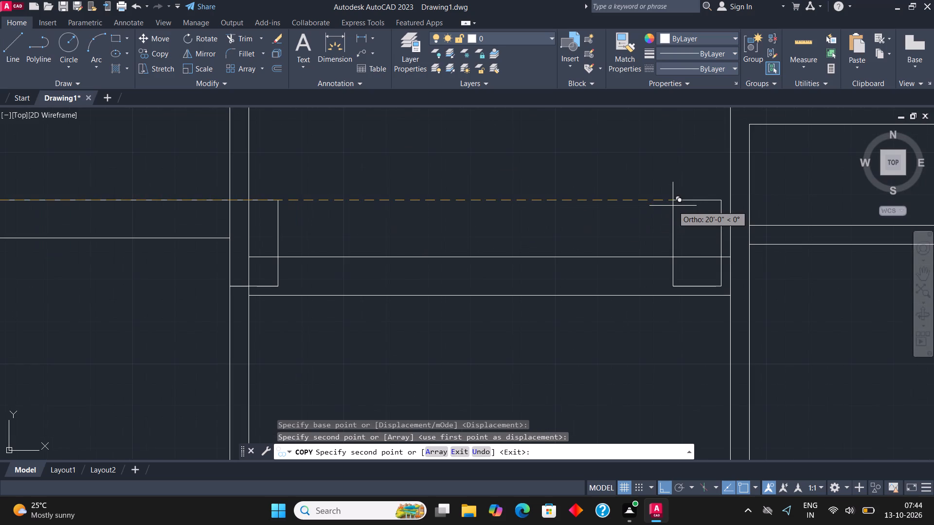
left_click(682, 206)
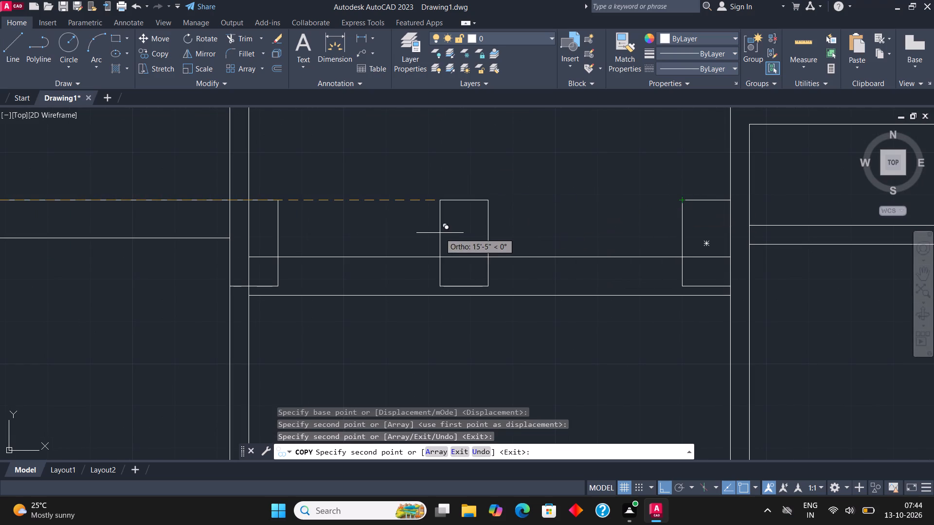
Copy the column rectangle to the upper-left room's lower-left and lower-right corners.
scroll(440, 233, "down", 3)
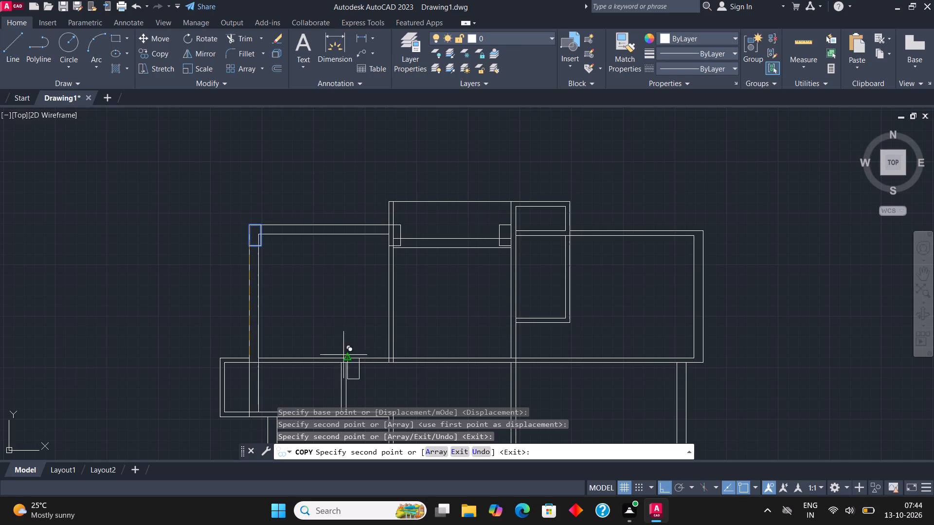
scroll(275, 364, "up", 3)
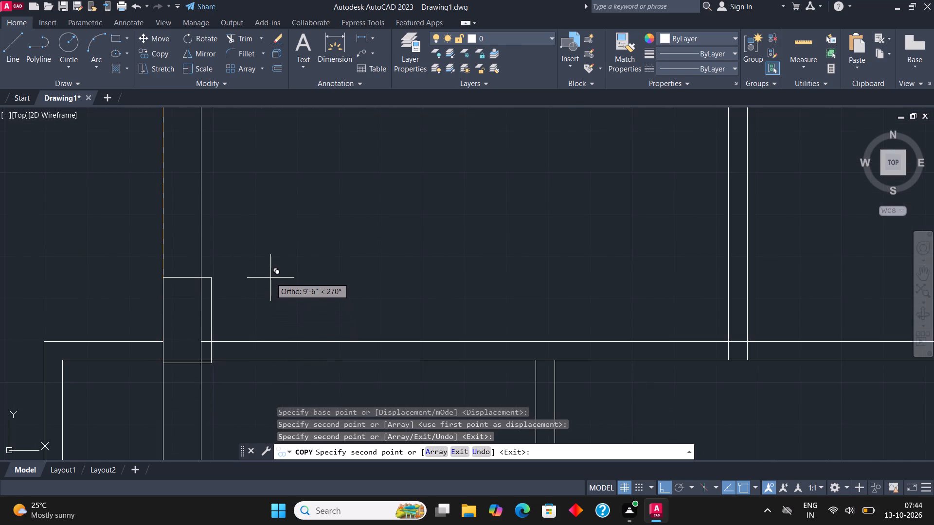
left_click(270, 273)
scroll(300, 247, "down", 3)
key("F8")
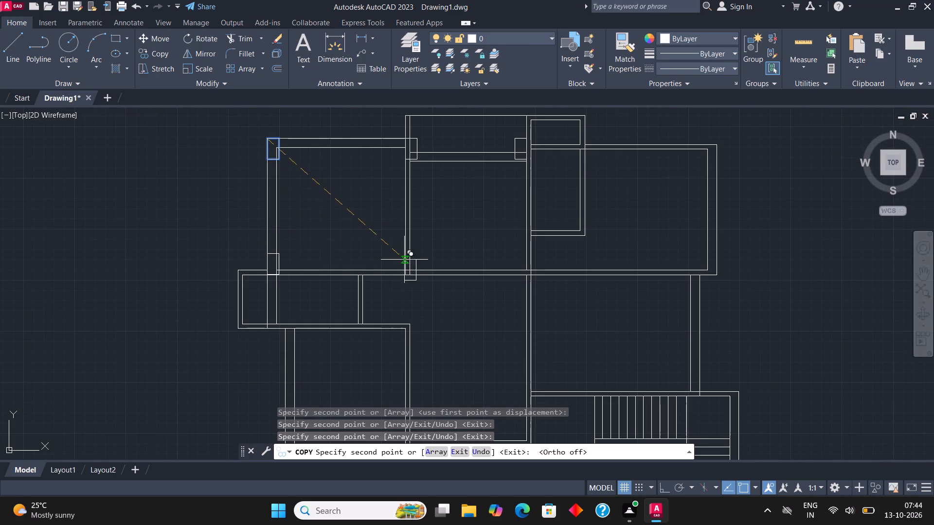
scroll(395, 246, "up", 3)
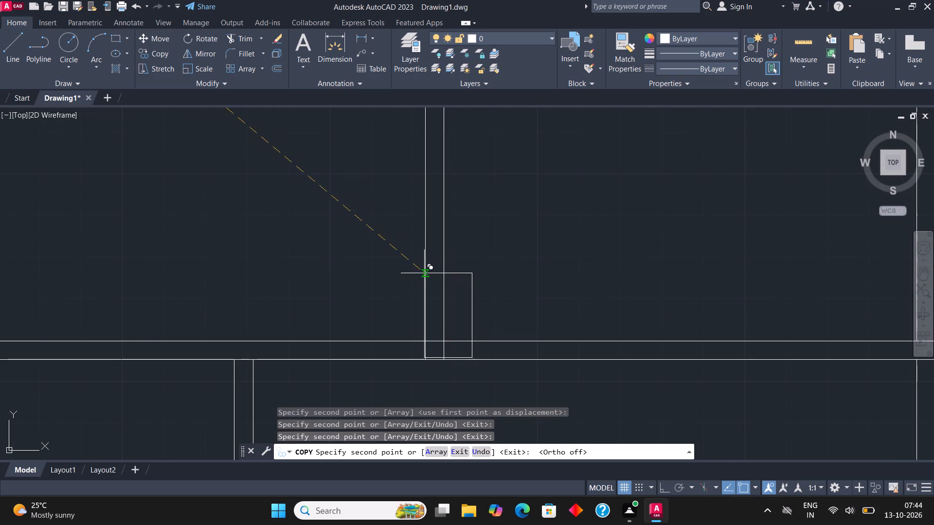
left_click(425, 280)
Copy the column rectangle to the central room's upper-right corner, starting on the upper line of the horizontal wall.
scroll(335, 256, "down", 2)
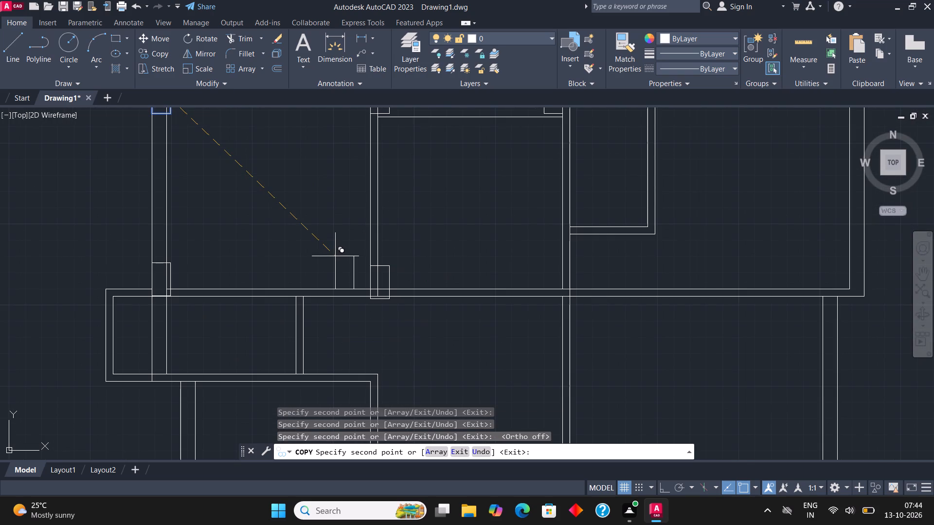
scroll(335, 256, "down", 1)
scroll(480, 284, "up", 3)
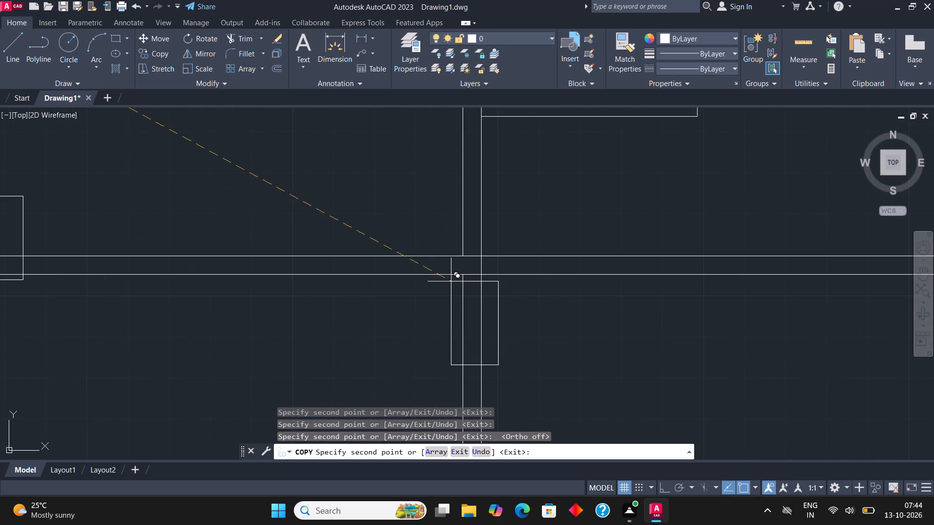
left_click(432, 258)
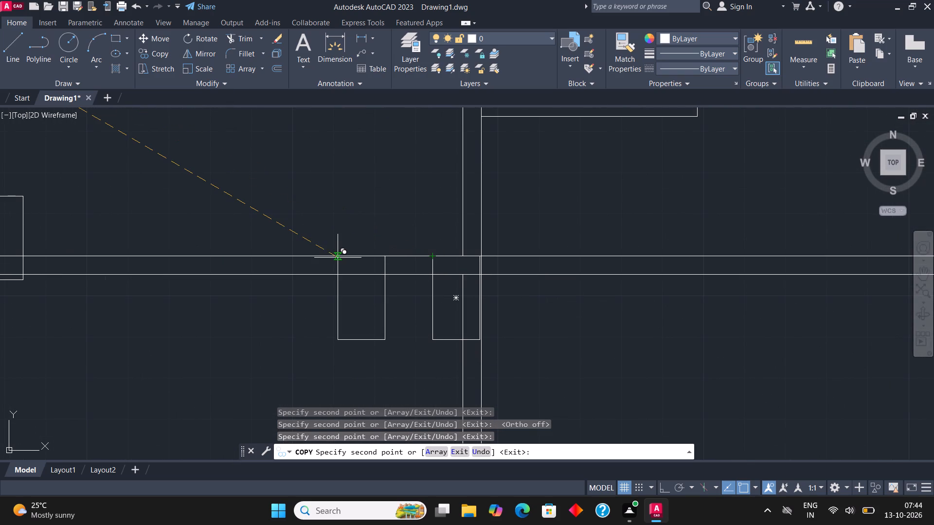
Copy the column rectangle to the left-hand room's lower-right corner and to the central room's right wall beside the staircase's upper wall.
scroll(469, 209, "down", 3)
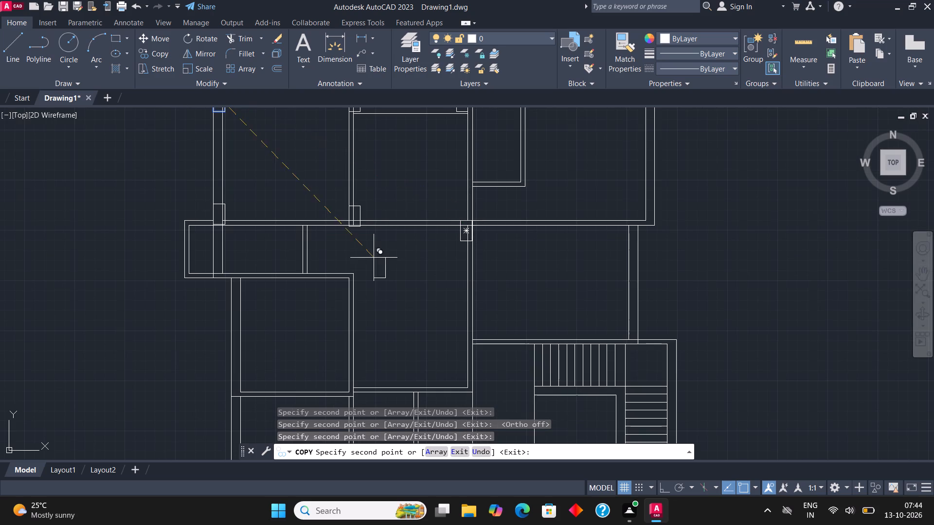
scroll(377, 232, "down", 1)
scroll(353, 332, "up", 4)
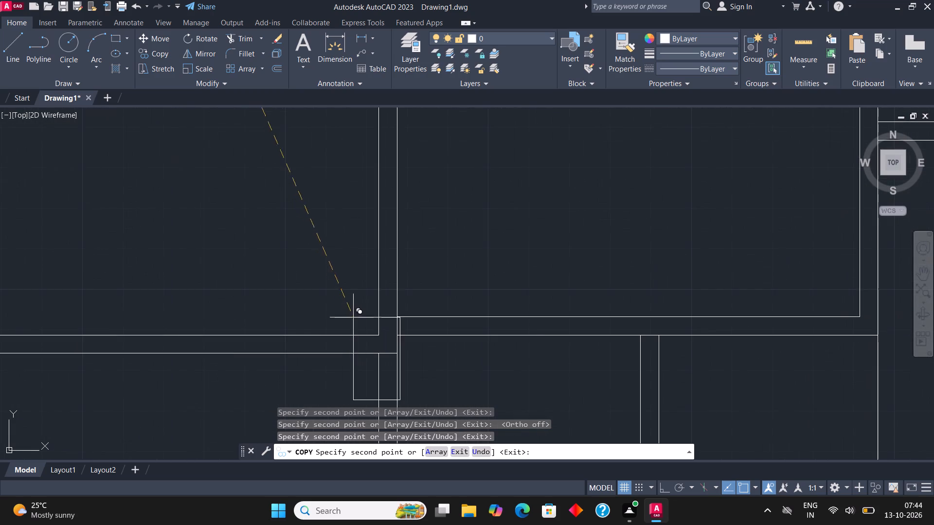
scroll(357, 309, "up", 2)
scroll(346, 272, "down", 2)
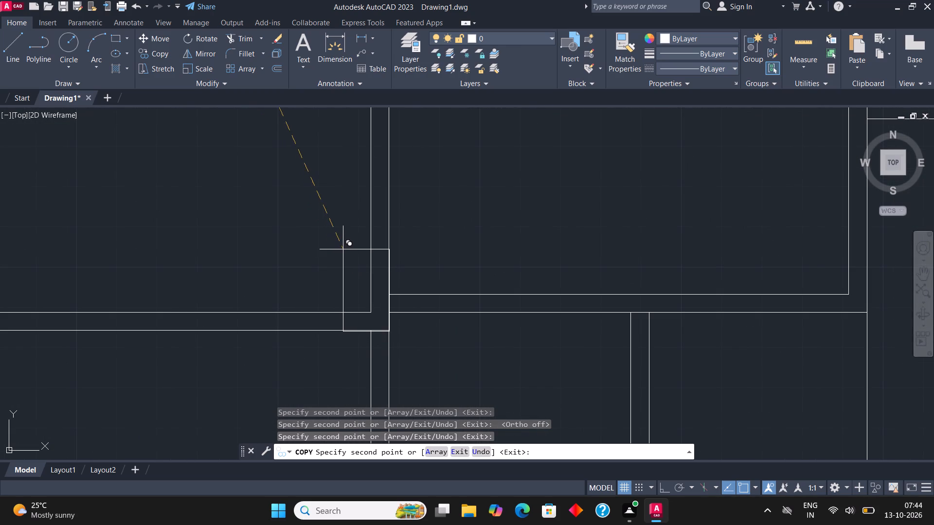
left_click(342, 242)
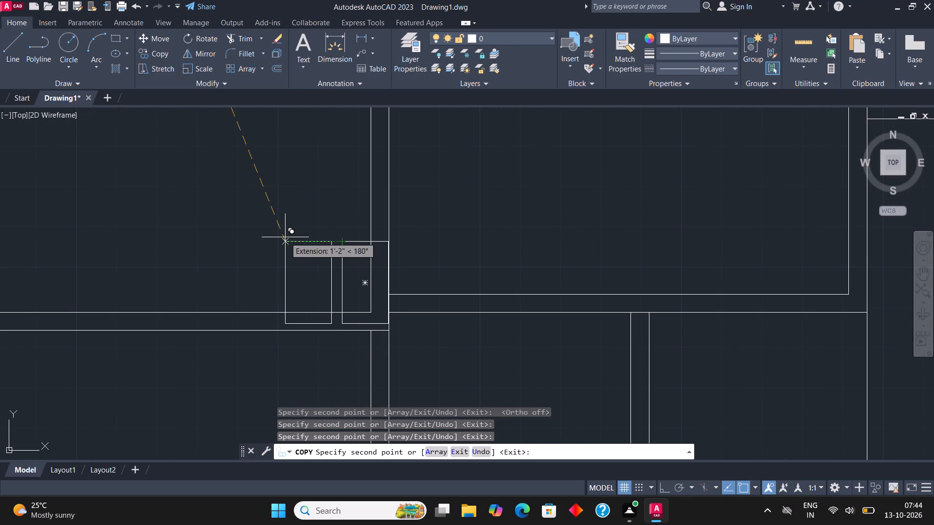
scroll(285, 237, "down", 2)
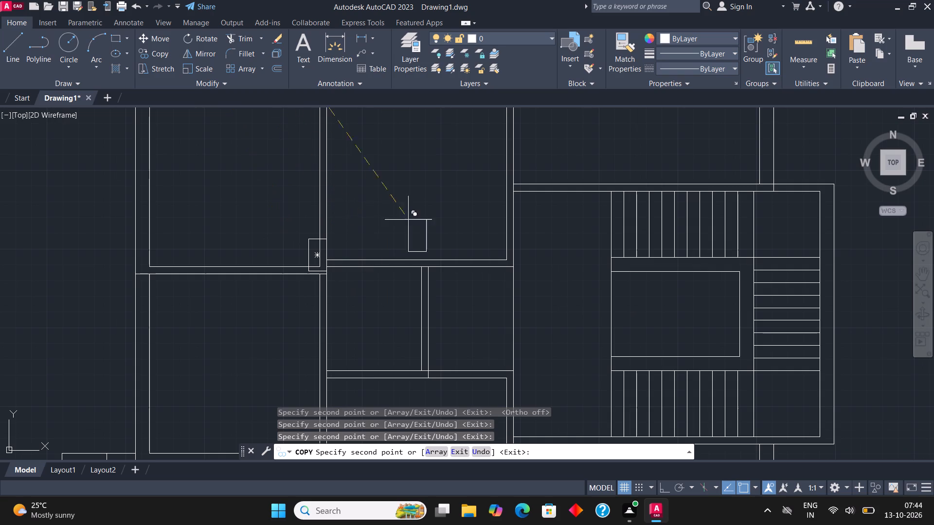
scroll(501, 178, "up", 2)
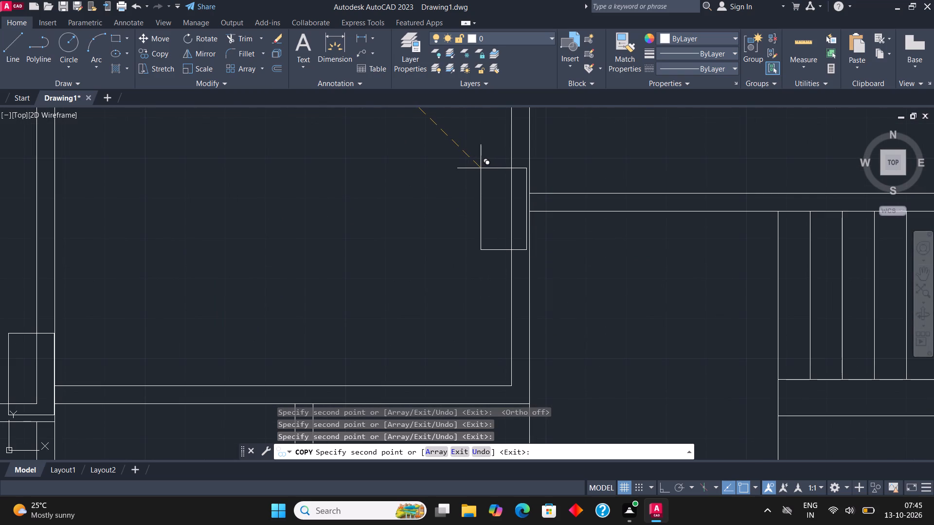
left_click(482, 168)
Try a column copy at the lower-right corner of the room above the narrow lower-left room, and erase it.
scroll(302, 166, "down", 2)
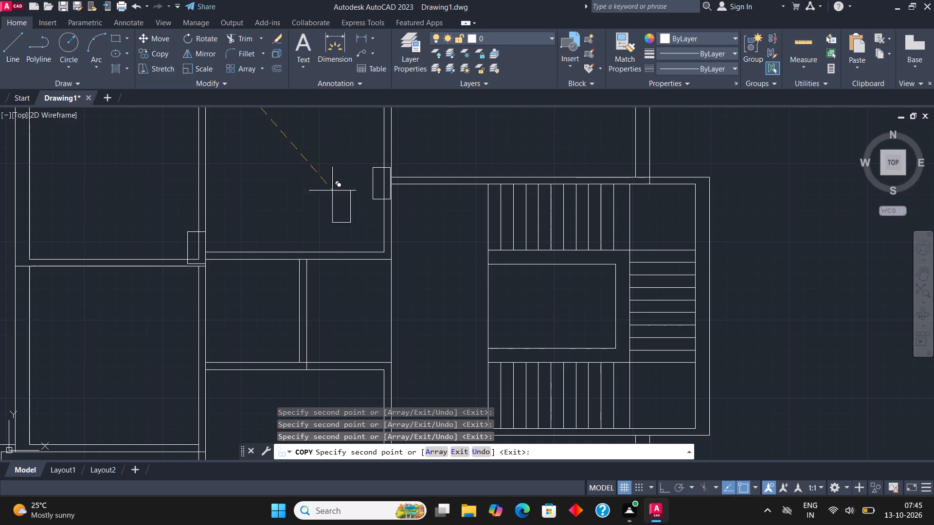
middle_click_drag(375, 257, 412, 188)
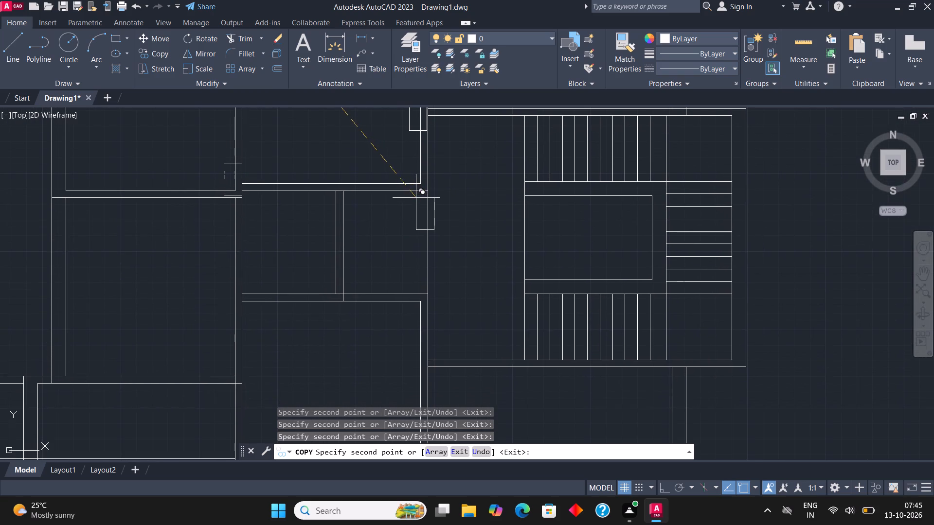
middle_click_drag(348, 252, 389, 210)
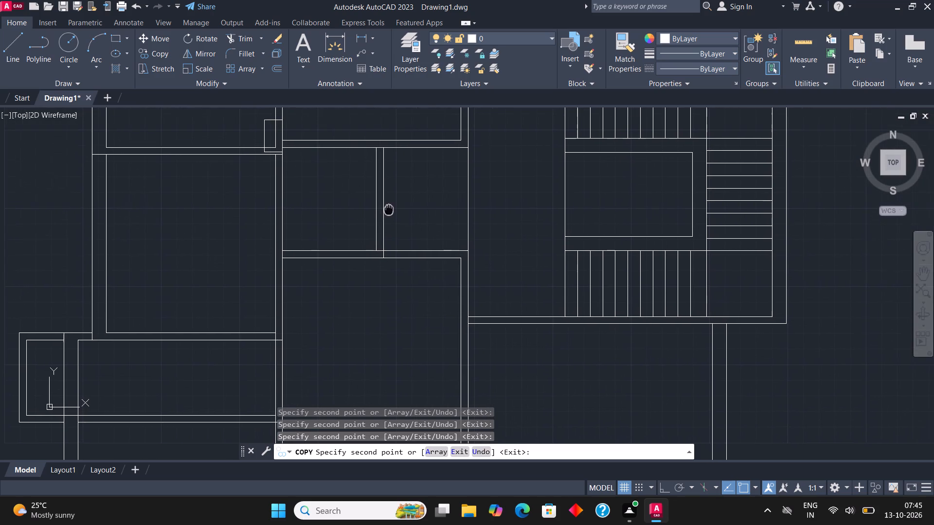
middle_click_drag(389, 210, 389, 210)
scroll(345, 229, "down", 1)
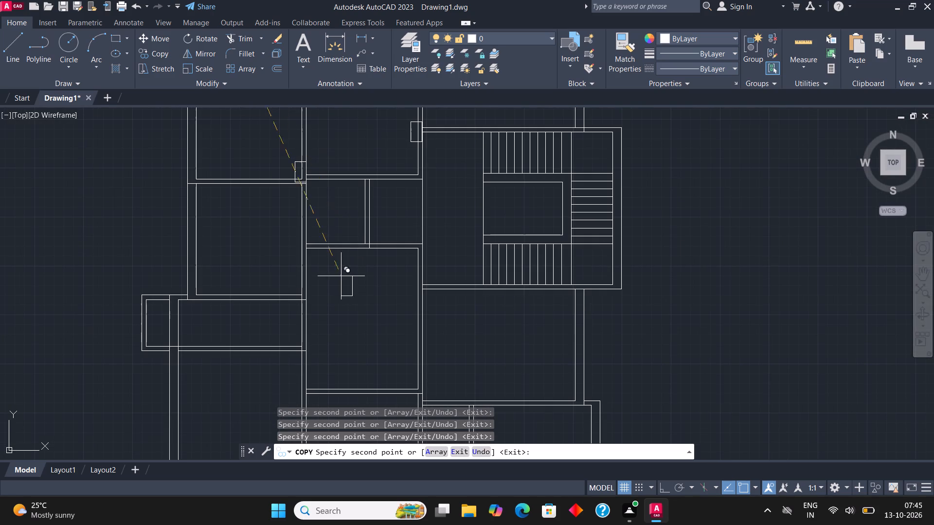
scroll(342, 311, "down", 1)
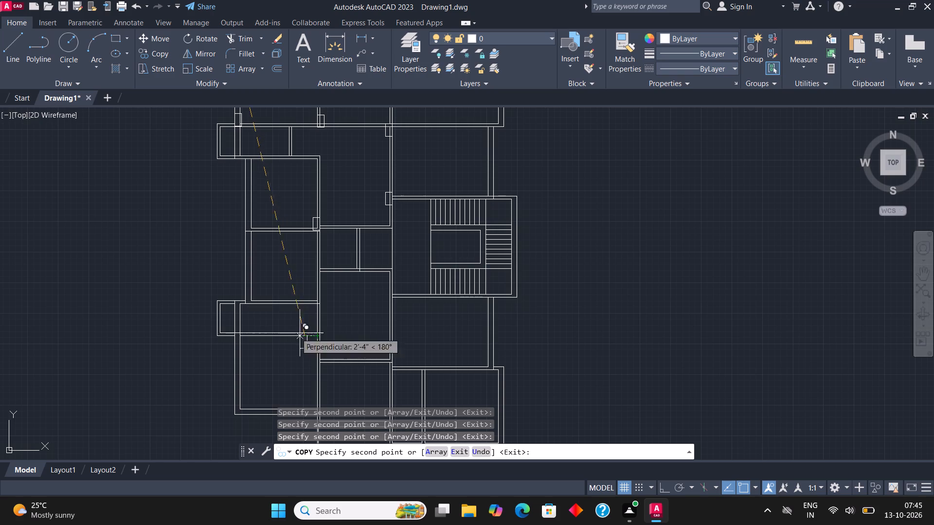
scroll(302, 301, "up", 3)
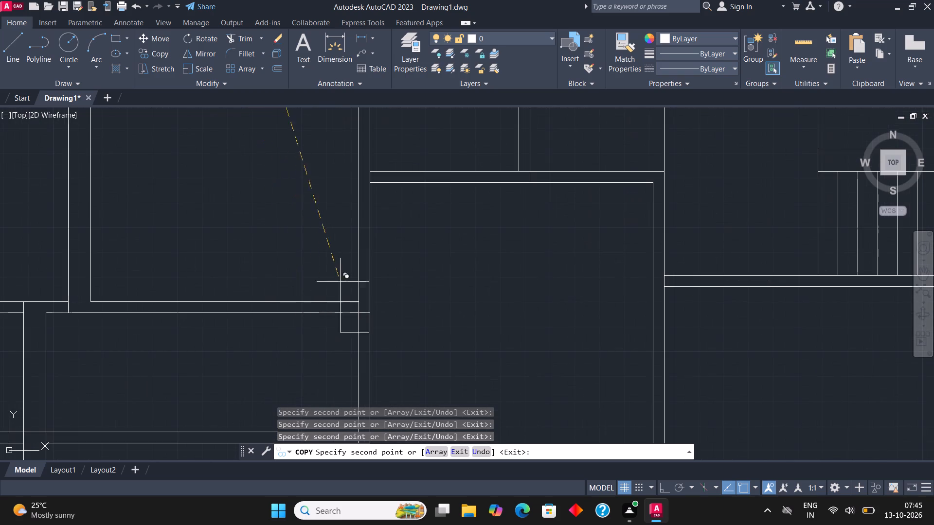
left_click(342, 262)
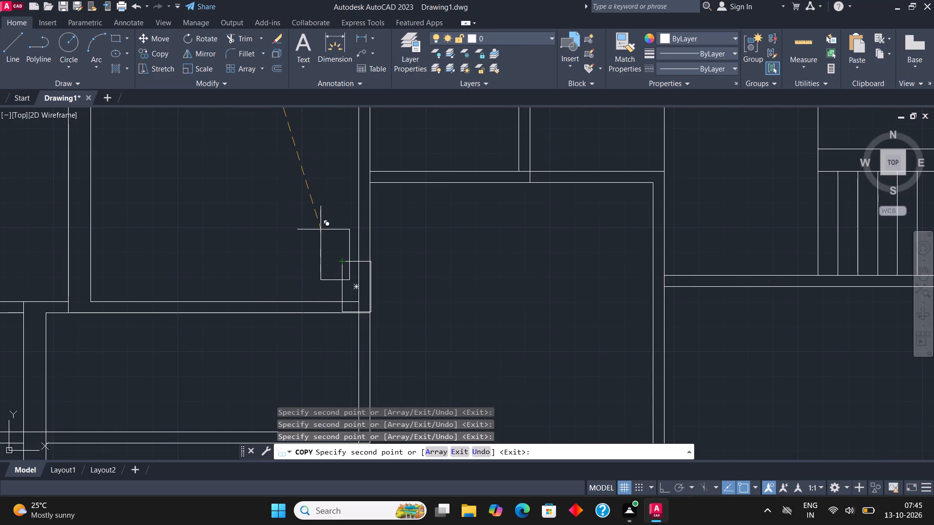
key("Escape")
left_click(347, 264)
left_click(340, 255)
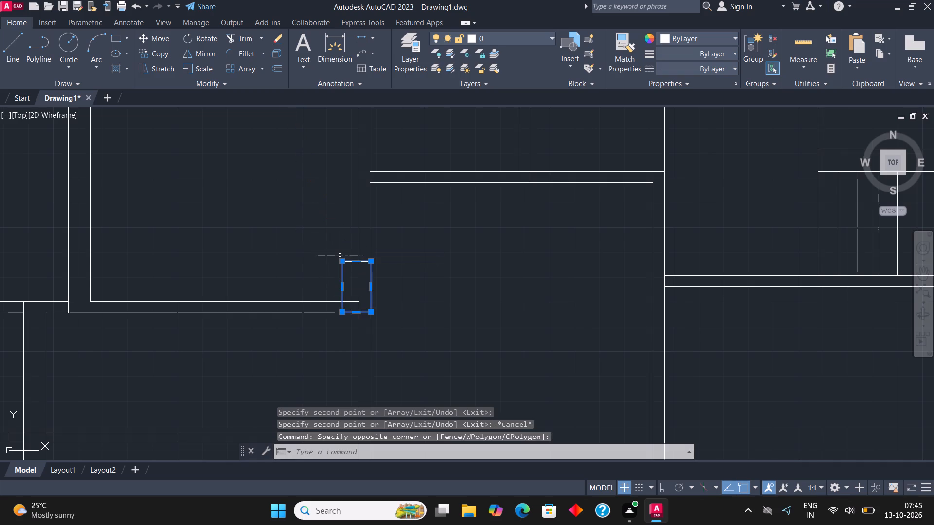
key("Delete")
Draw a 6'8" line along the narrow lower-left room's lower inner wall from its left wall, continuing straight up to the upper wall.
left_click(7, 48)
scroll(353, 250, "down", 2)
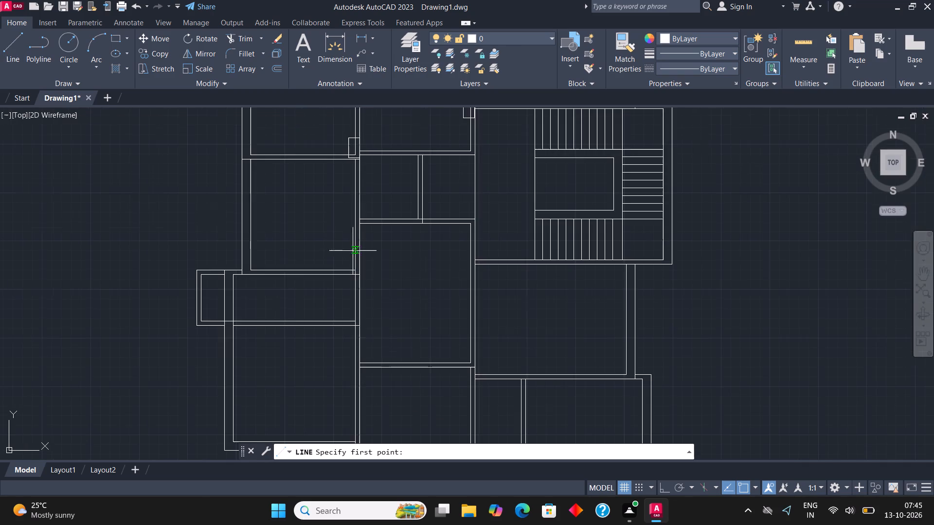
scroll(246, 344, "up", 3)
left_click(187, 258)
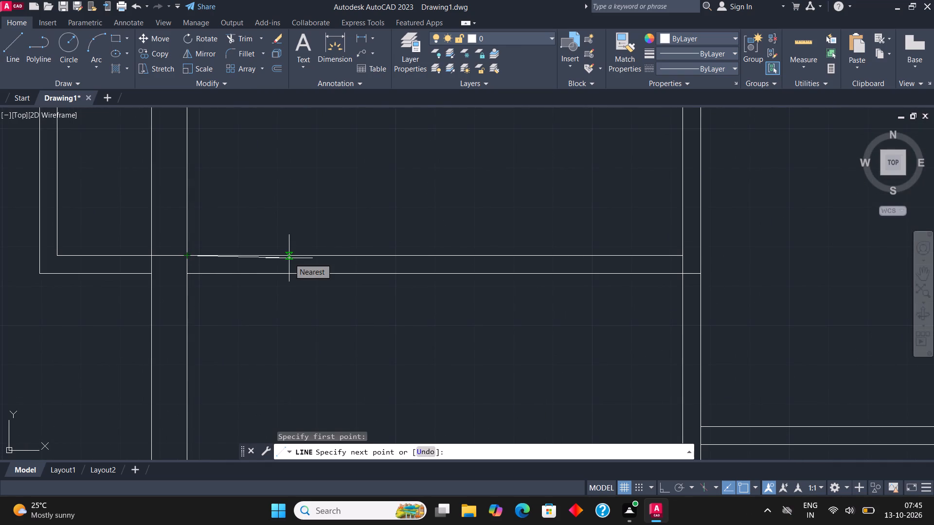
type("6'8\"")
key("Return")
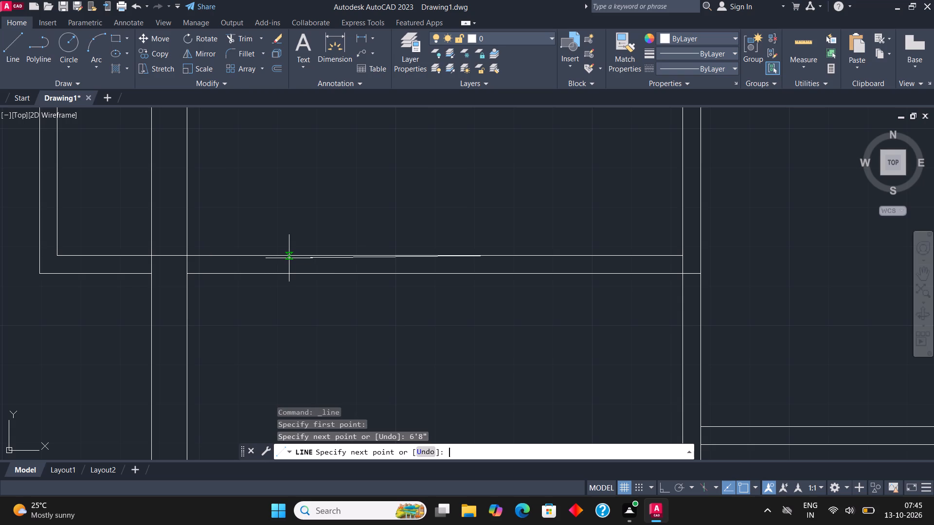
scroll(293, 264, "down", 2)
scroll(370, 192, "up", 2)
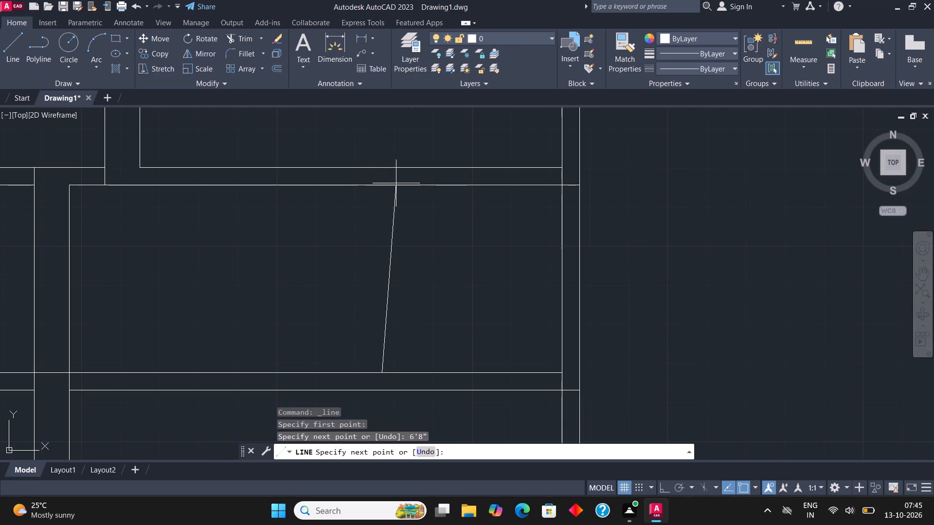
key("F8")
left_click(384, 188)
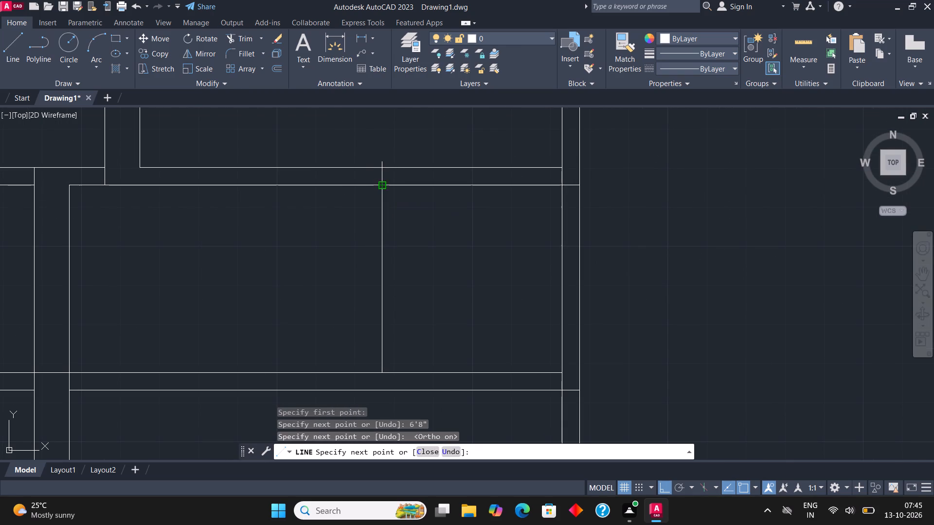
scroll(386, 211, "down", 1)
key("Escape")
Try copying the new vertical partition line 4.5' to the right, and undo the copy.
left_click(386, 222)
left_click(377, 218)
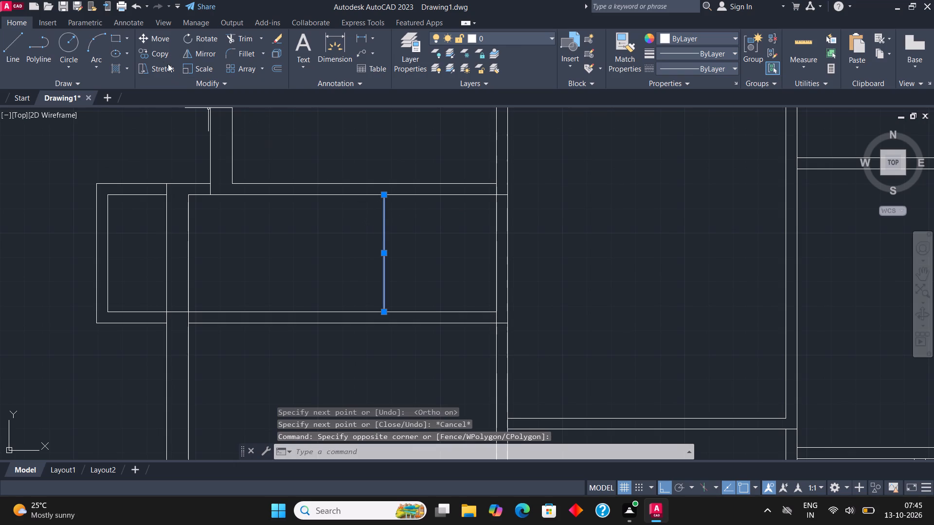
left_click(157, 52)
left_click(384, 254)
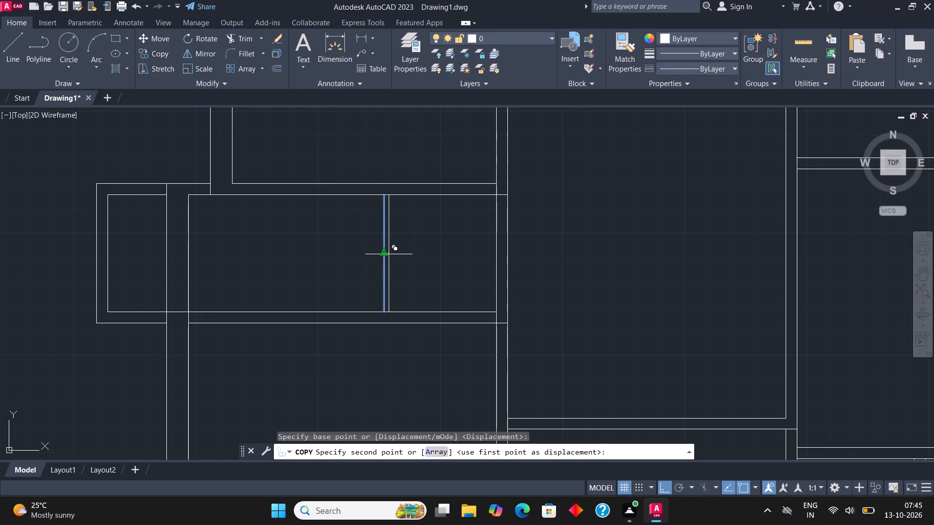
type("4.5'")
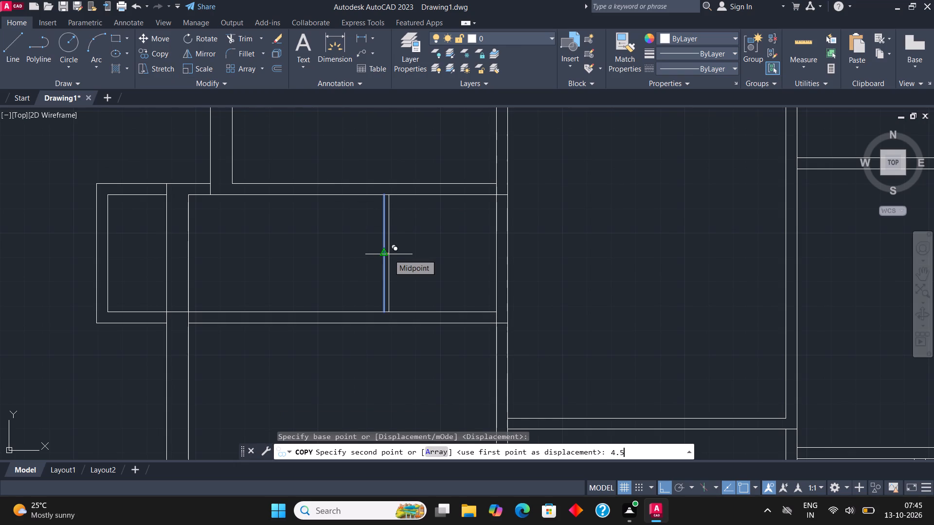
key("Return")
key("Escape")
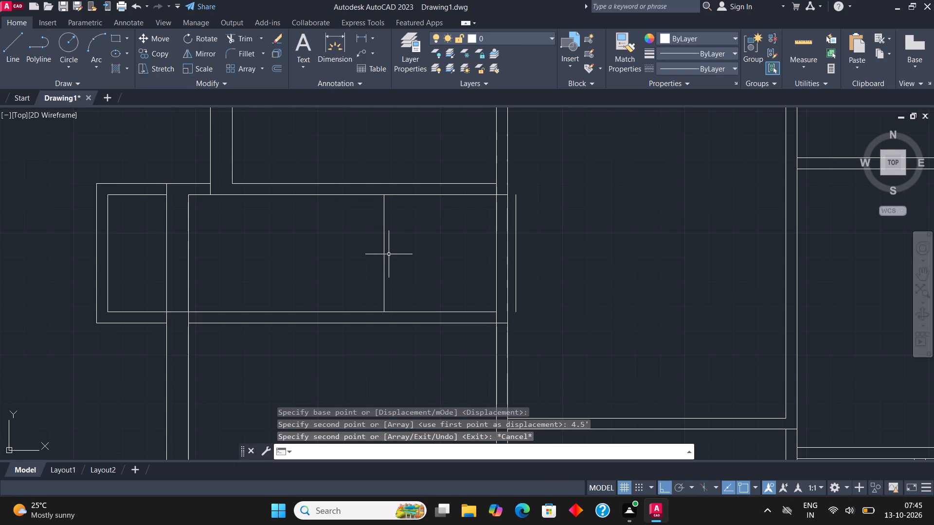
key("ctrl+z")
Offset the vertical partition line 4.5" to the right to give the partition wall its thickness.
left_click(389, 254)
left_click(349, 226)
left_click(419, 299)
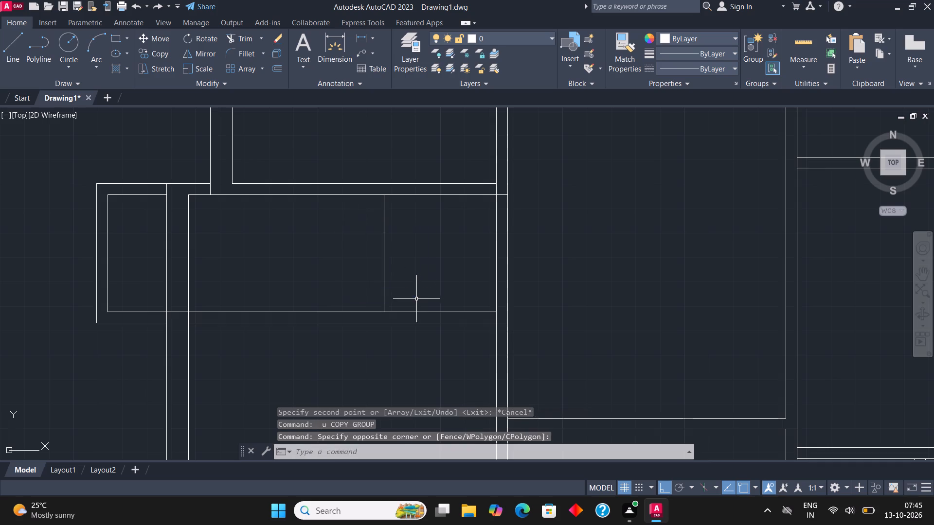
left_click_drag(401, 280, 383, 253)
left_click(351, 239)
left_click(272, 67)
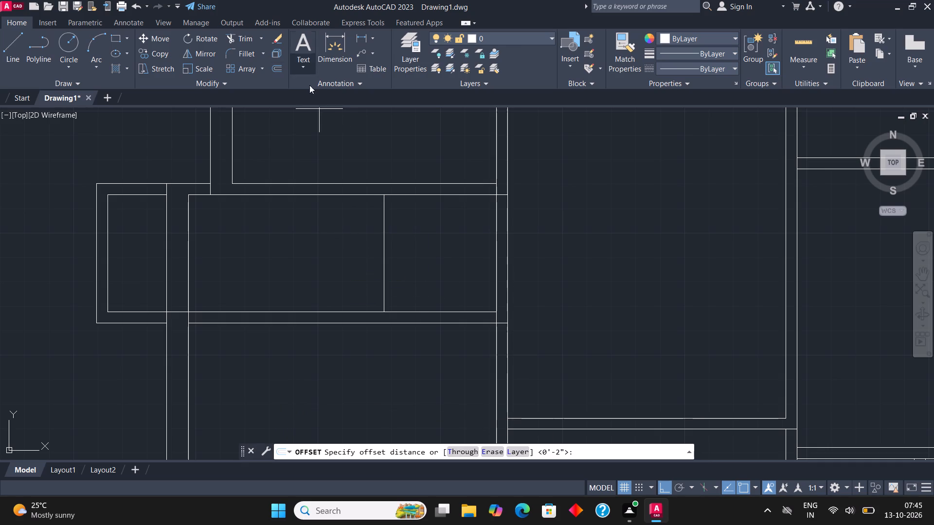
left_click(380, 245)
type("4.5\"")
key("Return")
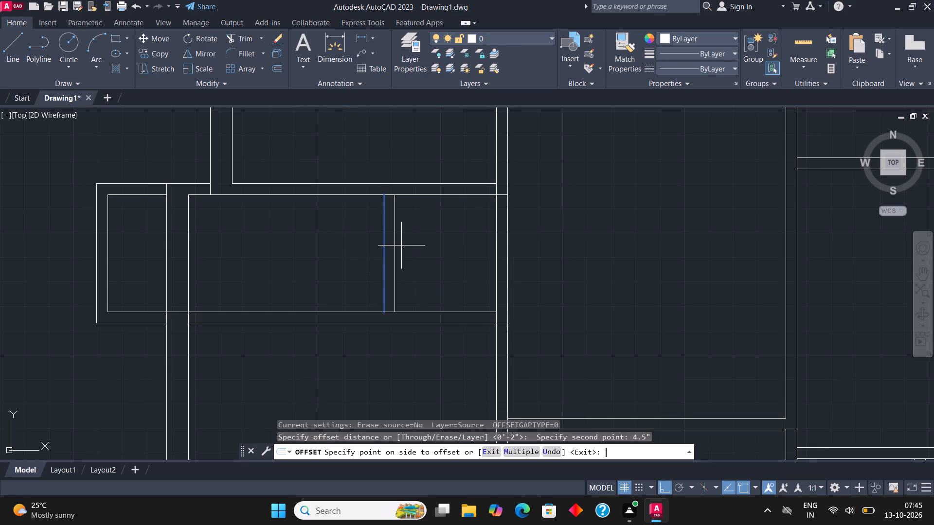
left_click(424, 249)
scroll(425, 263, "down", 1)
middle_click_drag(419, 277, 357, 348)
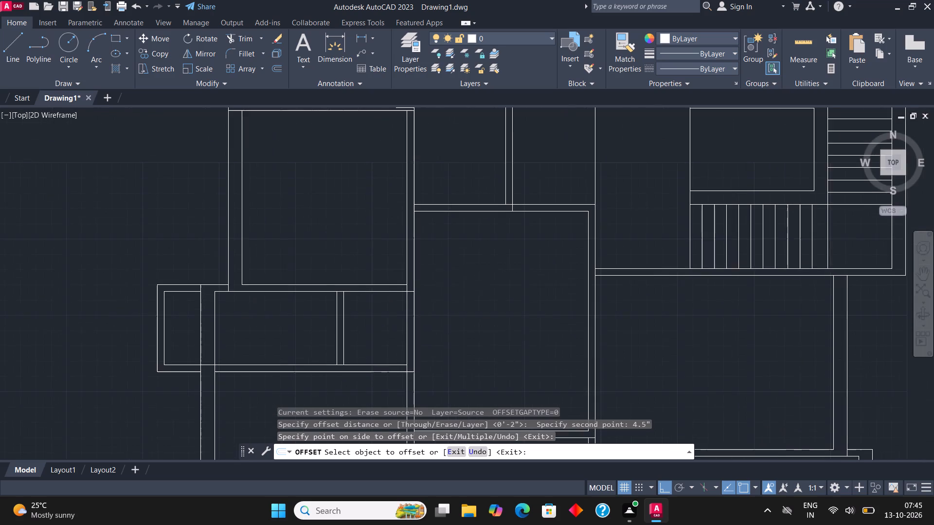
middle_click_drag(357, 348, 352, 344)
key("Escape")
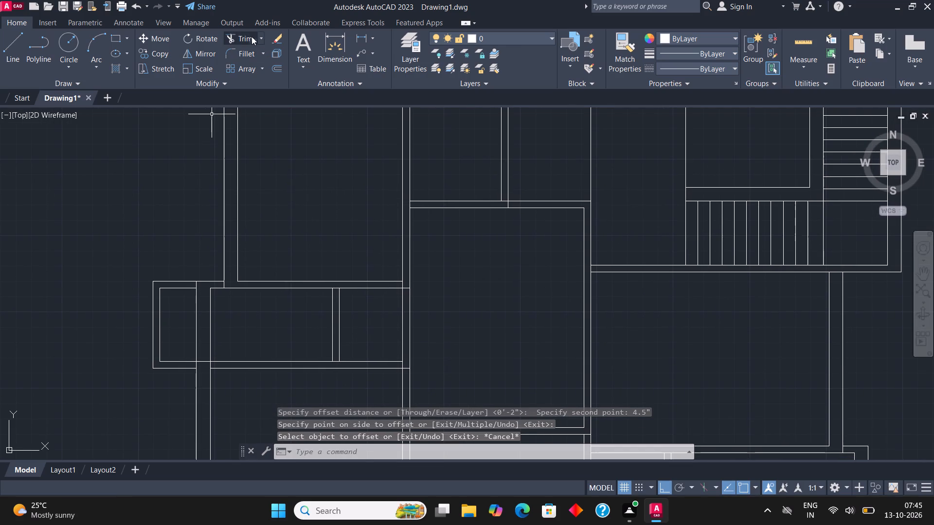
Trim away the narrow room's right wall lines between its upper and lower walls, opening it to the central room.
left_click(245, 36)
left_click(381, 320)
left_click(437, 312)
key("Escape")
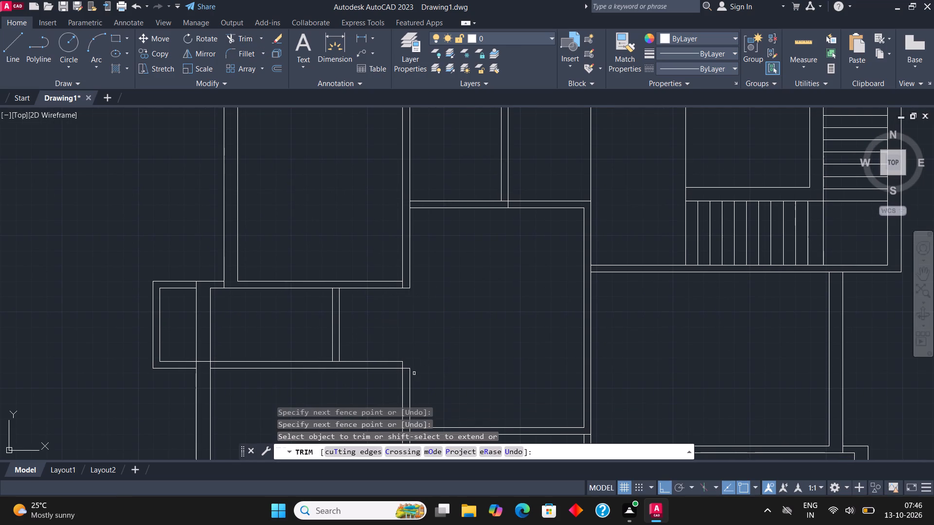
Fillet the narrow room's lower wall upper line with the outer line of the vertical wall below into a square corner.
scroll(413, 374, "up", 3)
left_click(241, 52)
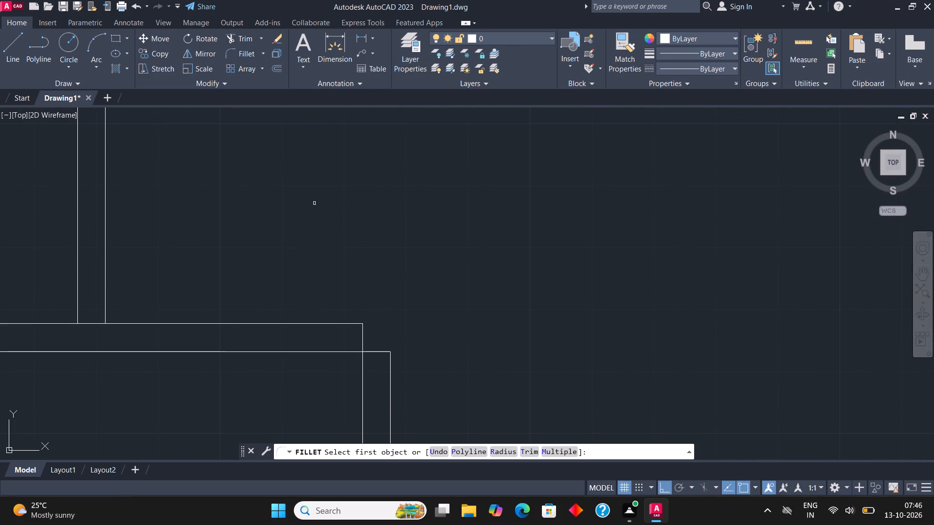
left_click(341, 322)
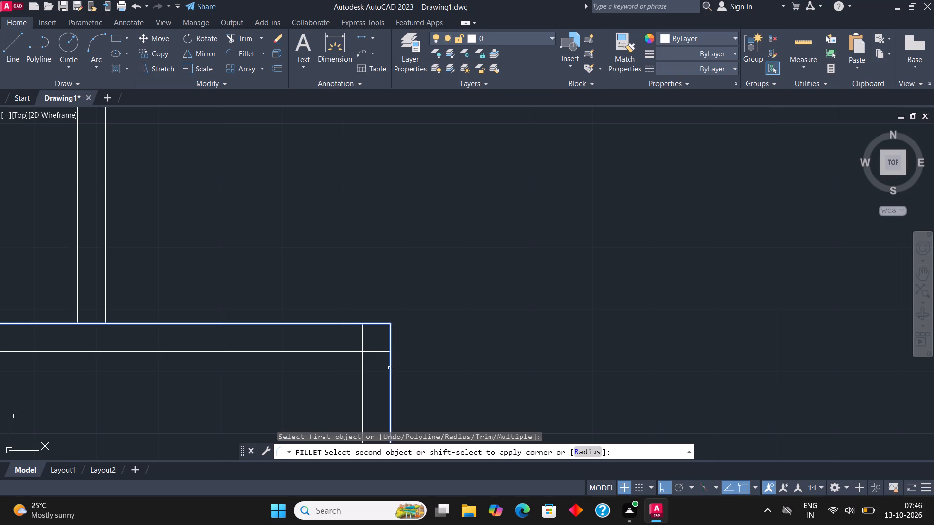
left_click(391, 371)
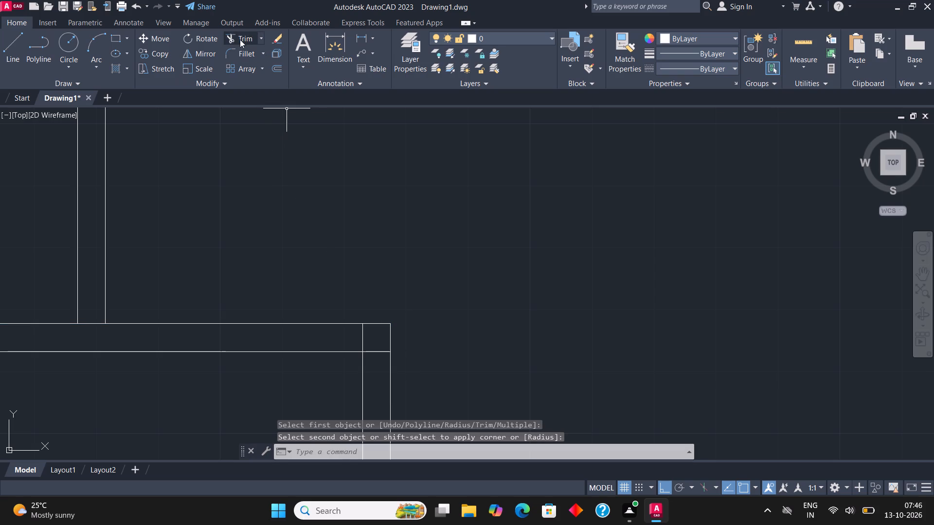
Trim the overlapping inner wall stubs at the opening's lower and upper corners.
left_click(238, 33)
left_click_drag(345, 333, 352, 337)
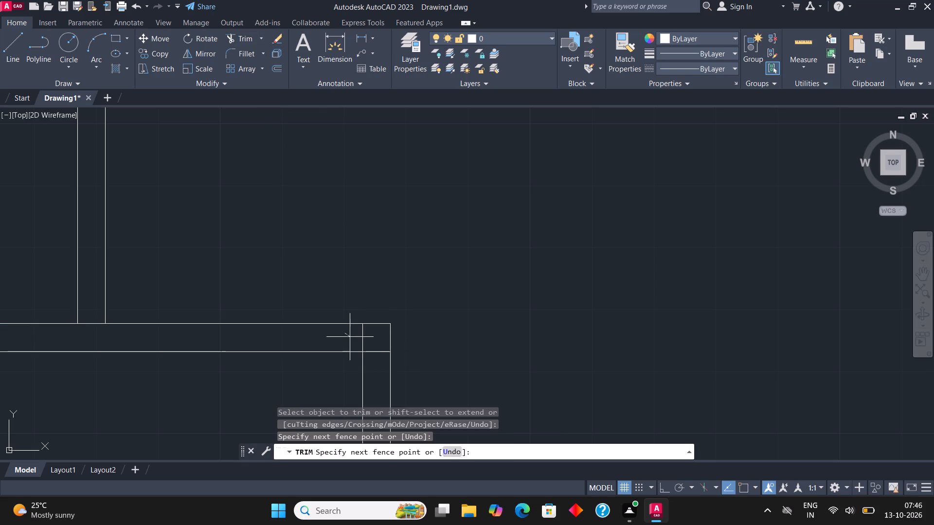
left_click_drag(352, 337, 374, 382)
scroll(375, 376, "down", 2)
scroll(372, 221, "up", 2)
left_click(369, 253)
left_click(357, 249)
scroll(365, 247, "down", 1)
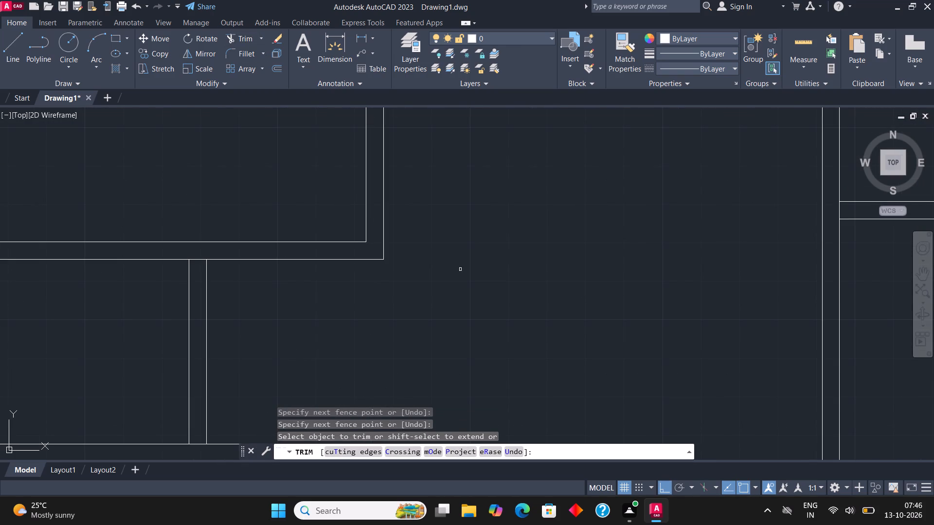
scroll(563, 228, "down", 2)
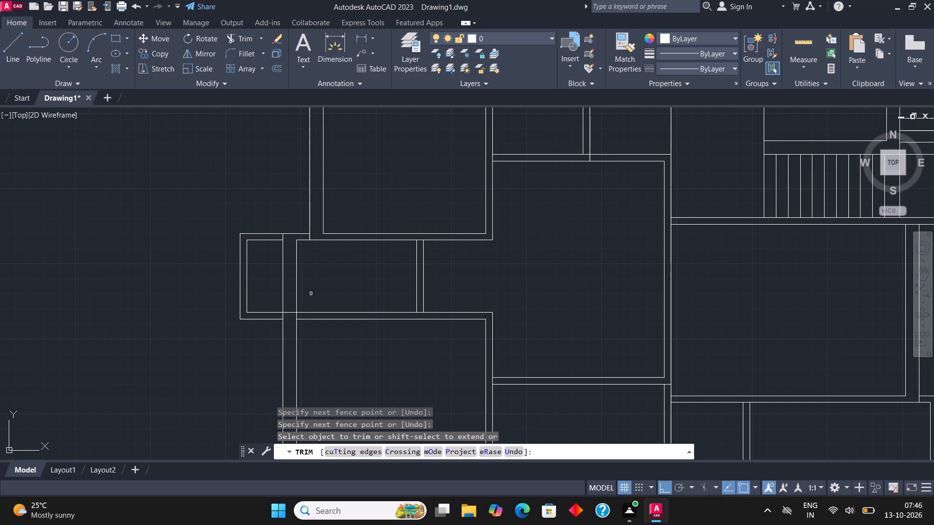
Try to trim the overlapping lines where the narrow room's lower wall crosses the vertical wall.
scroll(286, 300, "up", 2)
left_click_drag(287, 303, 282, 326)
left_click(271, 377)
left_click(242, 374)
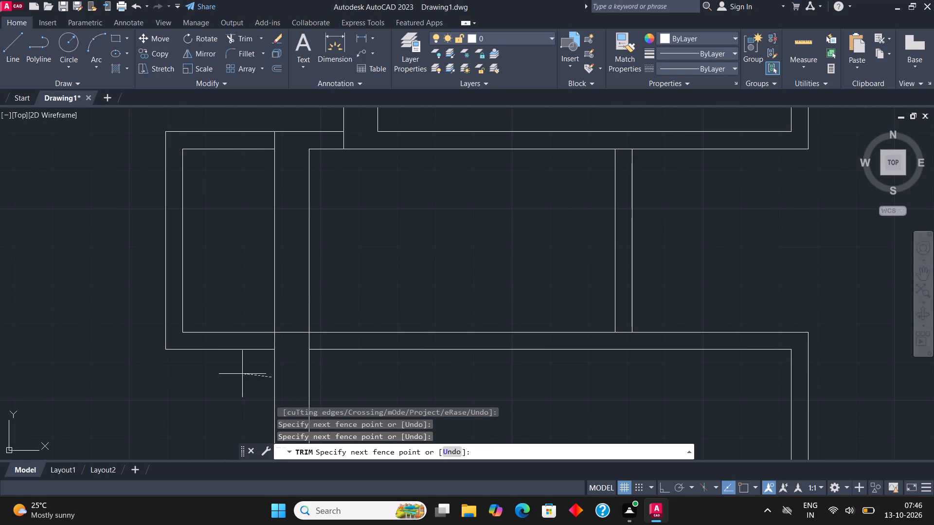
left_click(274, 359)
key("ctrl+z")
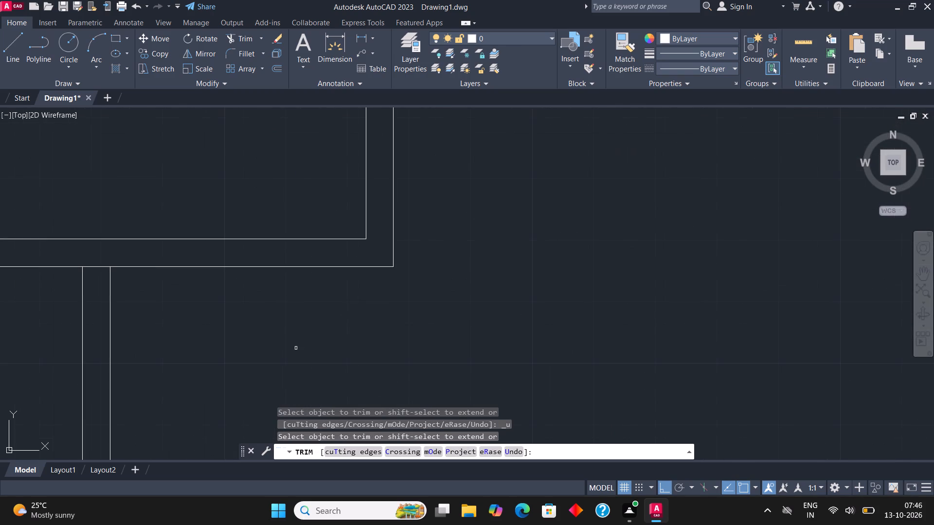
Trim both lines of the narrow room's lower wall where they cross between the two vertical wall lines.
scroll(352, 373, "down", 3)
left_click_drag(165, 429, 165, 427)
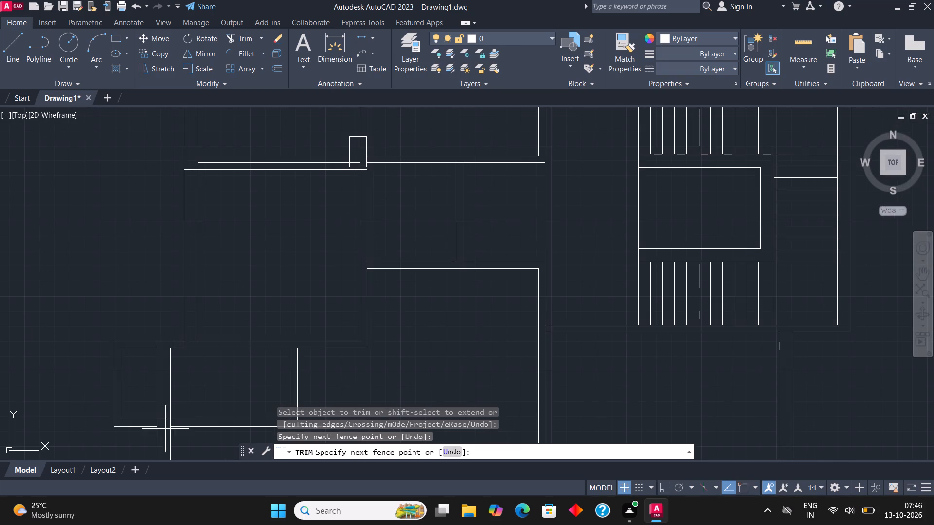
left_click_drag(165, 427, 165, 424)
left_click(165, 416)
scroll(310, 281, "down", 2)
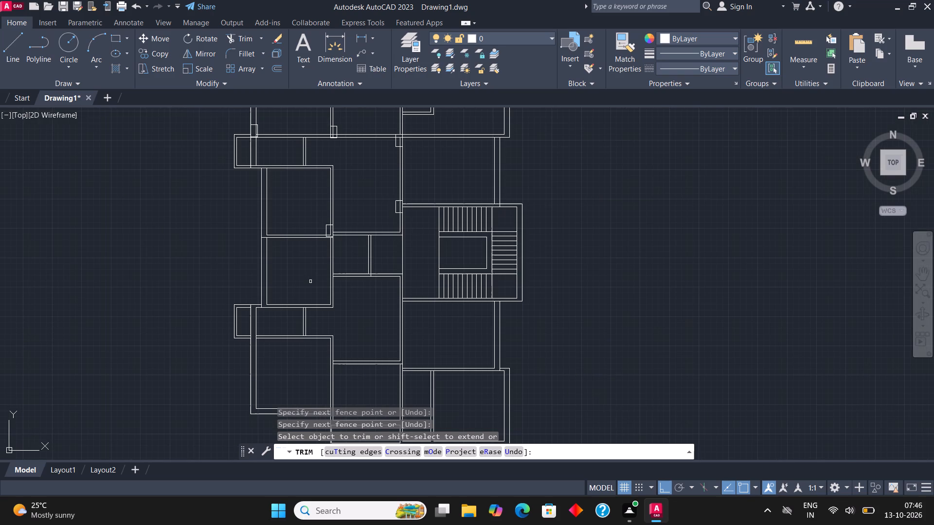
scroll(255, 336, "up", 4)
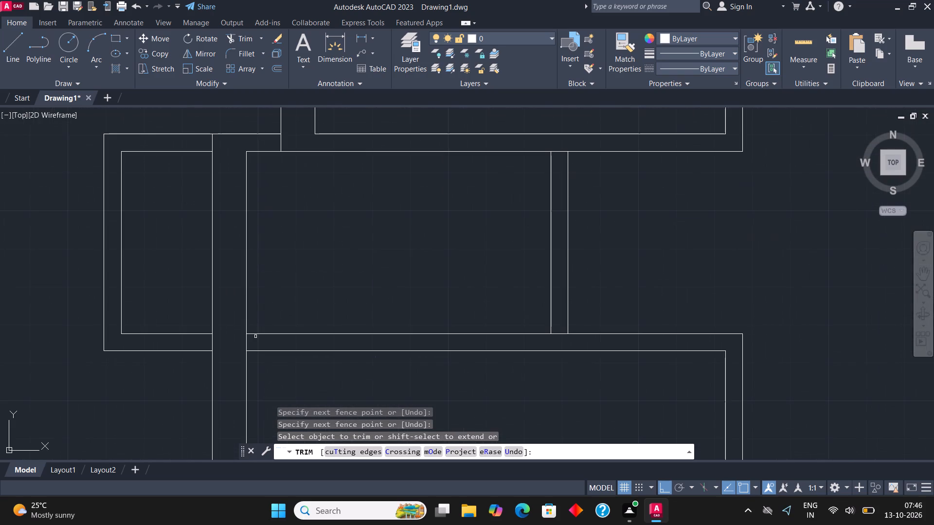
key("Escape")
Draw a line across the vertical wall's thickness, joining the ends of the lower wall's bottom line on both sides.
left_click(17, 43)
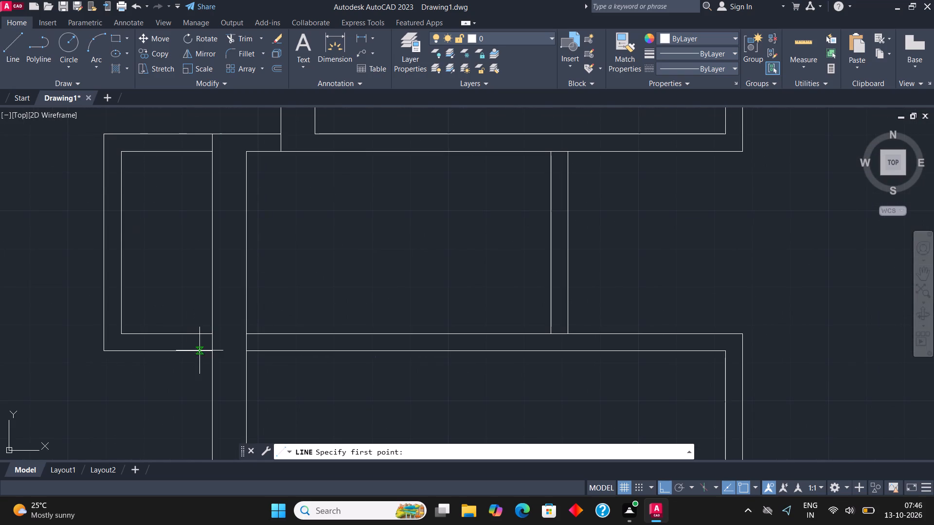
left_click(213, 350)
left_click(251, 350)
key("Escape")
scroll(389, 278, "down", 1)
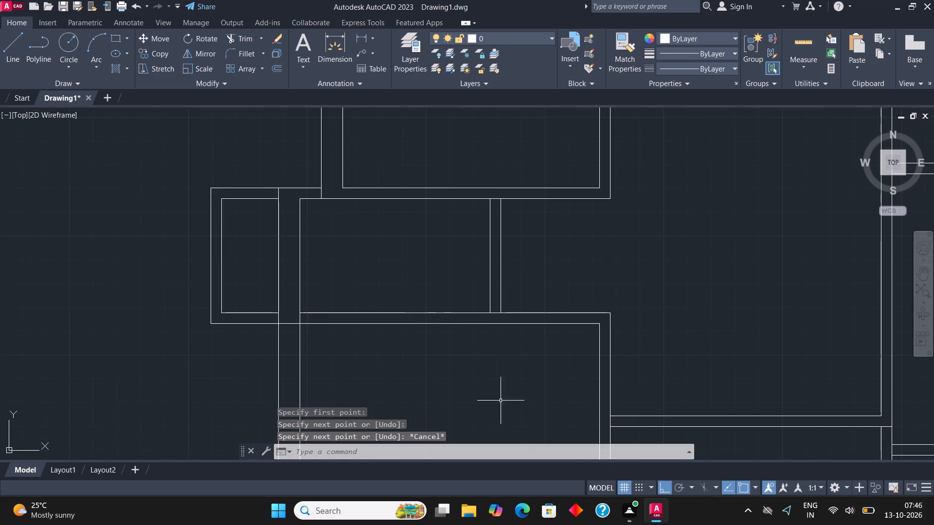
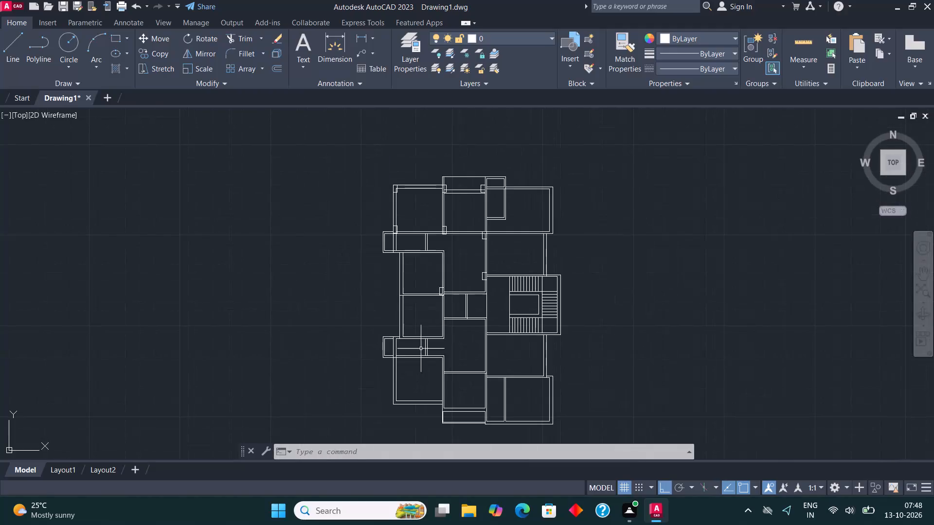
Insert the Door - Imperial block from the architectural tool palette into the empty space east of the floor plan.
middle_click_drag(429, 289, 400, 357)
scroll(432, 292, "up", 1)
scroll(324, 316, "down", 1)
middle_click_drag(564, 313, 524, 291)
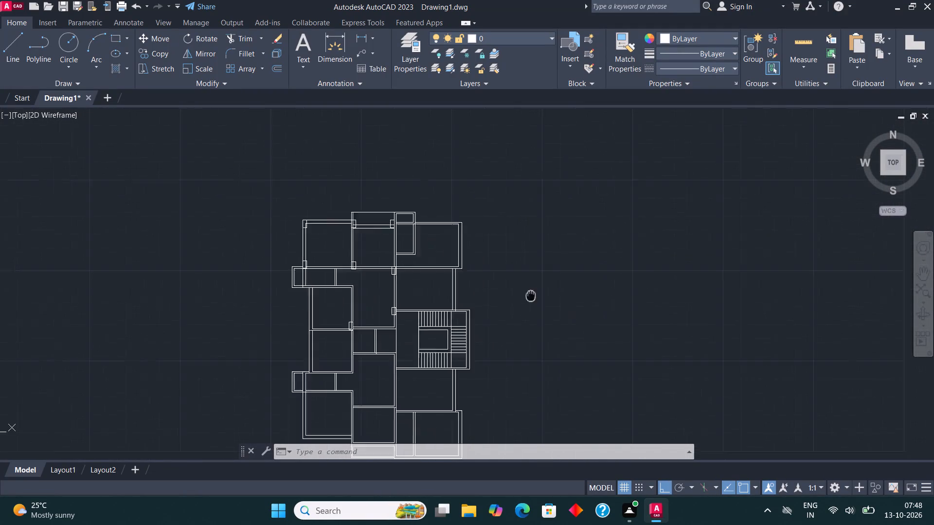
middle_click_drag(524, 291, 478, 264)
type("too")
left_click(345, 335)
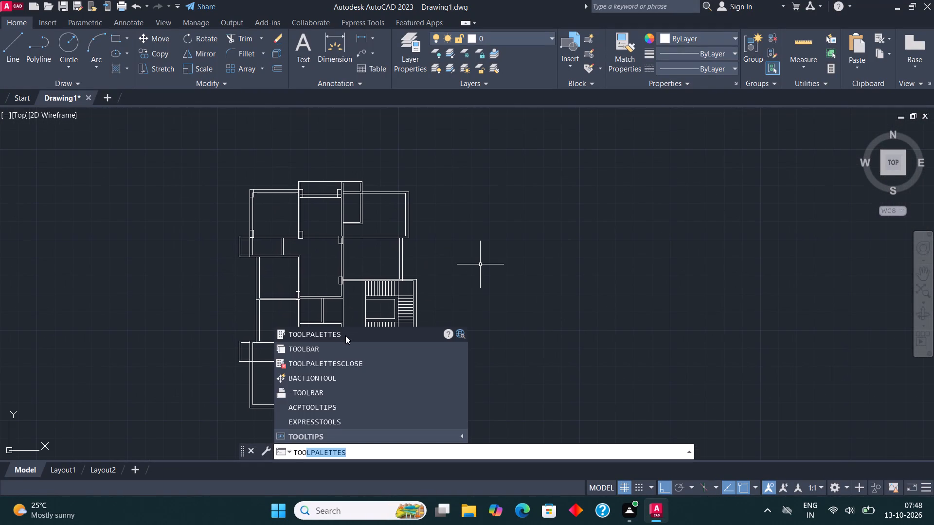
left_click(521, 101)
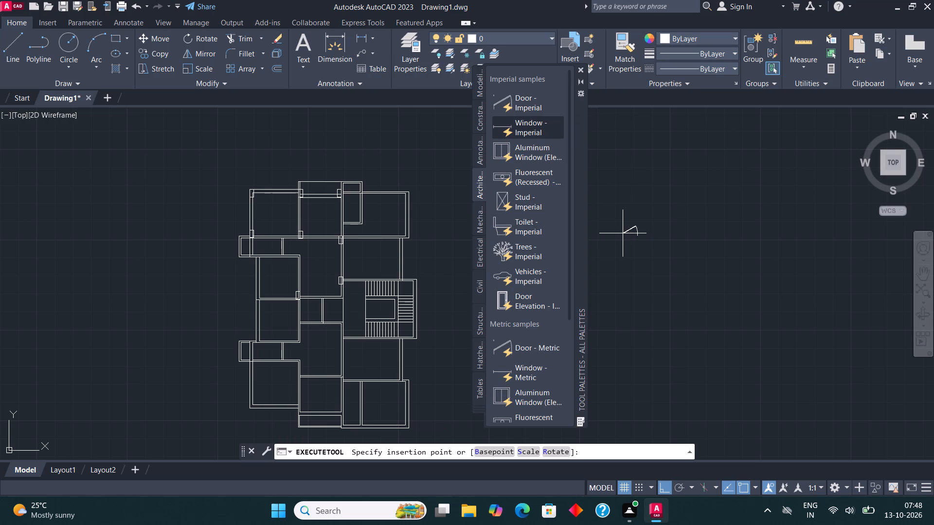
left_click(623, 212)
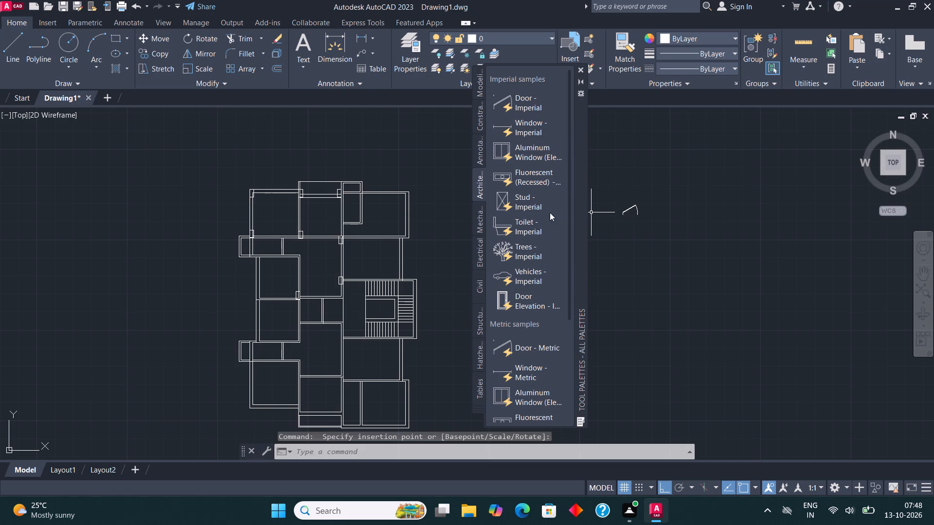
Insert the Toilet - Imperial block southeast of the door block and close the tool palettes.
left_click(520, 226)
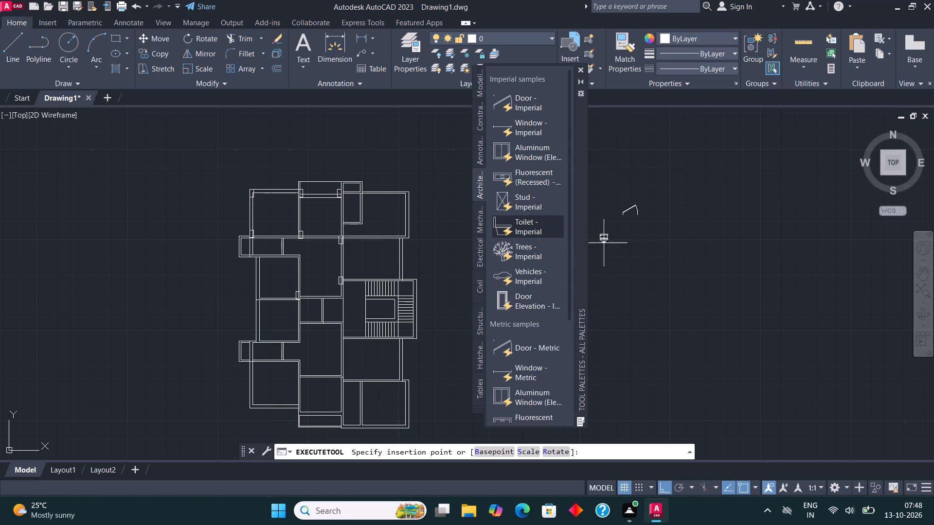
left_click(674, 258)
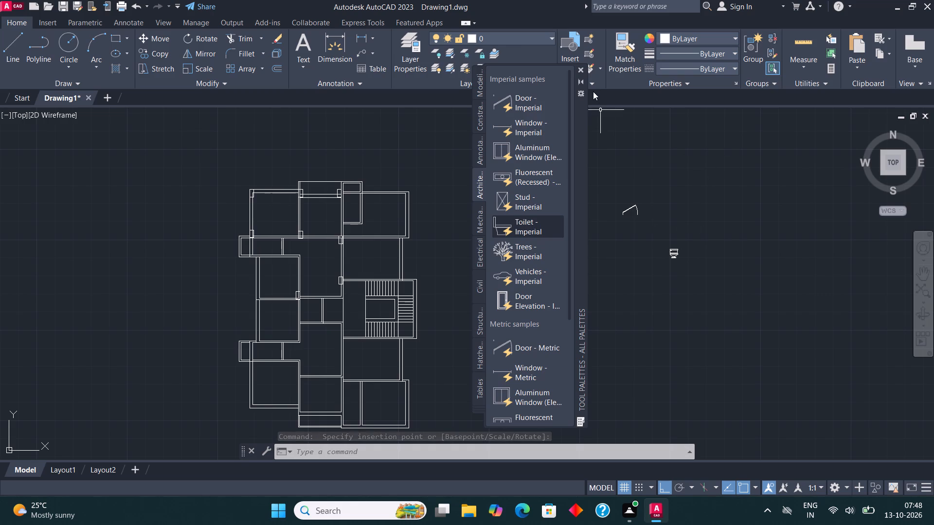
left_click(578, 63)
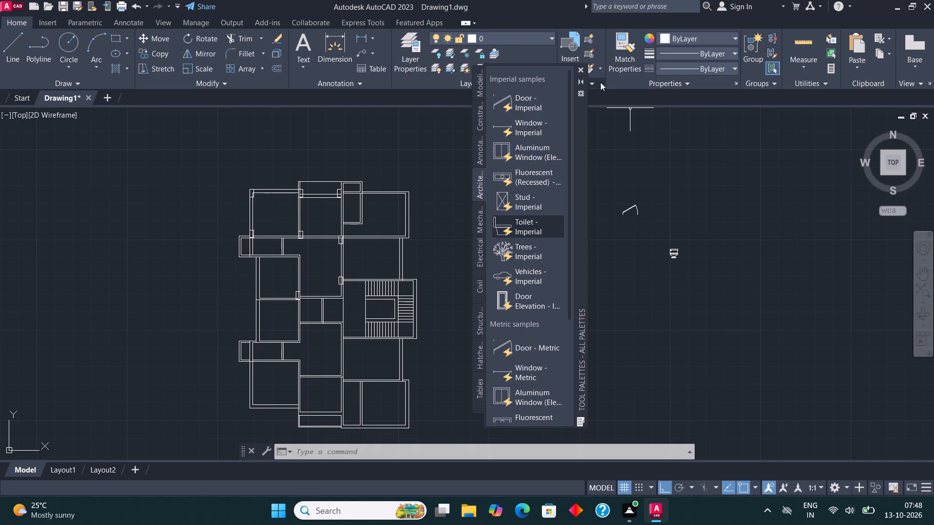
left_click(581, 63)
left_click(581, 67)
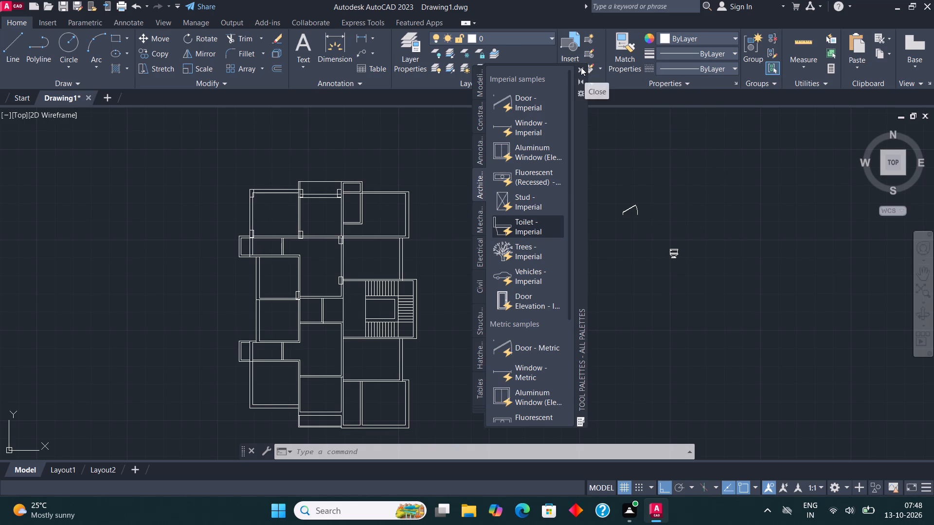
left_click(581, 67)
Switch the toilet block's view to Elongated (Plan).
scroll(667, 242, "up", 2)
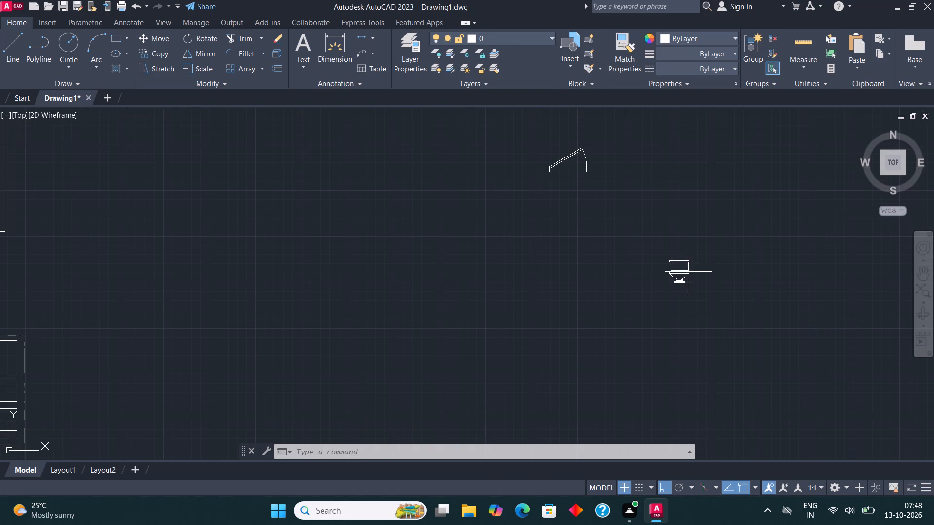
left_click(689, 273)
left_click(668, 286)
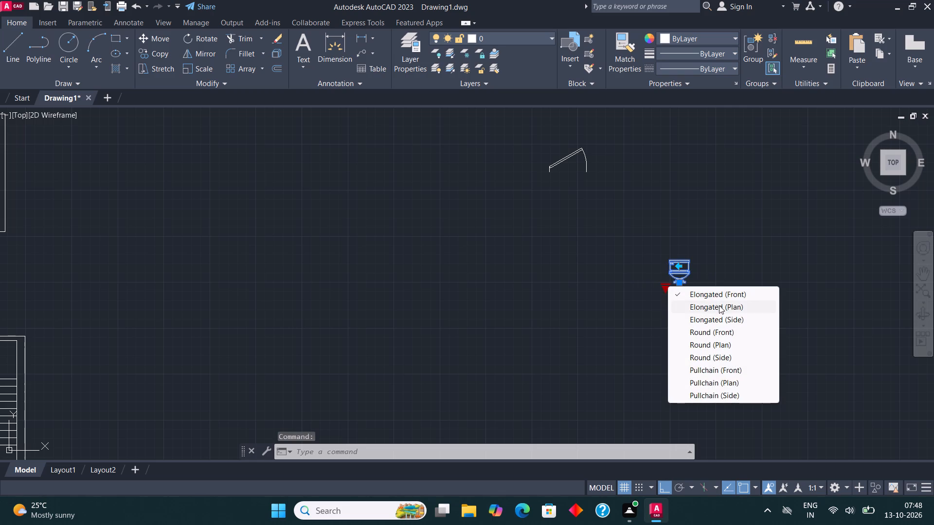
left_click(719, 304)
Set the door block's opening state to Open 90º and clear the selection.
left_click(573, 157)
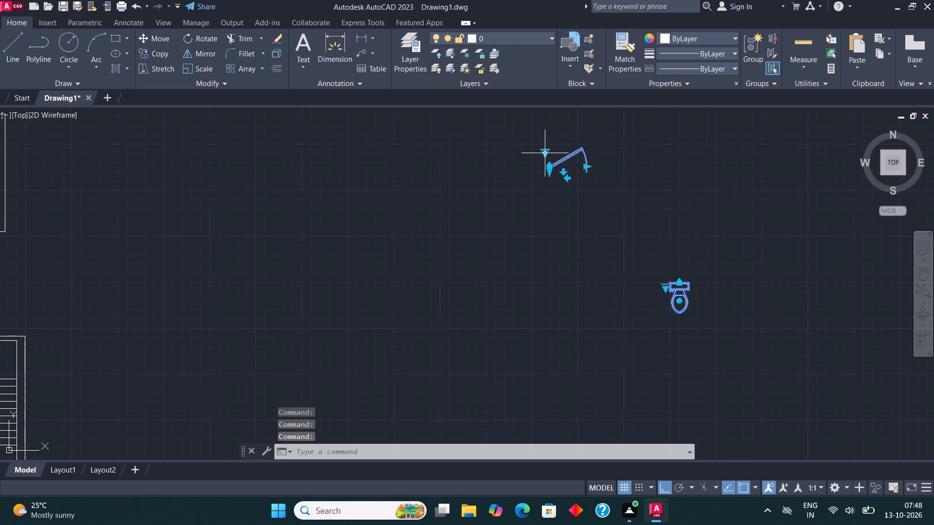
left_click(545, 153)
left_click(598, 200)
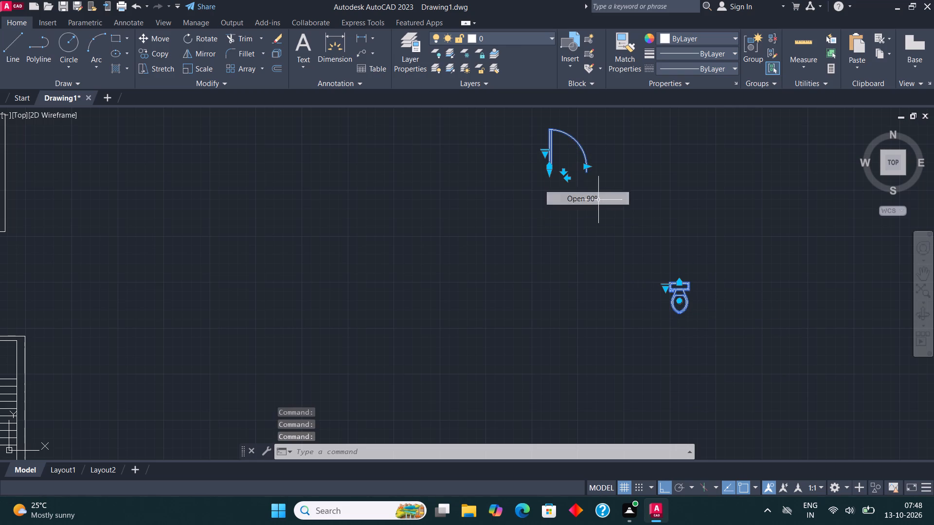
scroll(575, 272, "down", 1)
middle_click_drag(582, 305, 582, 316)
key("Escape")
Mirror the door across a vertical line just east of it, keeping the source door.
scroll(577, 190, "up", 2)
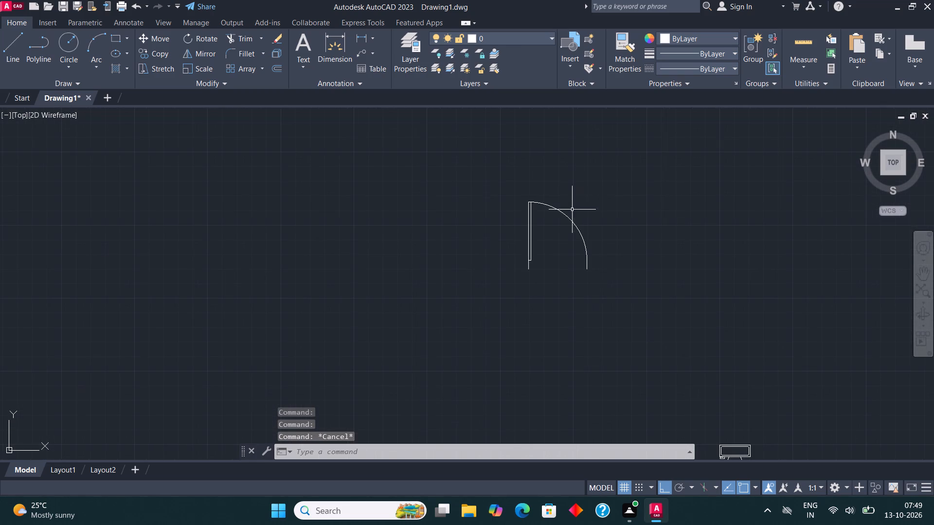
left_click_drag(572, 210, 566, 199)
left_click(527, 165)
left_click(201, 52)
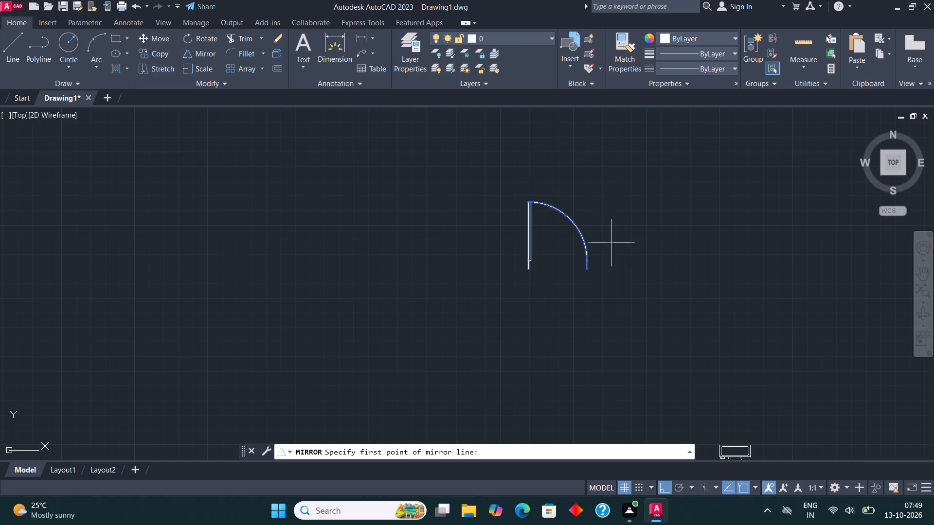
left_click(601, 256)
left_click(604, 287)
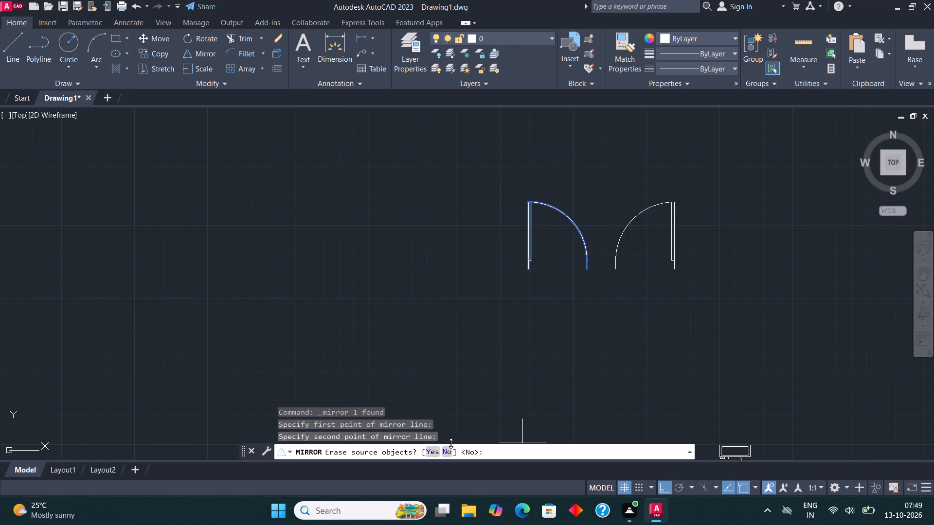
left_click(451, 442)
left_click(450, 448)
Mirror both doors across a horizontal line just below them, keeping the source doors.
left_click(634, 254)
left_click(488, 163)
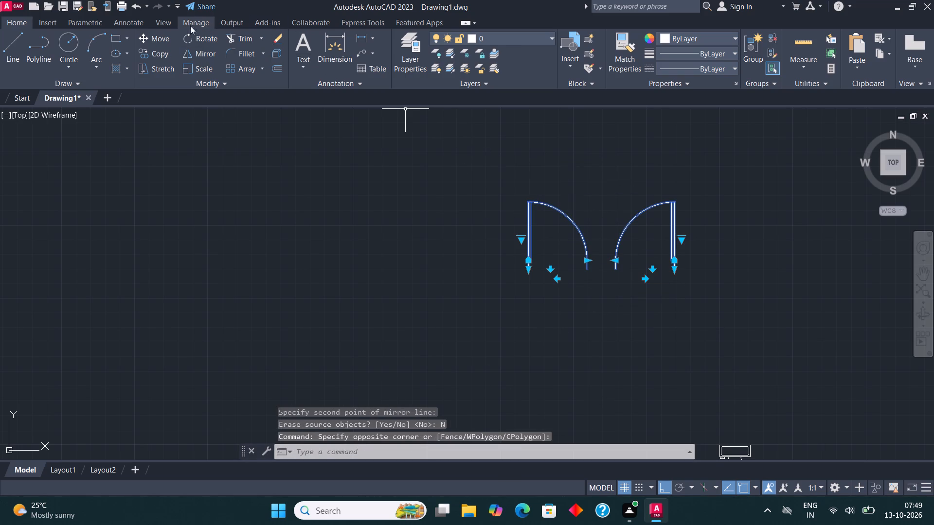
left_click(210, 48)
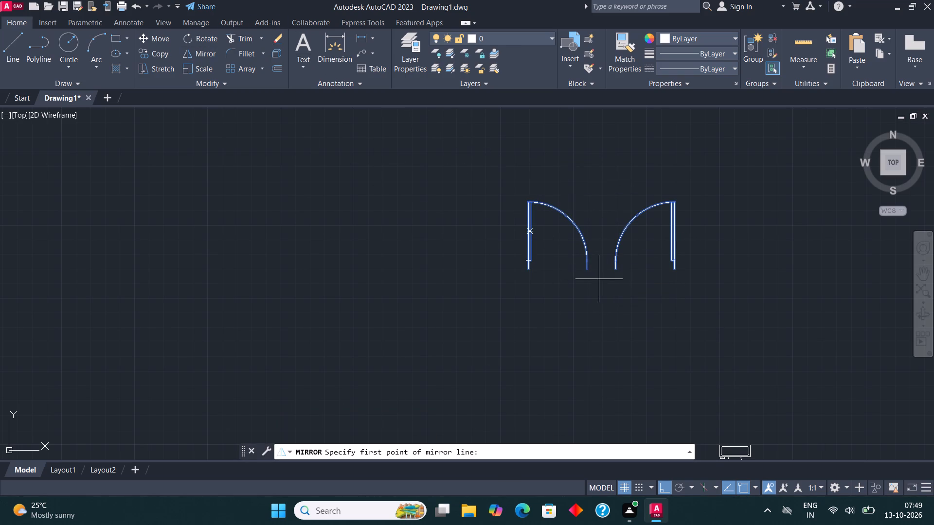
left_click(600, 279)
left_click(447, 274)
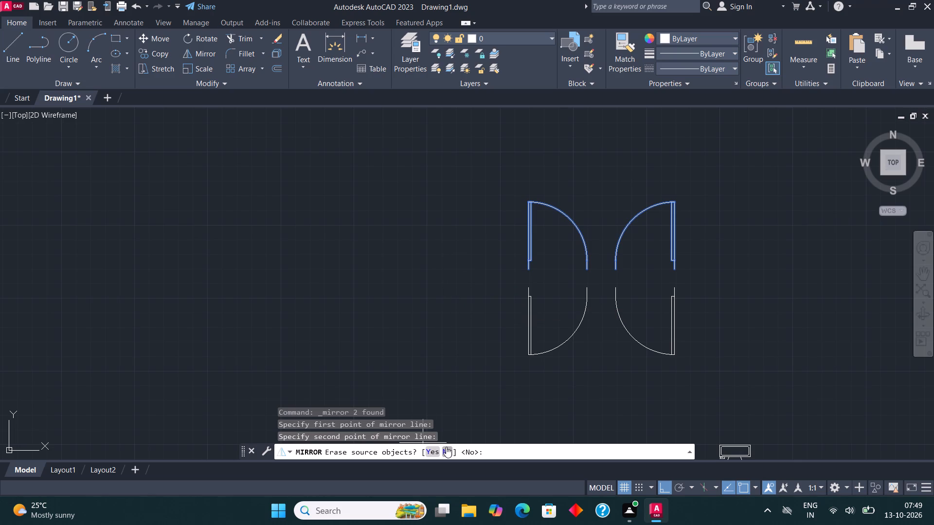
left_click(446, 447)
Copy the upper-left door of the group about 14'-11" straight west.
left_click_drag(572, 254, 556, 244)
left_click(464, 188)
left_click(164, 49)
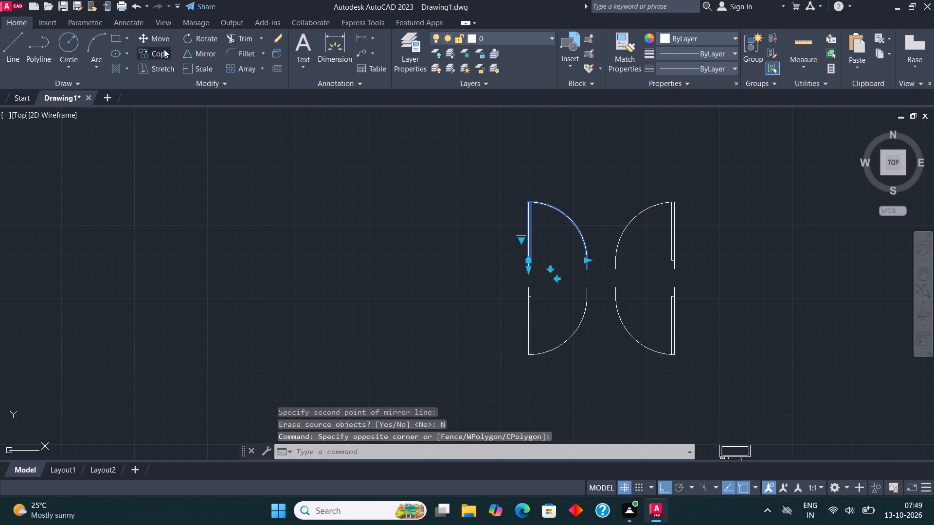
left_click_drag(489, 234, 494, 234)
scroll(565, 241, "down", 2)
left_click(432, 232)
key("Escape")
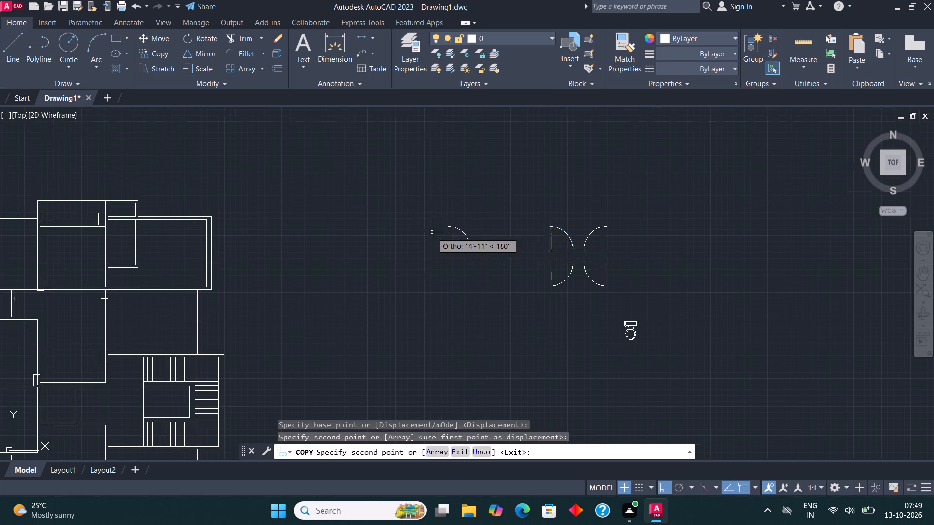
Rotate the copied door 90° counterclockwise so its leaf lies horizontally.
scroll(432, 232, "up", 2)
left_click_drag(484, 251, 475, 237)
left_click(416, 184)
left_click(208, 37)
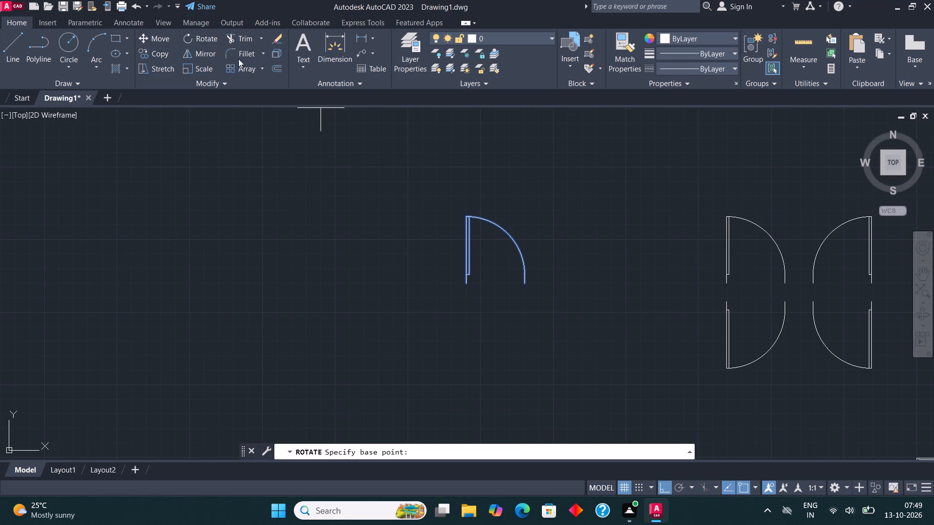
left_click(469, 261)
left_click(472, 158)
Mirror the rotated door upward across a horizontal line above it, keeping the source door.
left_click_drag(467, 242, 450, 231)
left_click(379, 184)
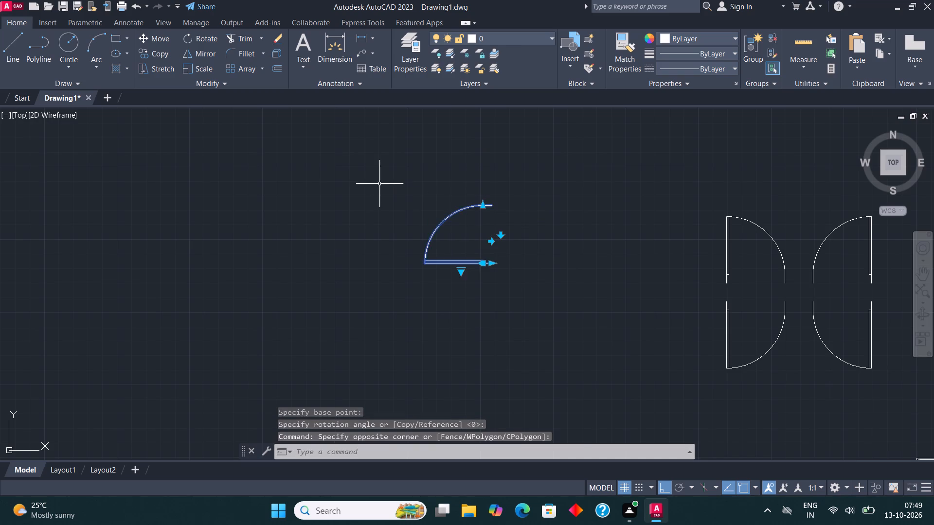
scroll(390, 224, "down", 1)
middle_click_drag(445, 187, 443, 227)
left_click(203, 51)
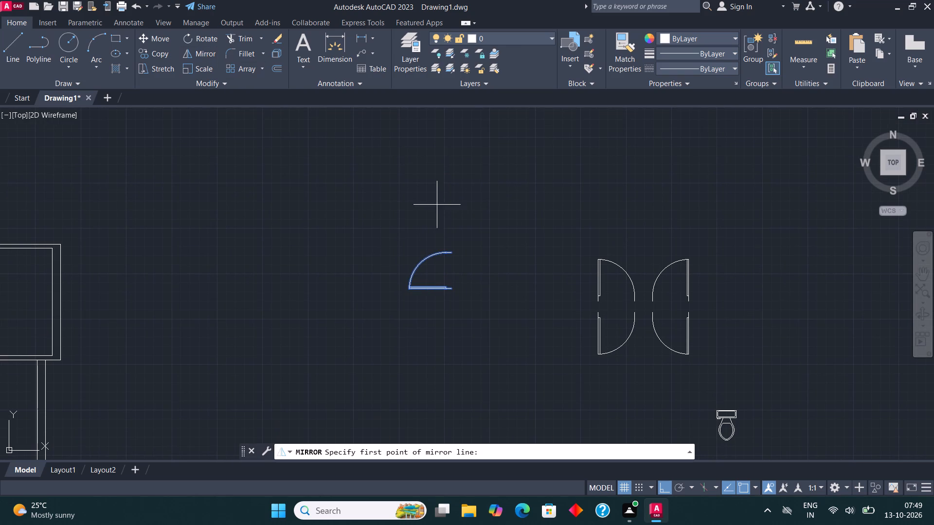
scroll(443, 264, "up", 1)
left_click(434, 207)
left_click(391, 218)
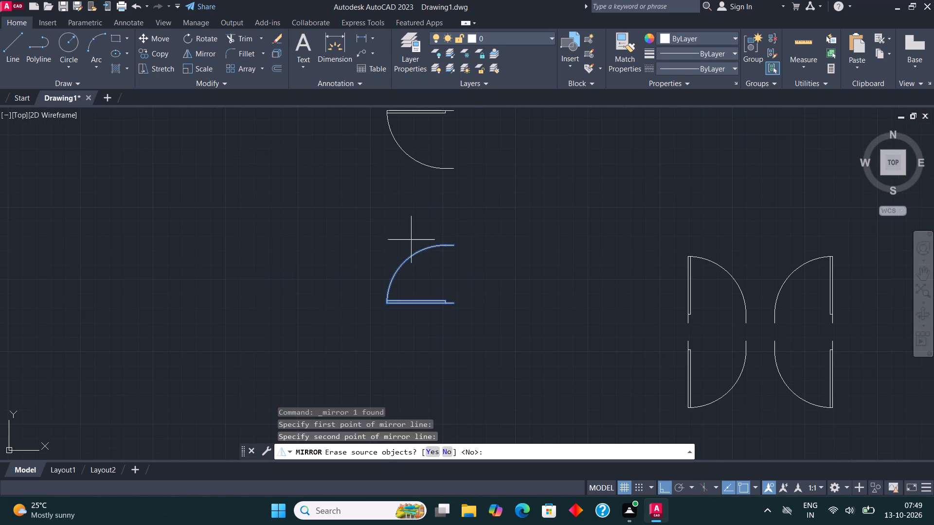
left_click(449, 450)
Mirror both horizontal-leaf doors across a vertical line east of them, keeping the source doors.
left_click_drag(451, 349, 447, 315)
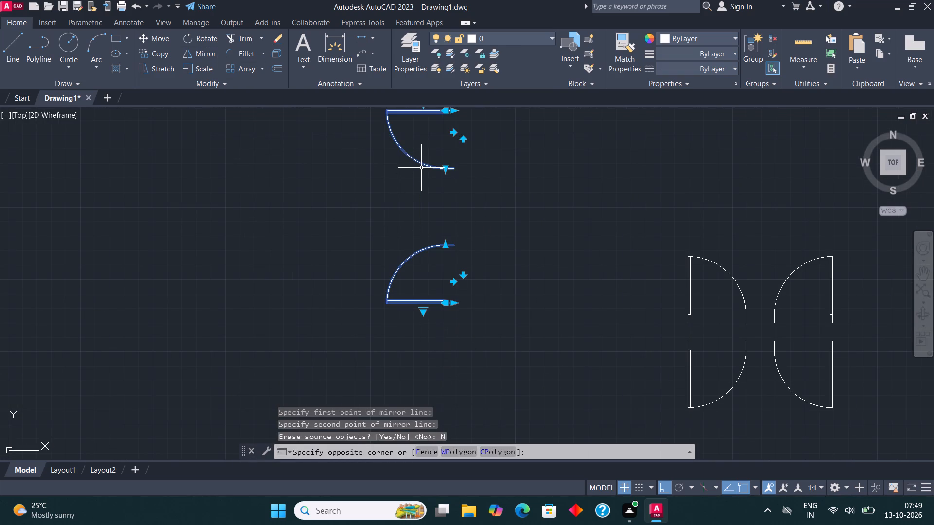
left_click(421, 168)
left_click(203, 54)
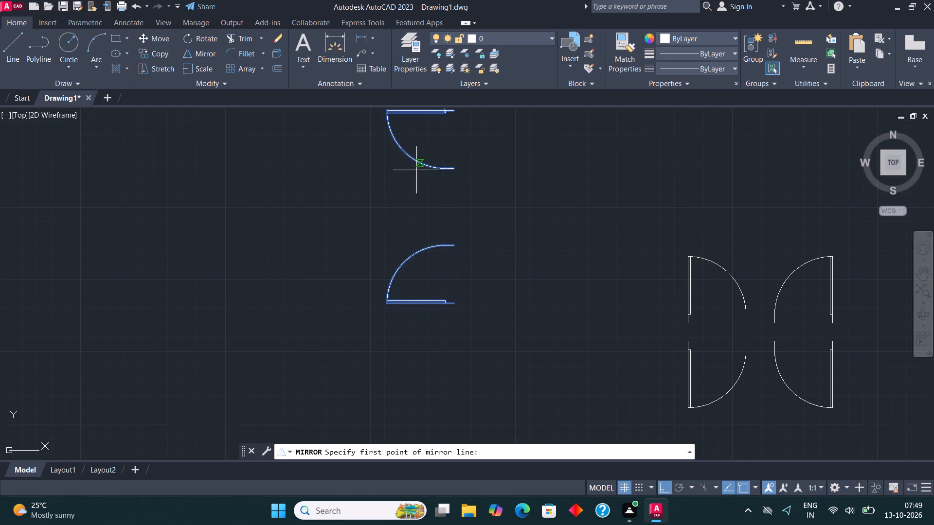
left_click(487, 202)
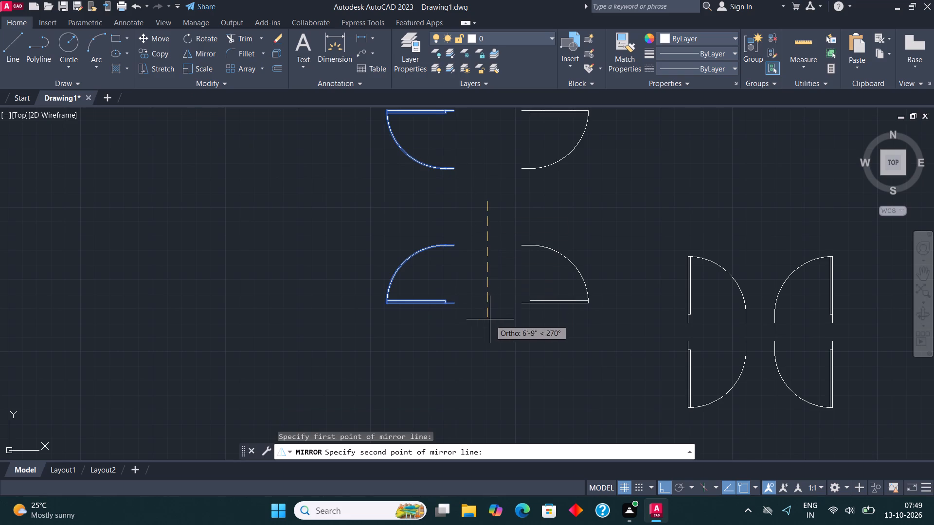
left_click(490, 319)
left_click(449, 451)
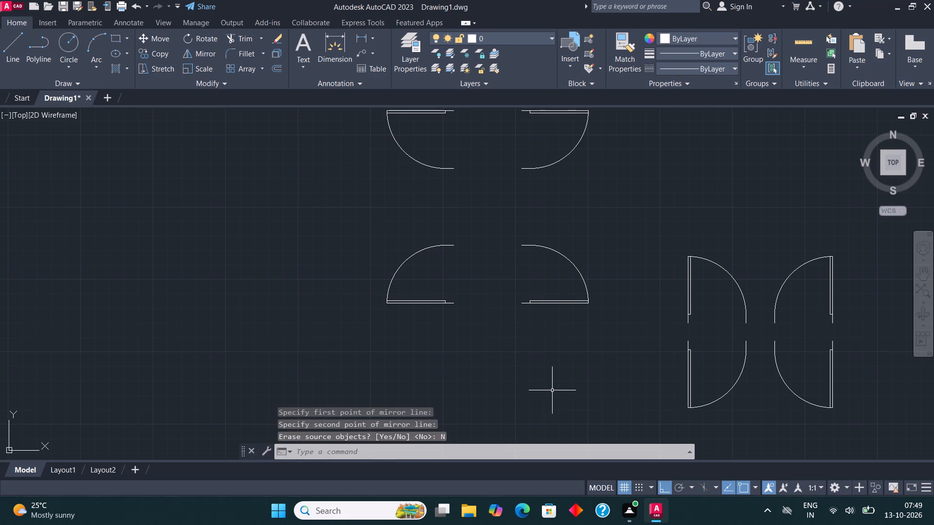
Copy the upper-right door of the vertical-leaf group into the floor plan's northwest room, onto its south wall beside the southeast corner column.
scroll(546, 399, "down", 2)
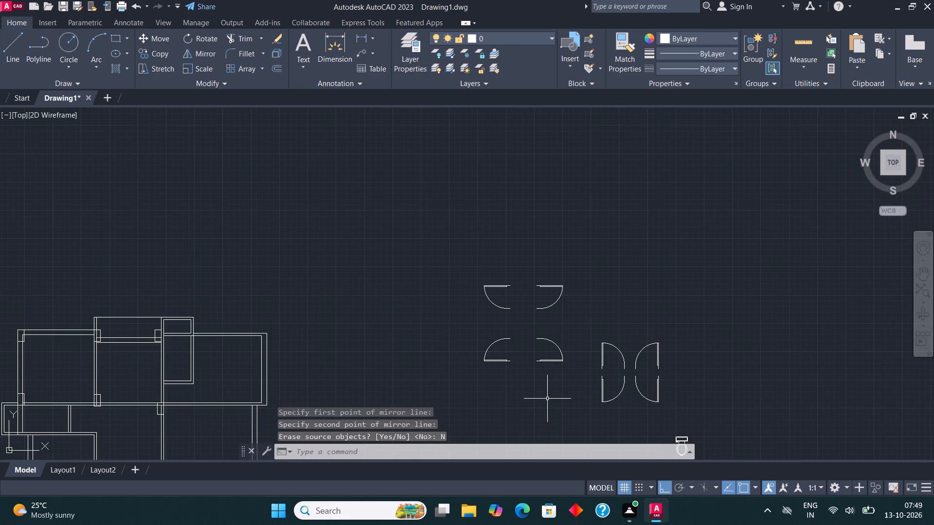
middle_click_drag(549, 399, 575, 360)
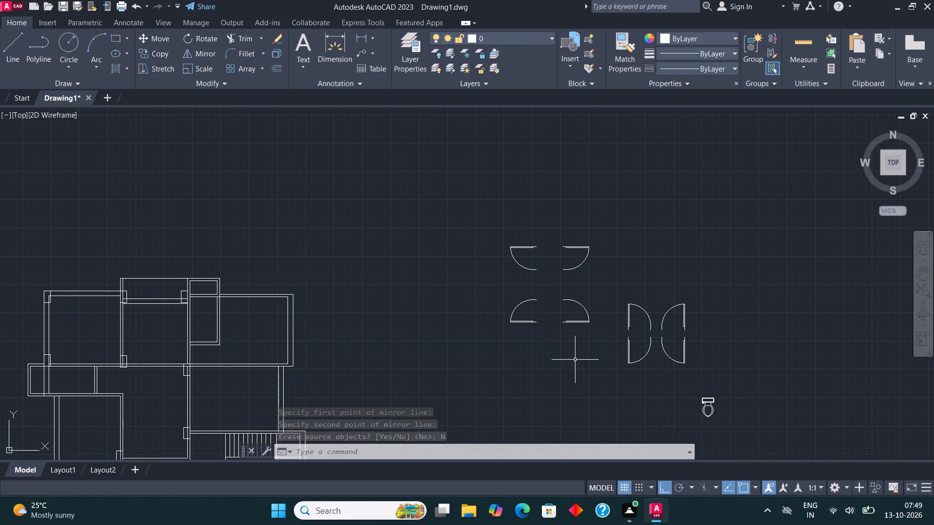
scroll(575, 360, "down", 1)
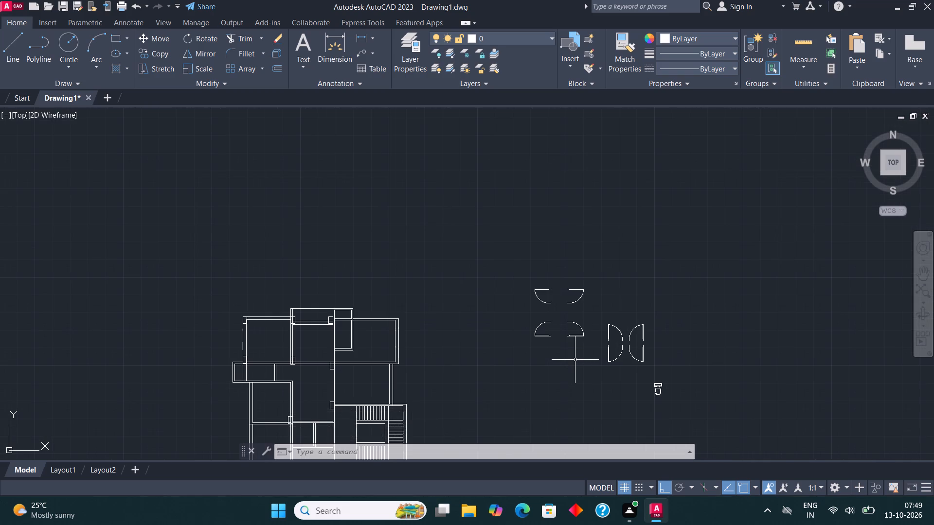
scroll(575, 360, "up", 2)
left_click(763, 302)
left_click(694, 290)
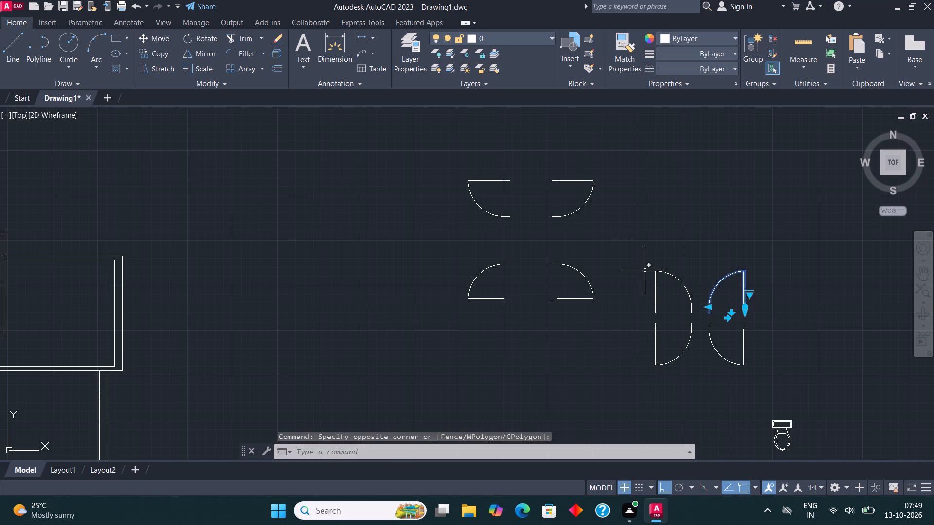
left_click(158, 54)
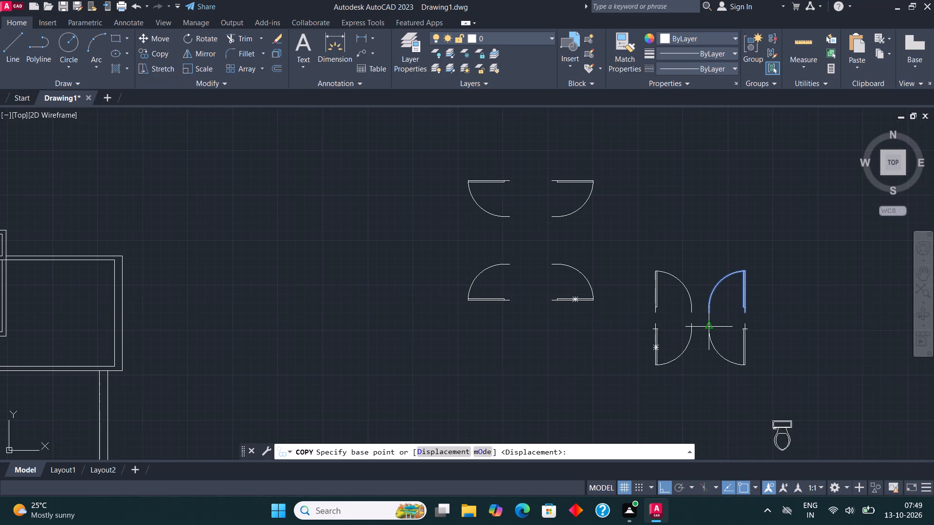
scroll(726, 310, "up", 2)
left_click(772, 316)
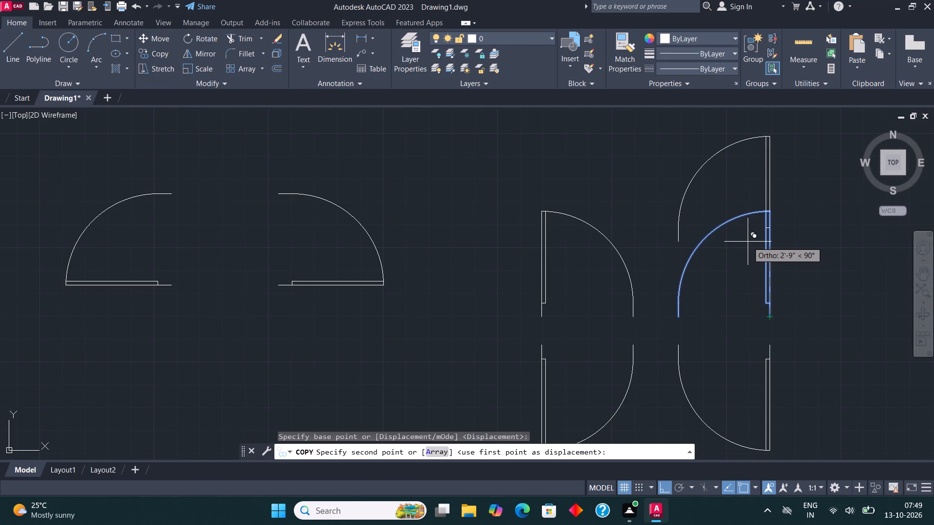
key("F8")
scroll(745, 252, "down", 4)
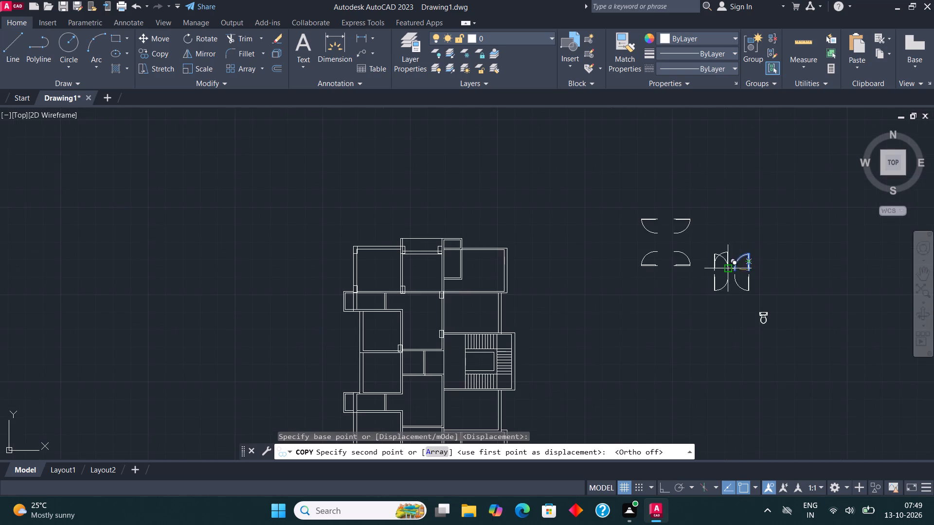
scroll(431, 297, "up", 3)
middle_click_drag(378, 289, 557, 331)
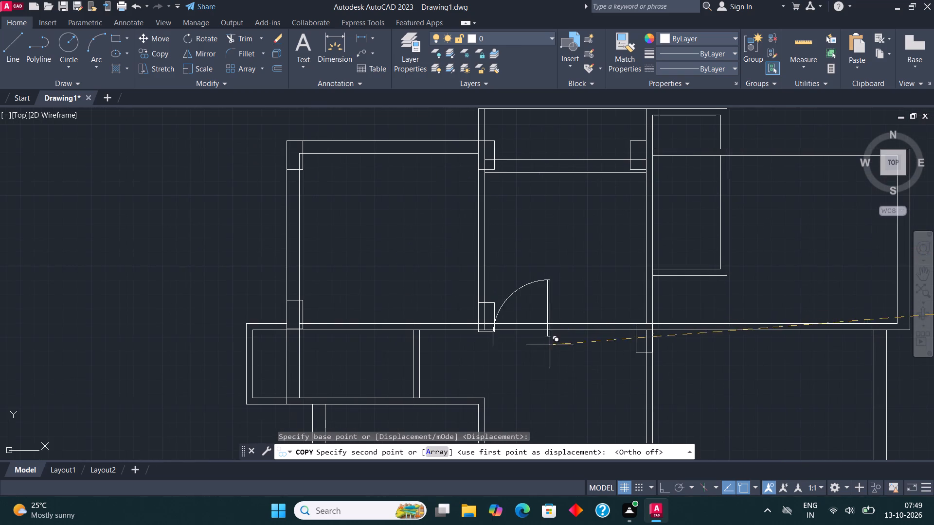
scroll(471, 332, "up", 3)
left_click(486, 324)
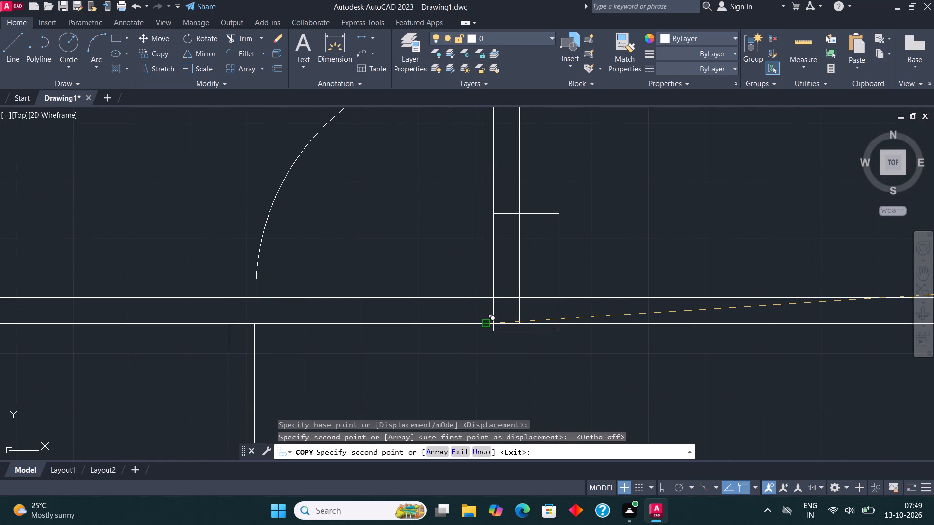
scroll(359, 291, "down", 3)
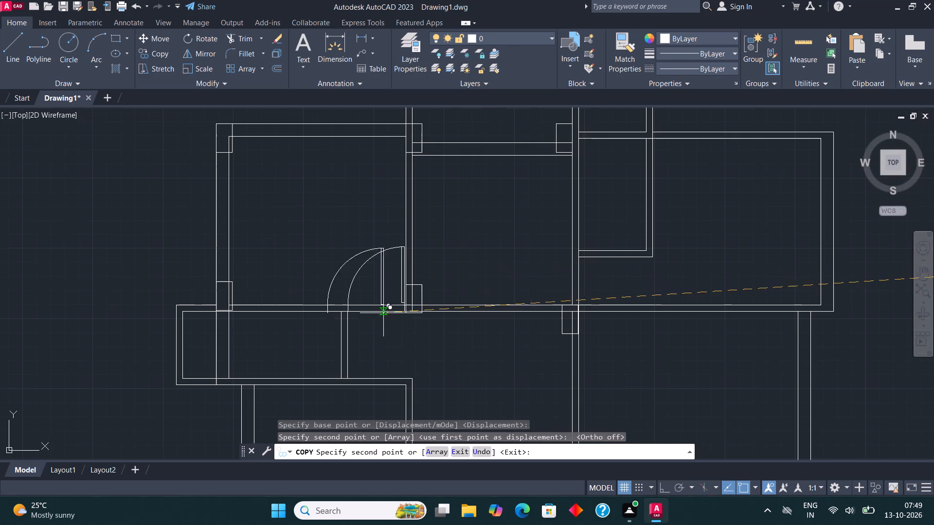
key("Escape")
Scale the copied door down freehand about the lower end of its leaf-side jamb to fit the northwest room.
scroll(368, 282, "up", 1)
left_click(341, 282)
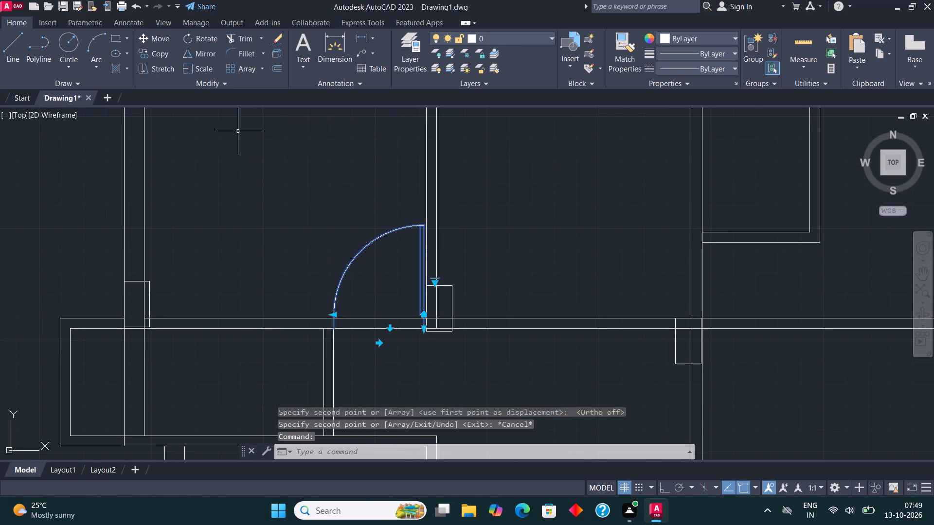
left_click(209, 64)
scroll(371, 294, "up", 1)
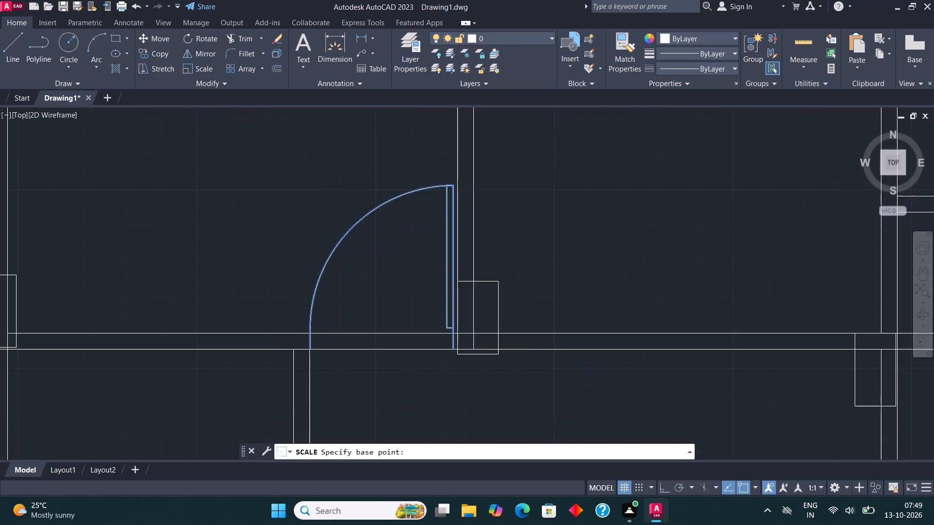
scroll(371, 294, "up", 1)
left_click(501, 386)
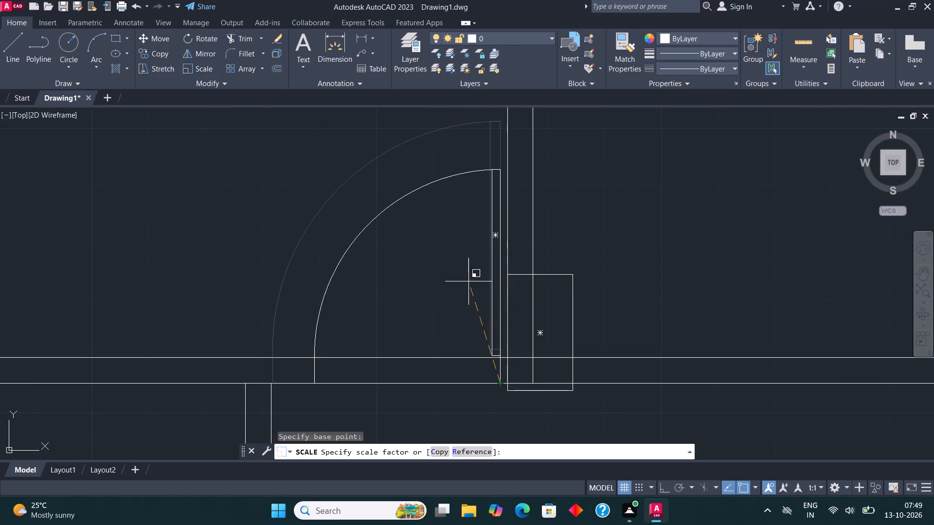
left_click(466, 280)
Copy the lower-left door of the horizontal-leaf group to the east wall of the top middle room, just above its southeast corner.
scroll(445, 291, "down", 3)
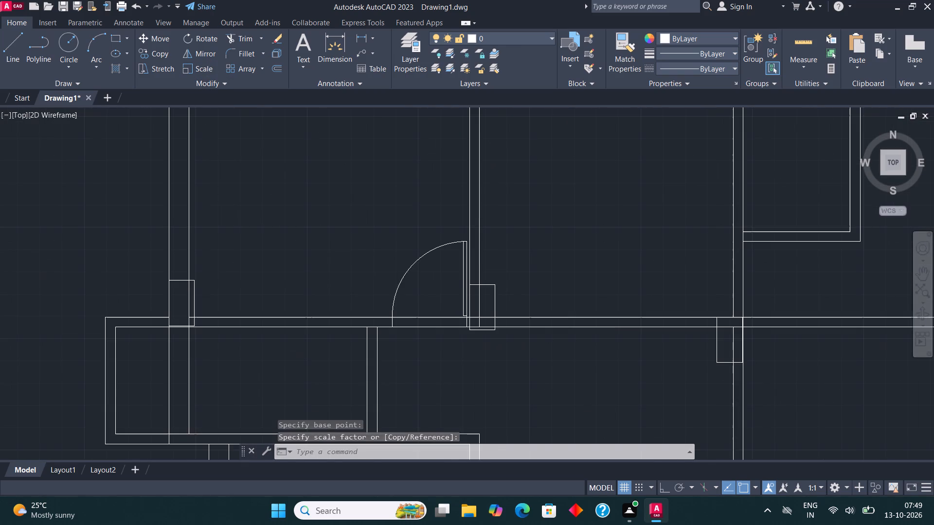
scroll(360, 235, "down", 3)
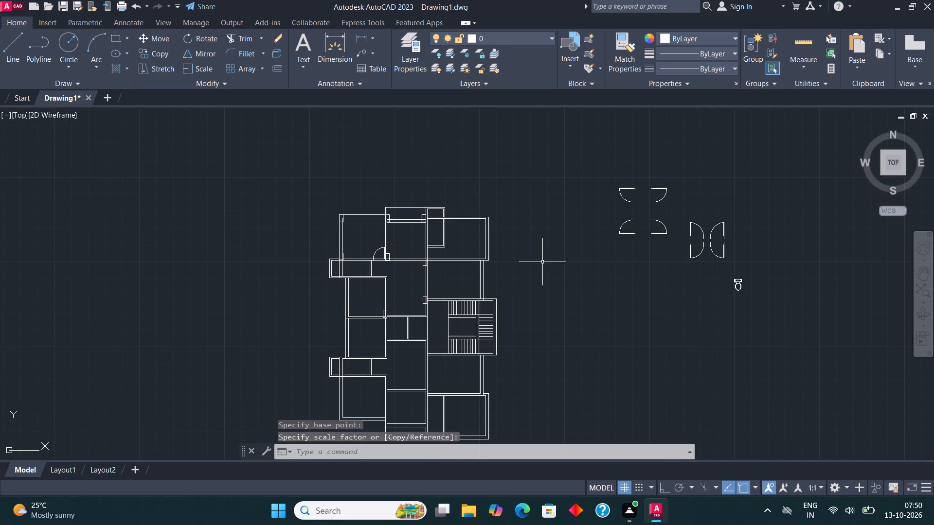
scroll(644, 220, "up", 2)
left_click(613, 241)
left_click(583, 294)
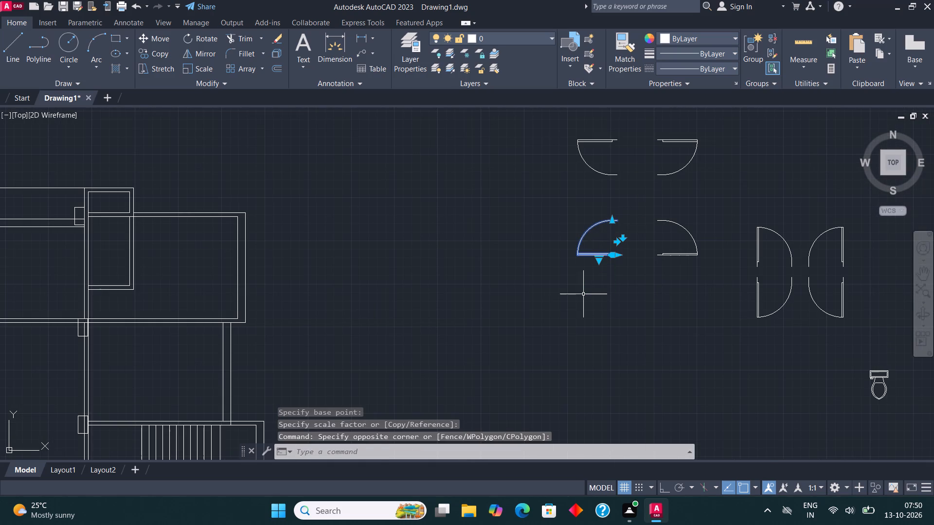
left_click(163, 53)
scroll(638, 219, "up", 3)
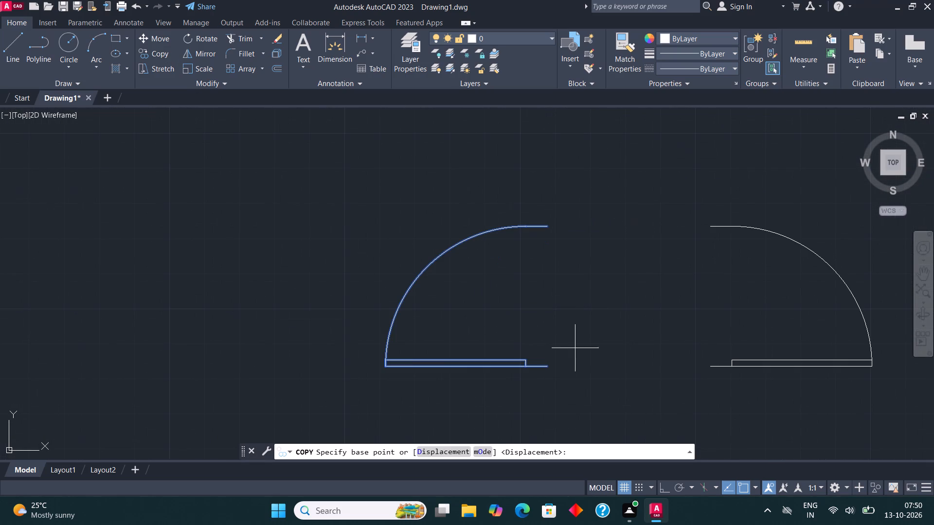
left_click(551, 367)
scroll(648, 288, "down", 3)
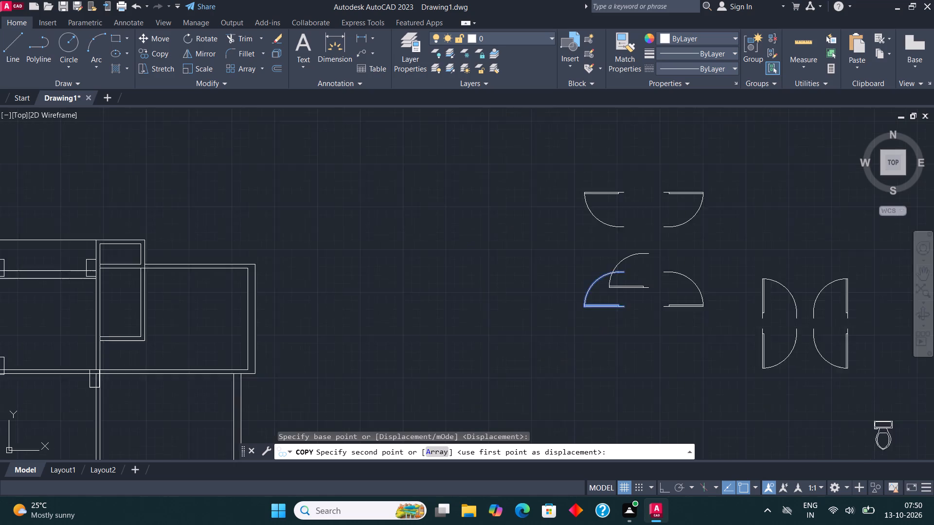
scroll(648, 288, "down", 1)
scroll(299, 335, "up", 4)
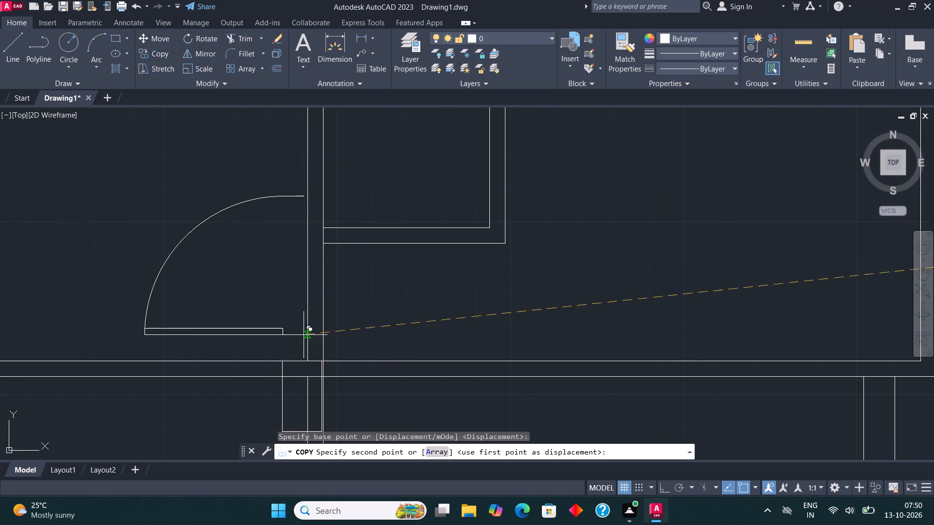
scroll(324, 353, "up", 3)
left_click(311, 375)
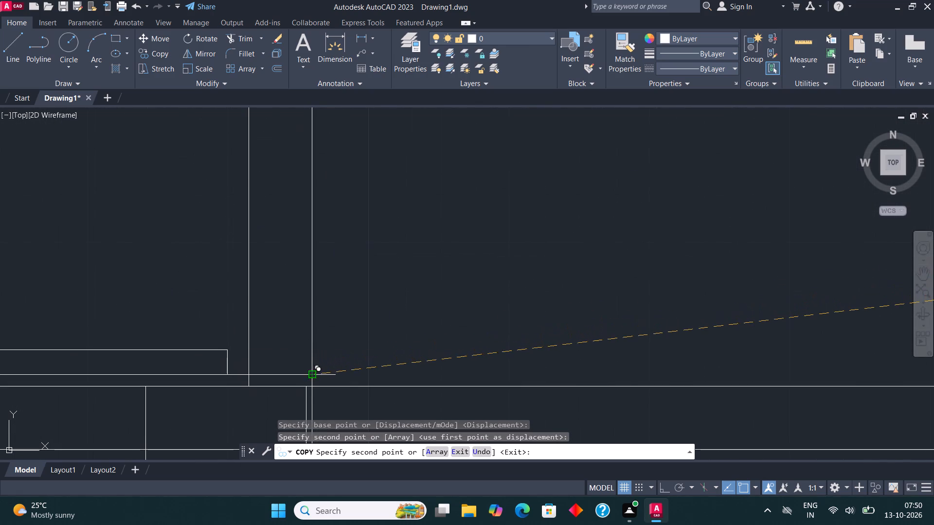
scroll(388, 373, "down", 3)
key("Escape")
Scale this copied door down freehand about its lower-right corner on the wall's outer face.
left_click(305, 308)
left_click(280, 259)
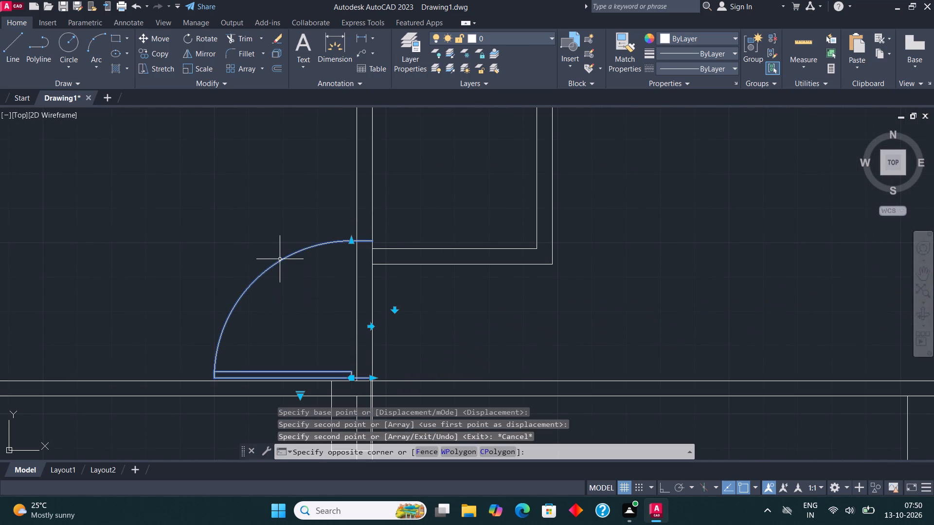
left_click(201, 65)
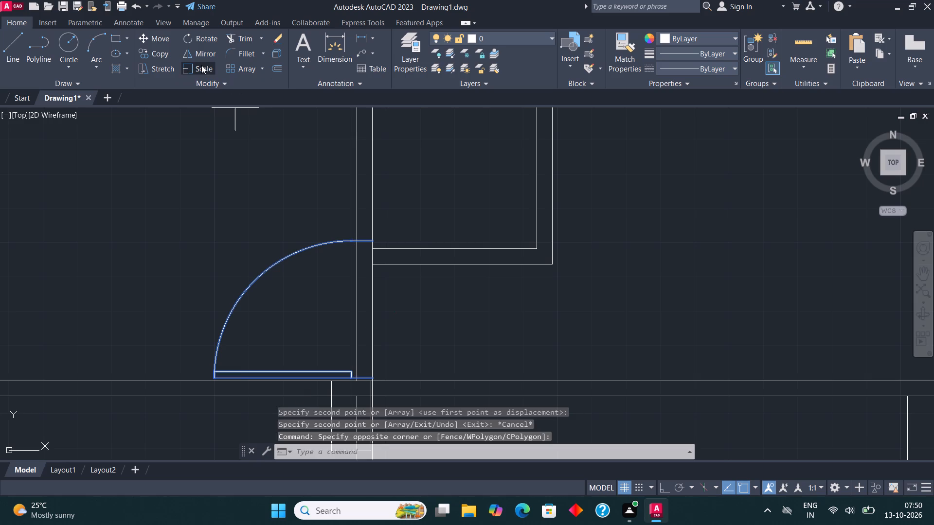
left_click(372, 378)
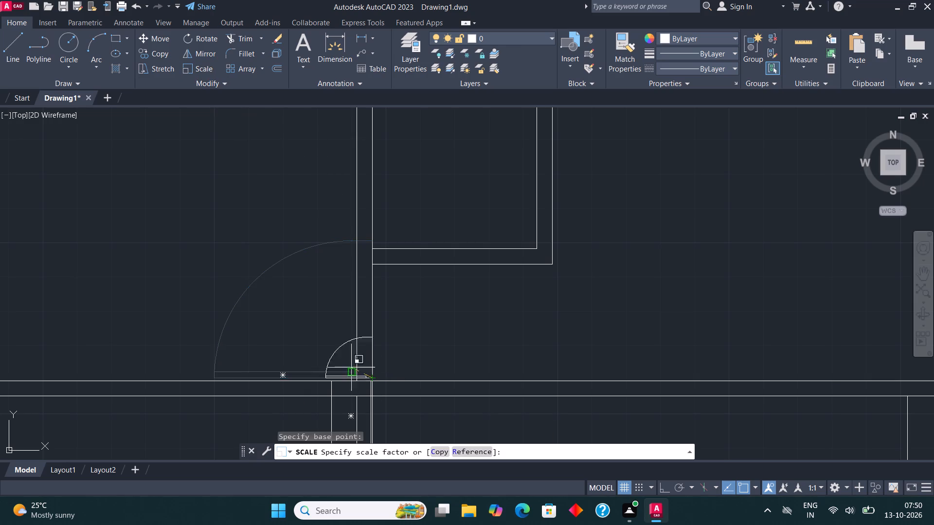
left_click(323, 348)
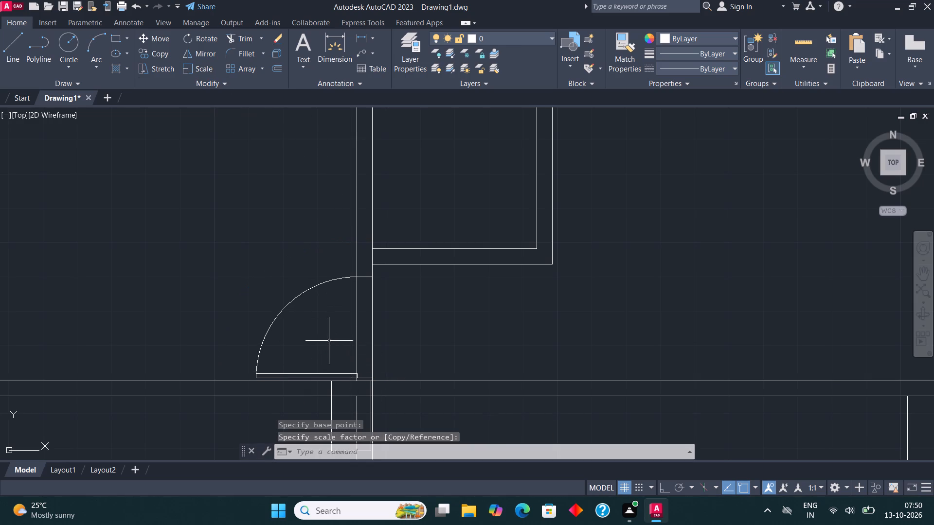
Draw two vertical lines continuing both faces of the small room's east wall down to the horizontal wall below.
scroll(330, 341, "down", 1)
middle_click_drag(361, 348, 401, 342)
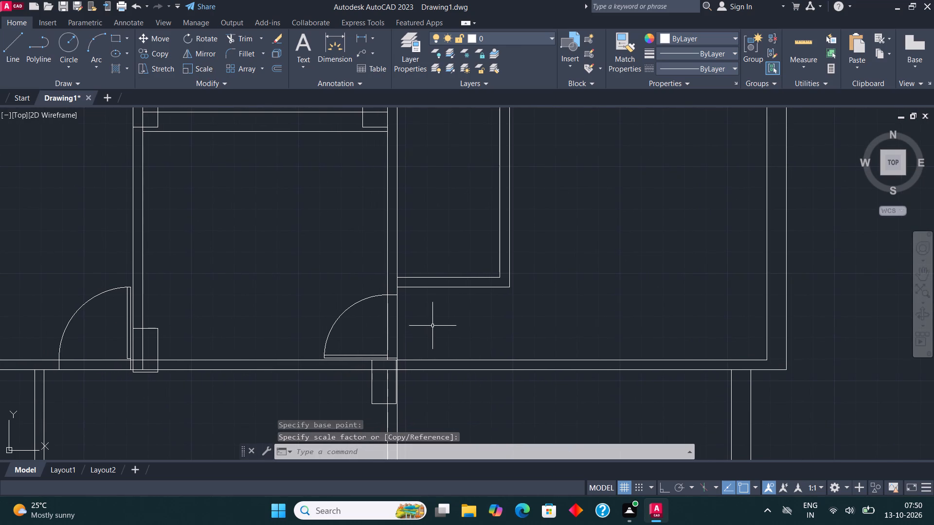
scroll(503, 328, "up", 1)
middle_click_drag(500, 328, 476, 328)
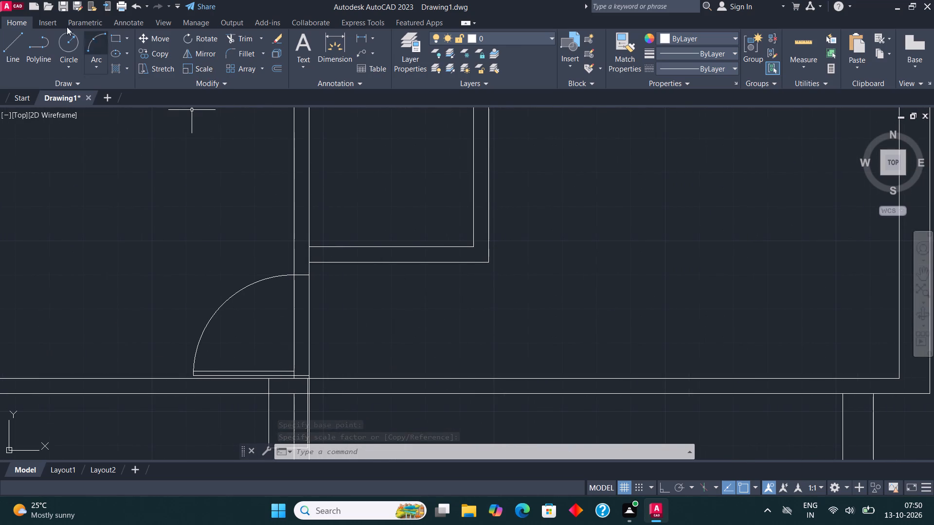
left_click(8, 44)
left_click(473, 246)
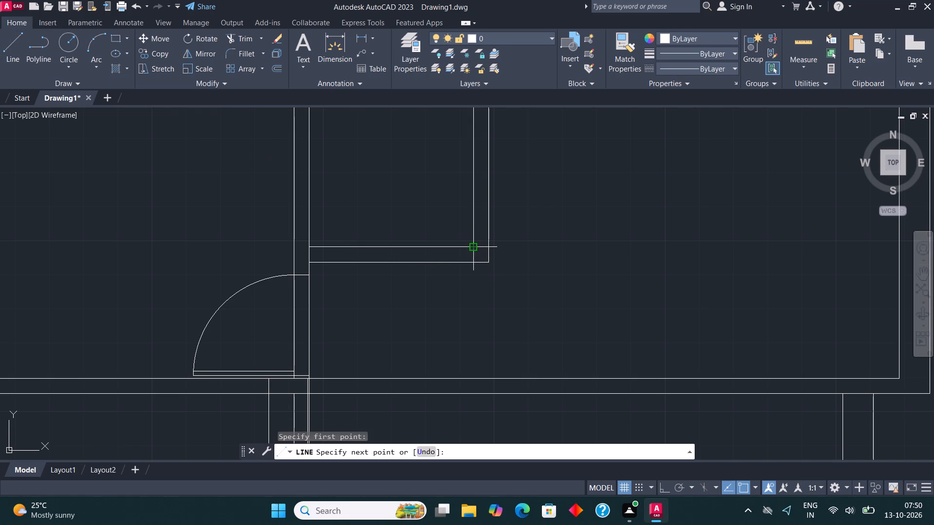
left_click(476, 379)
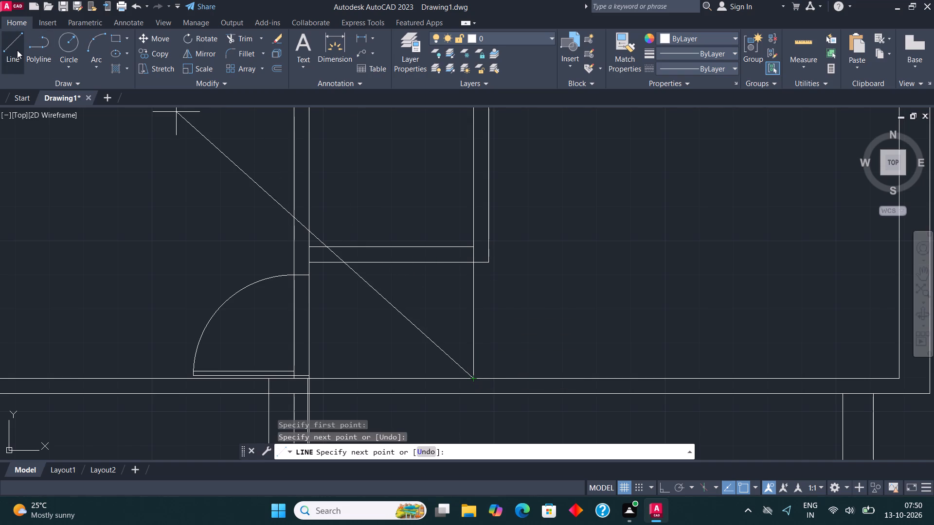
left_click(13, 43)
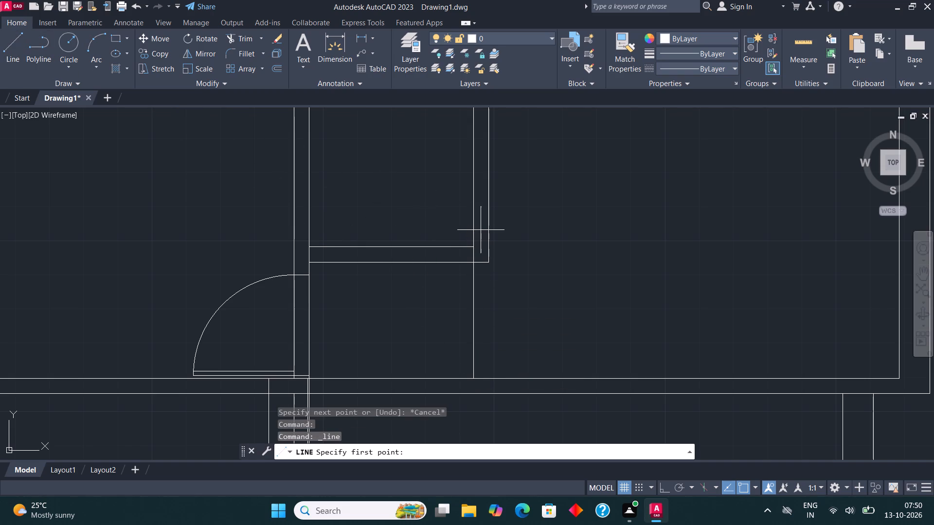
left_click(489, 264)
left_click(488, 375)
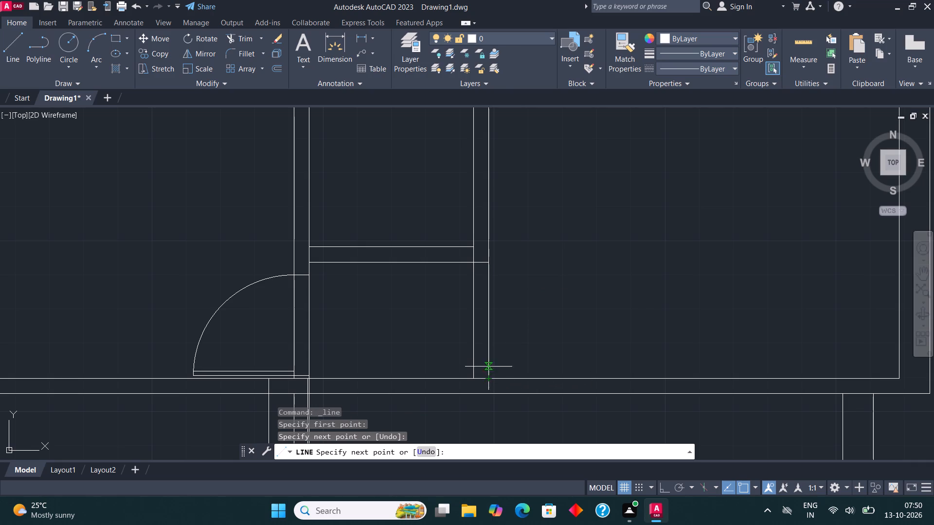
key("Escape")
Mirror the horizontal-leaf door across a vertical line midway along the passage below the small room, keeping the source door.
left_click_drag(256, 299, 225, 269)
left_click(178, 239)
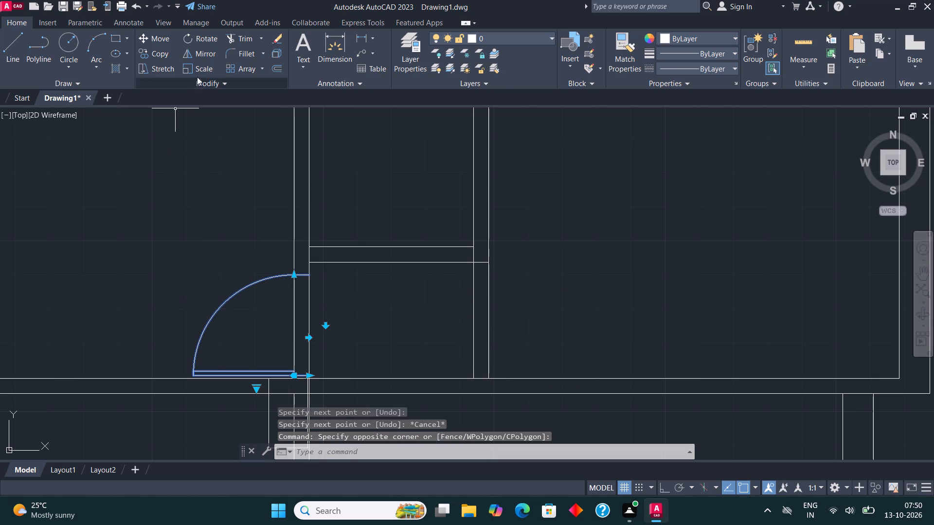
left_click(207, 52)
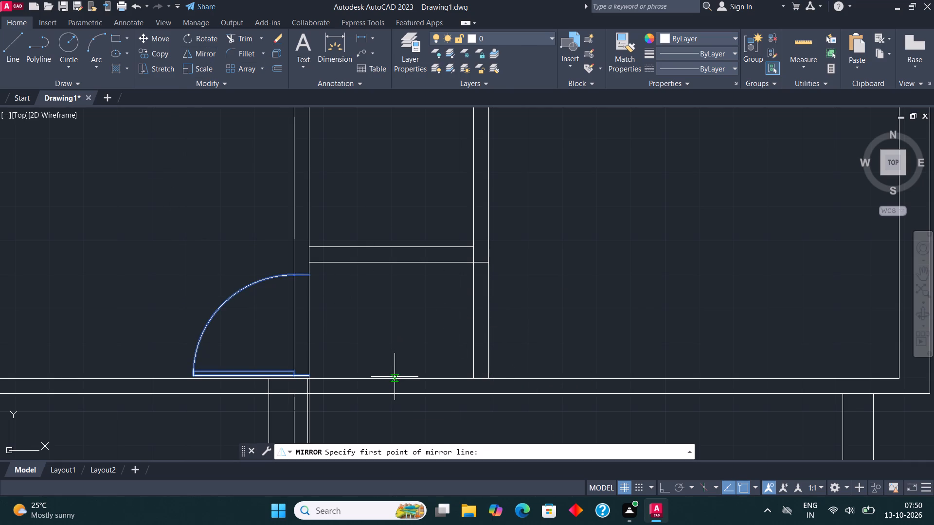
left_click(395, 377)
key("F8")
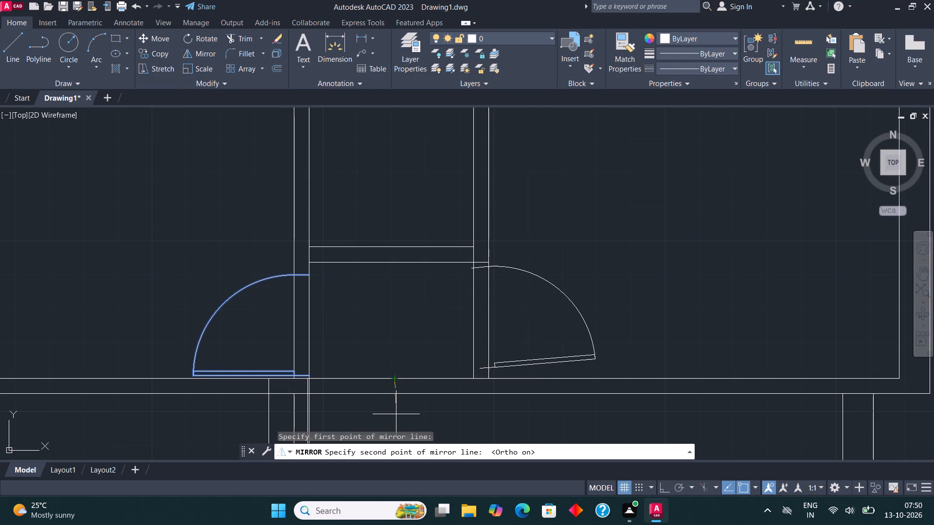
left_click(402, 420)
left_click(449, 450)
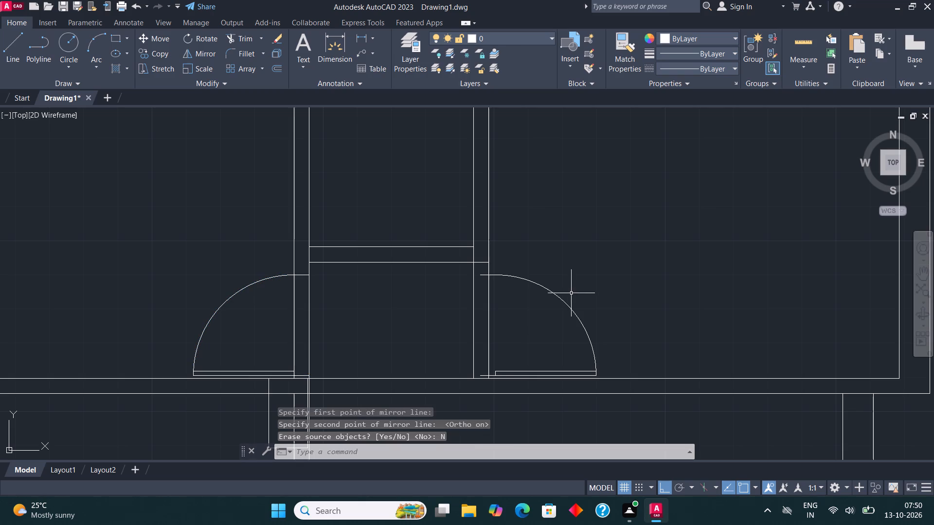
Move the mirrored door horizontally so its jamb end meets the west face of the passage's east wall.
left_click(571, 293)
left_click(539, 333)
left_click(150, 38)
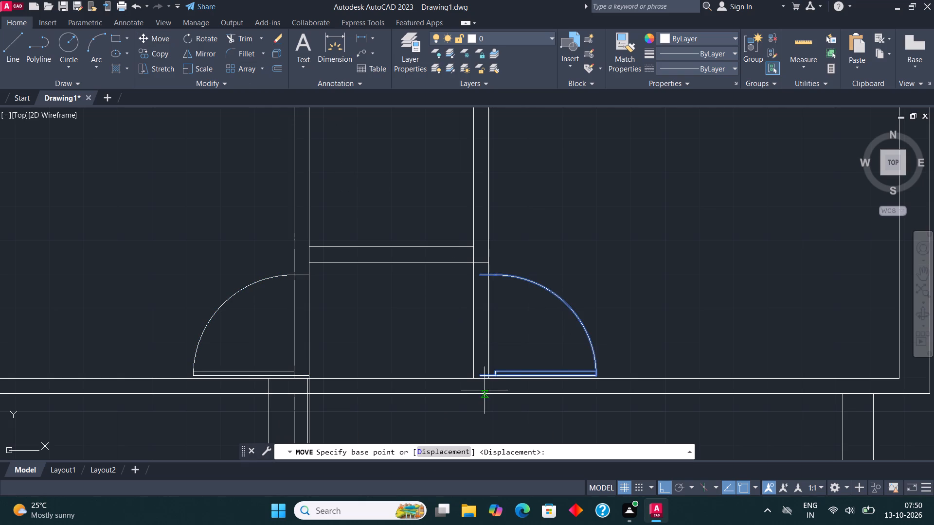
scroll(485, 391, "up", 3)
left_click(457, 329)
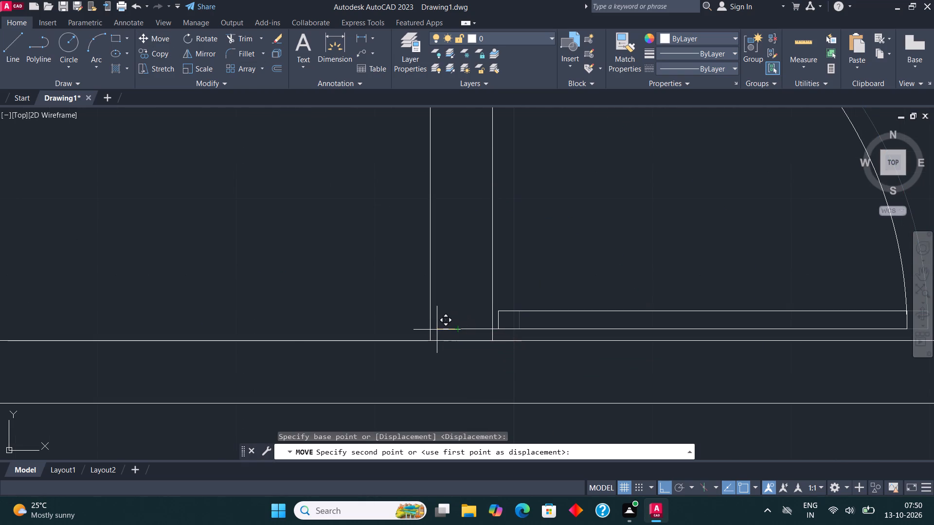
left_click(433, 331)
scroll(433, 331, "down", 3)
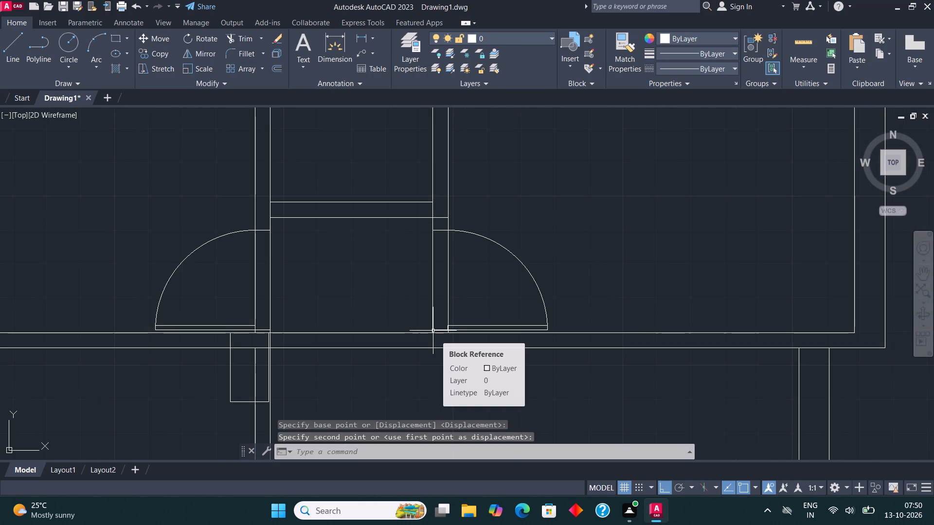
Copy the upper-left door of the vertical-leaf group onto the small room's south wall, near its west end, with ortho off.
scroll(452, 321, "down", 2)
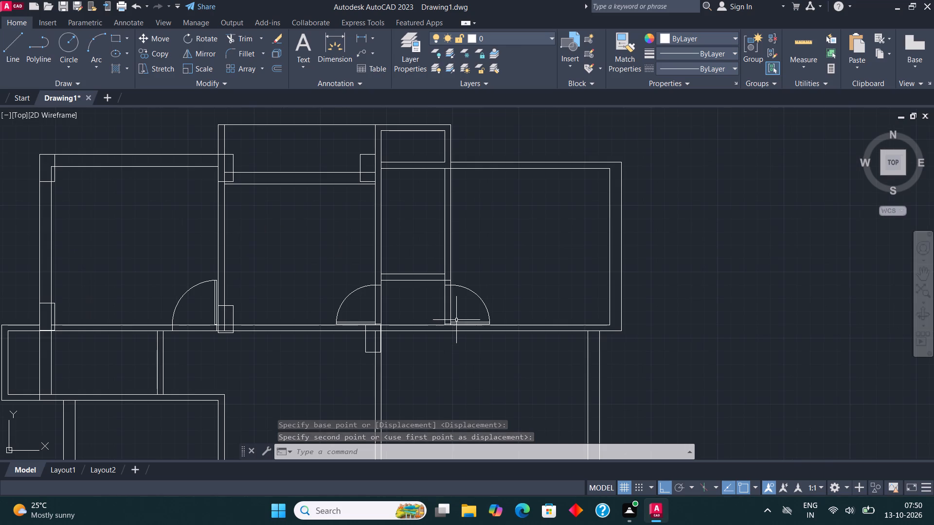
scroll(456, 324, "down", 1)
scroll(413, 309, "down", 3)
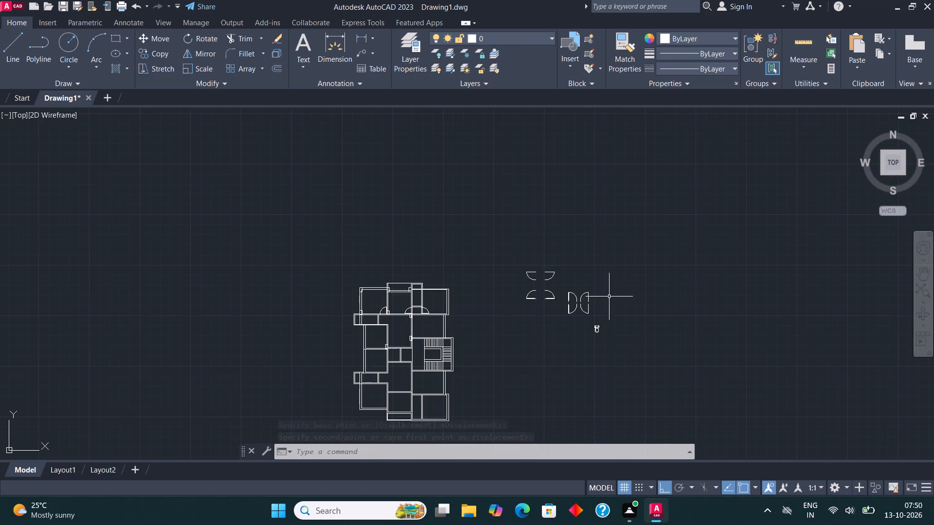
scroll(567, 299, "up", 4)
left_click(566, 297)
left_click(542, 275)
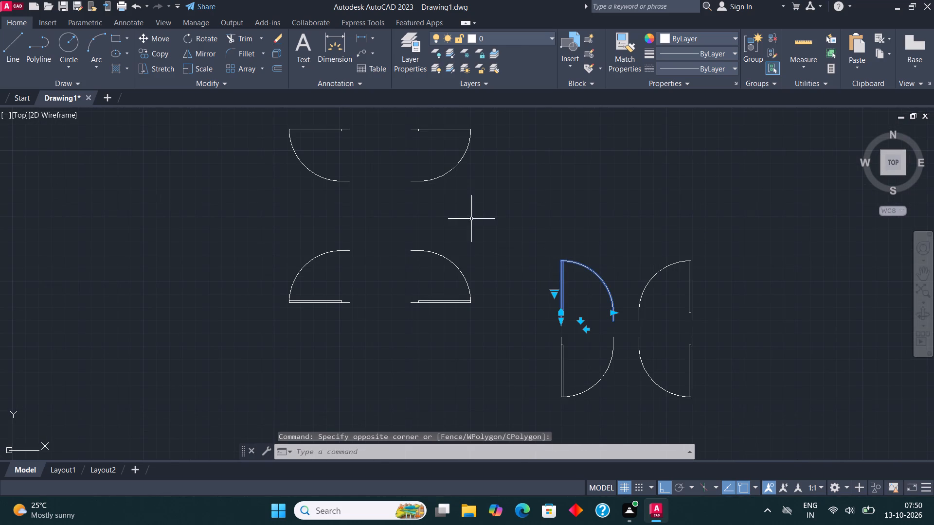
left_click(165, 52)
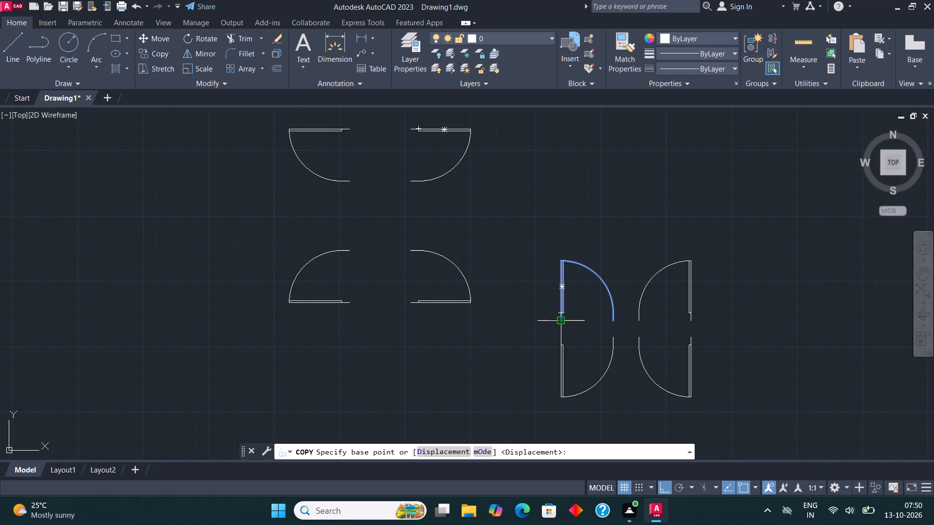
left_click(563, 321)
key("F8")
scroll(635, 234, "down", 2)
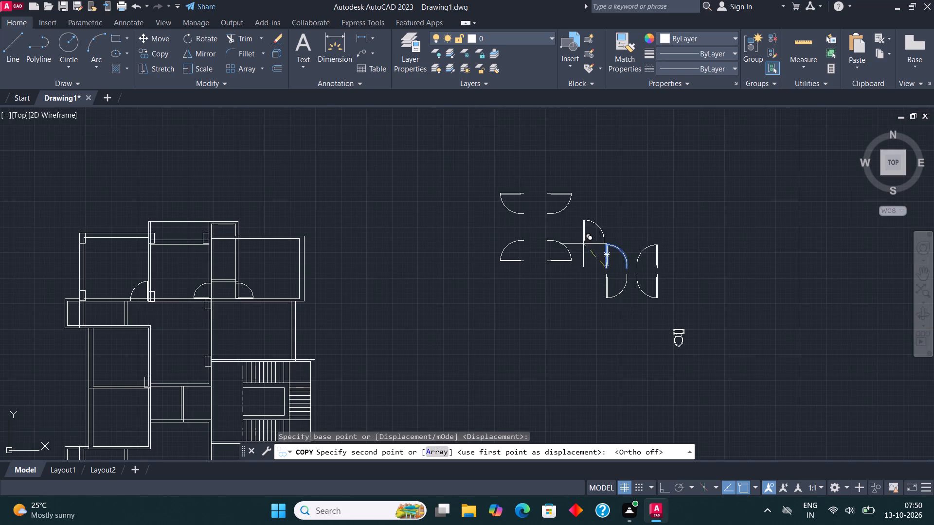
middle_click_drag(207, 312, 345, 310)
scroll(359, 298, "up", 6)
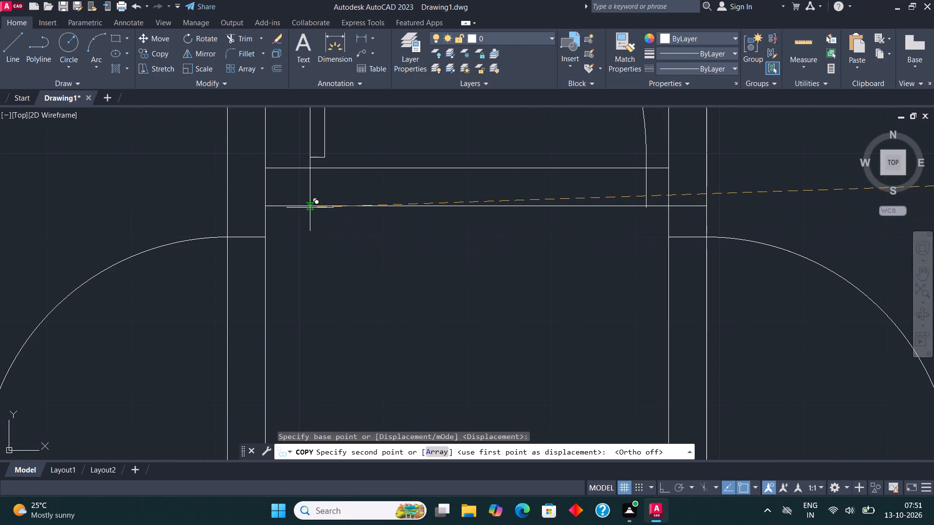
left_click(298, 209)
scroll(350, 347, "down", 1)
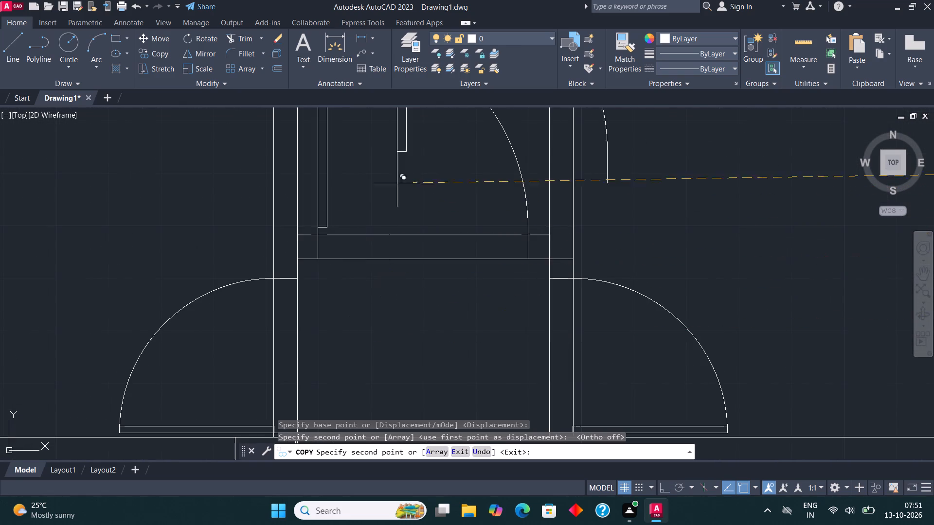
middle_click_drag(401, 160, 423, 297)
key("Escape")
Scale the small room's door down freehand about its lower-left corner to about half the room's width.
left_click(347, 227)
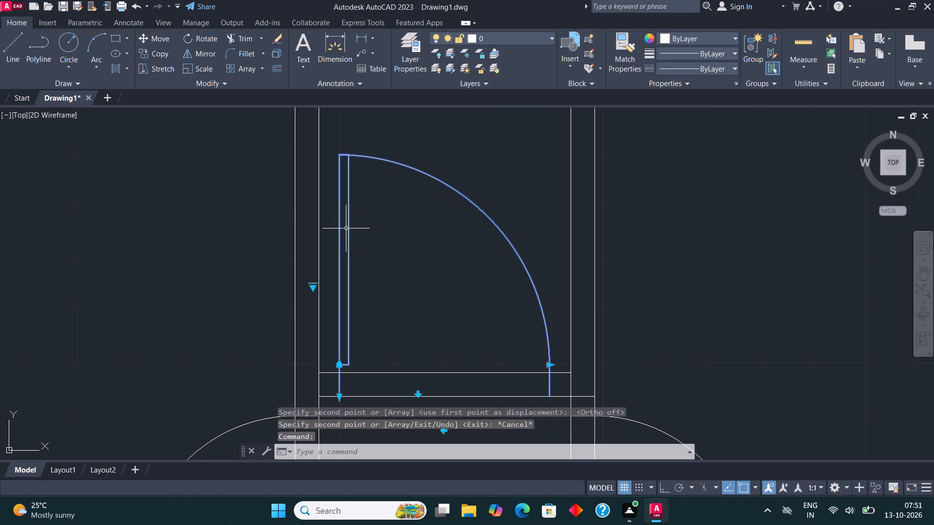
left_click(205, 68)
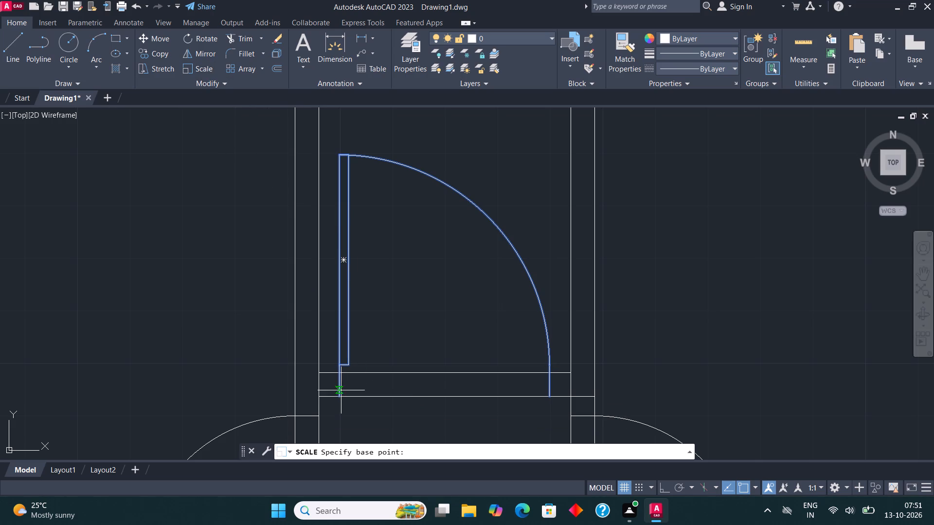
left_click(341, 395)
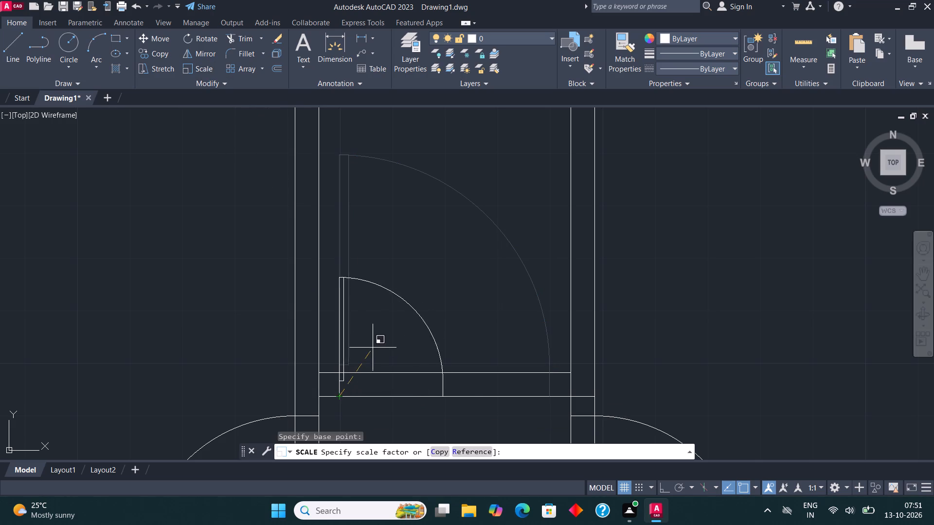
left_click(388, 336)
Copy the upper-left door of the vertical-leaf group onto the top middle room's north wall, just east of the northwest column.
scroll(390, 298, "down", 2)
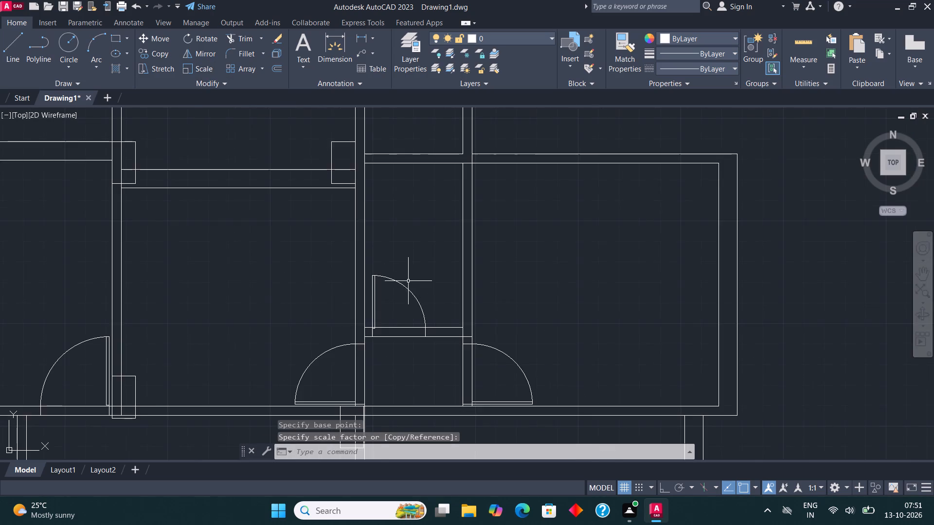
scroll(409, 279, "down", 1)
middle_click_drag(409, 279, 449, 299)
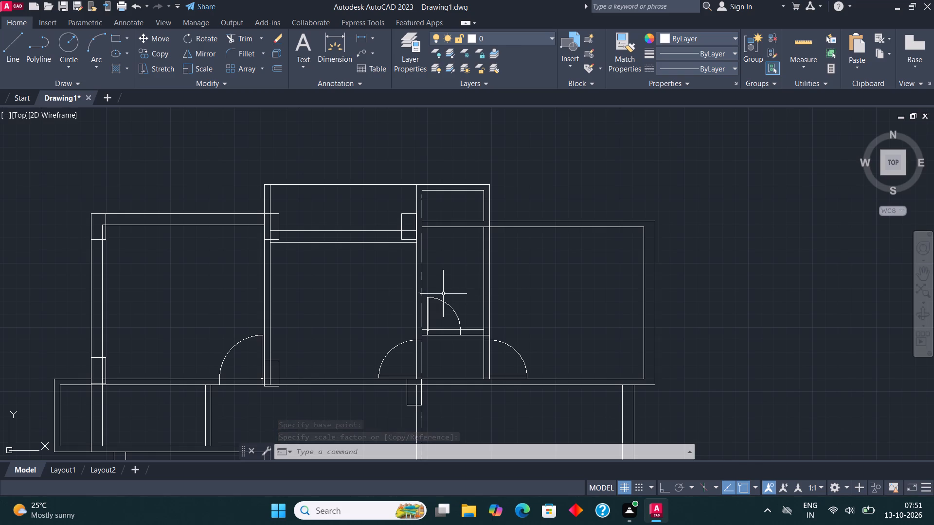
scroll(378, 275, "down", 3)
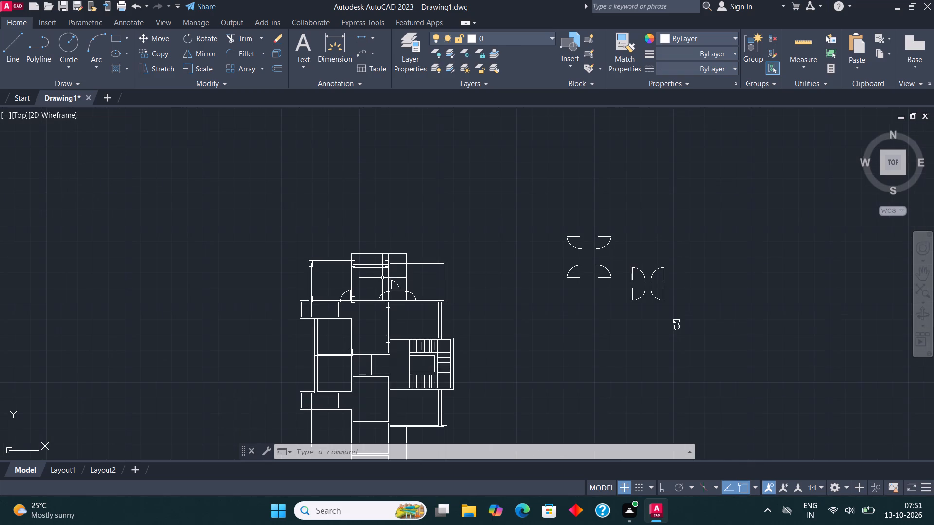
scroll(352, 294, "up", 3)
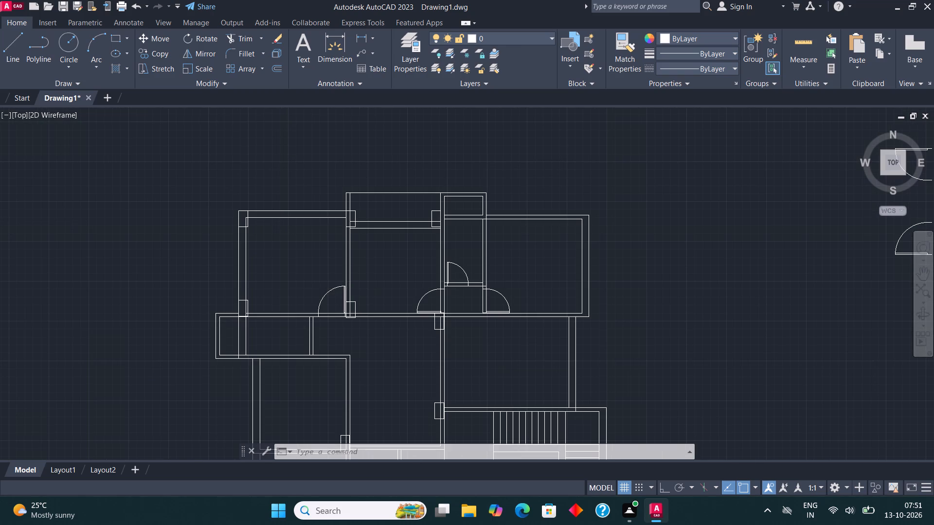
scroll(352, 299, "down", 2)
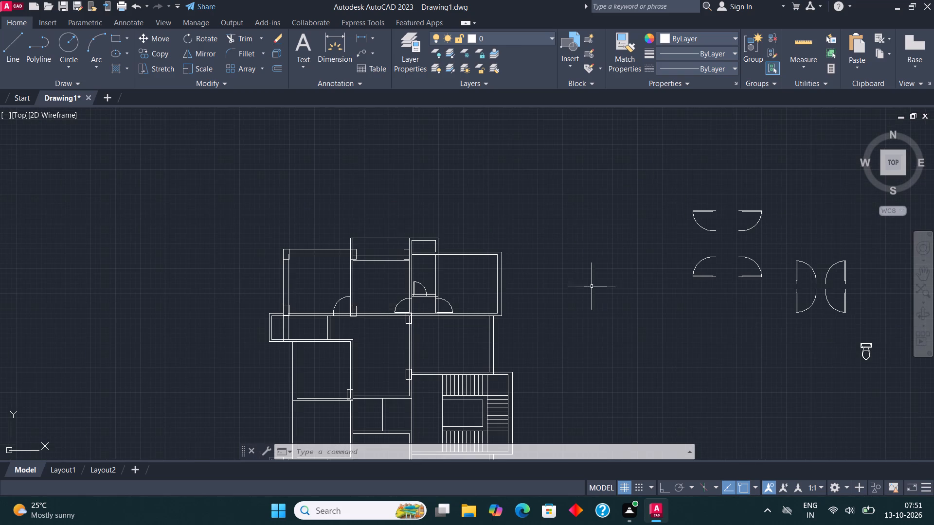
scroll(785, 273, "up", 1)
left_click(809, 283)
left_click(794, 269)
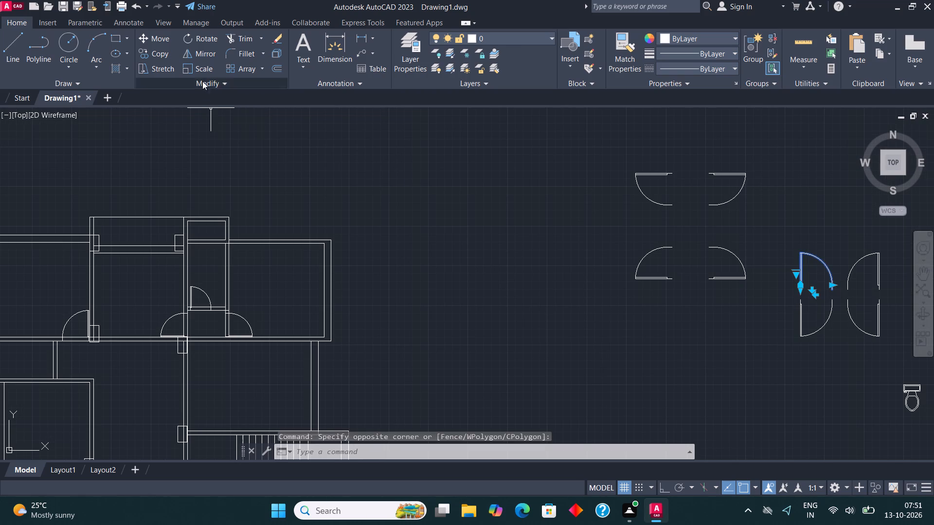
left_click(161, 54)
scroll(801, 295, "up", 3)
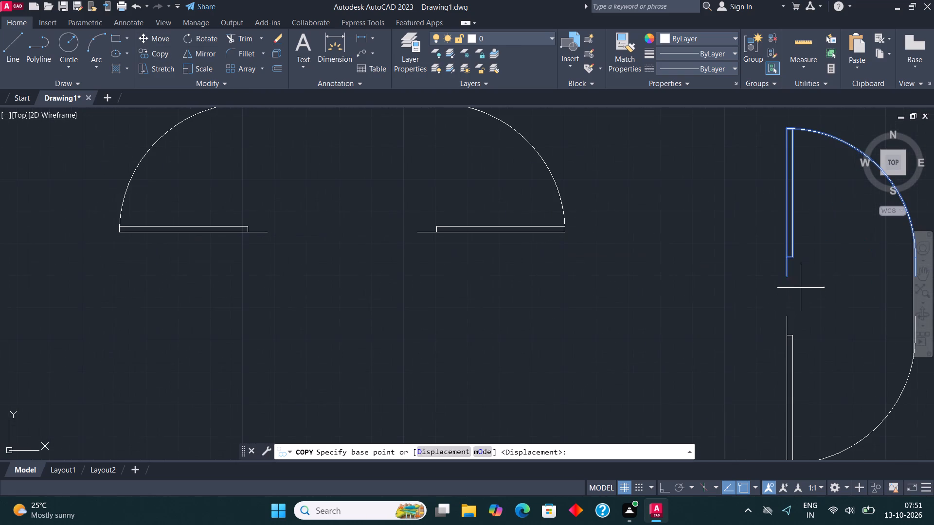
left_click(787, 276)
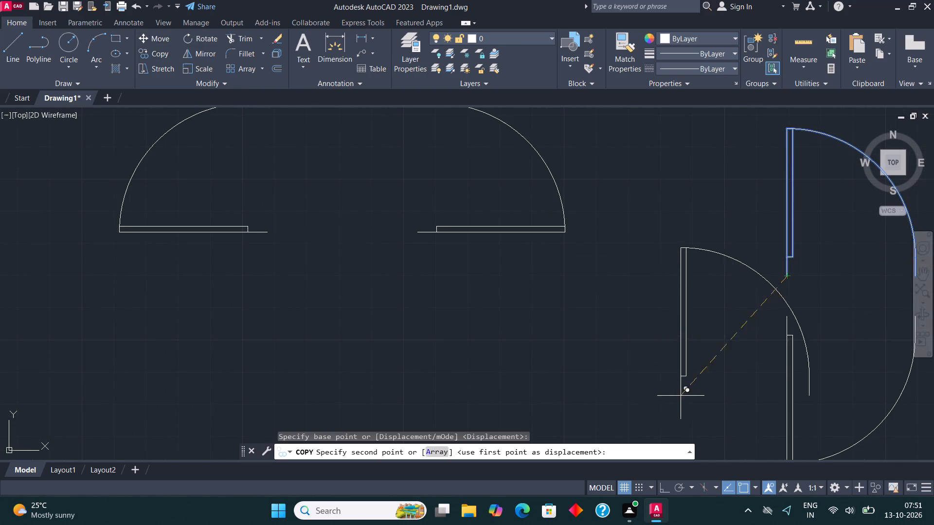
scroll(697, 394, "down", 3)
middle_click_drag(525, 357, 821, 348)
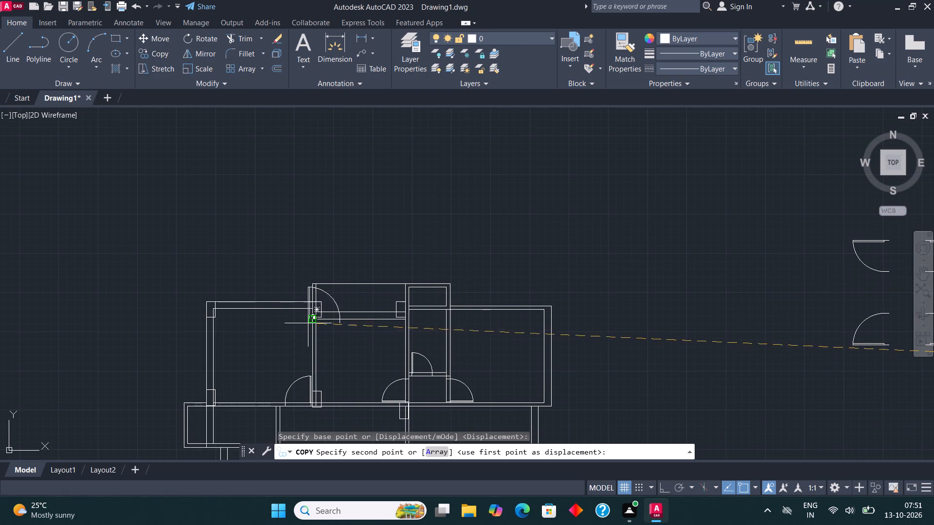
scroll(309, 318, "up", 5)
left_click(429, 335)
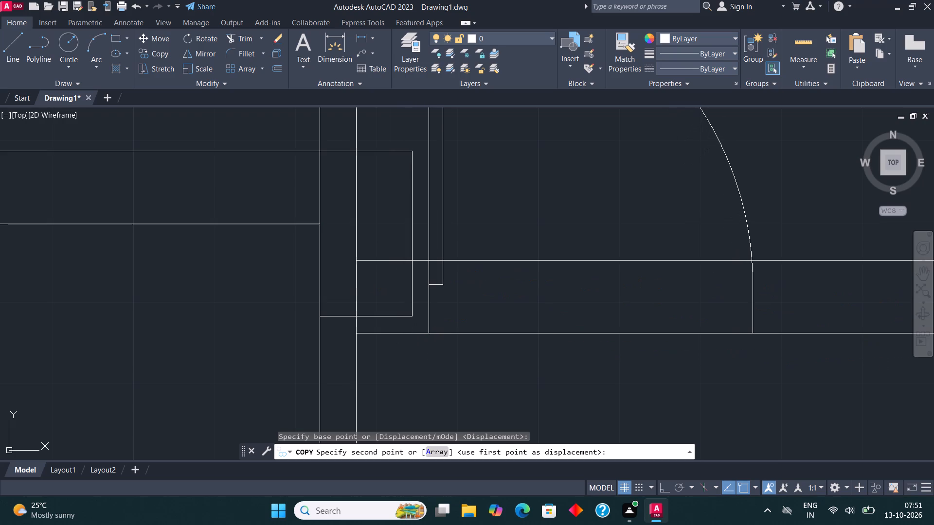
scroll(392, 395, "down", 3)
scroll(440, 337, "up", 1)
key("Escape")
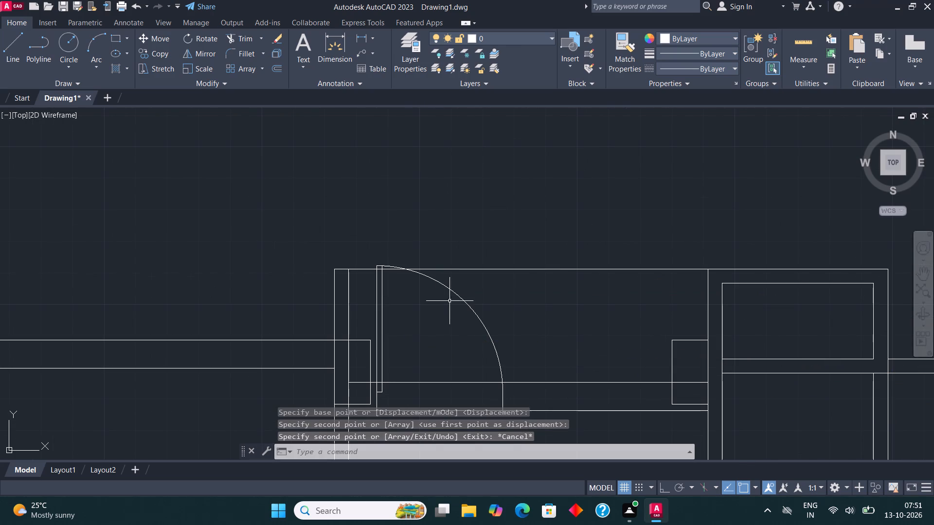
Scale the north-wall door down freehand about its lower-left corner to about a quarter of the room's width.
left_click(449, 299)
left_click(452, 282)
left_click(455, 296)
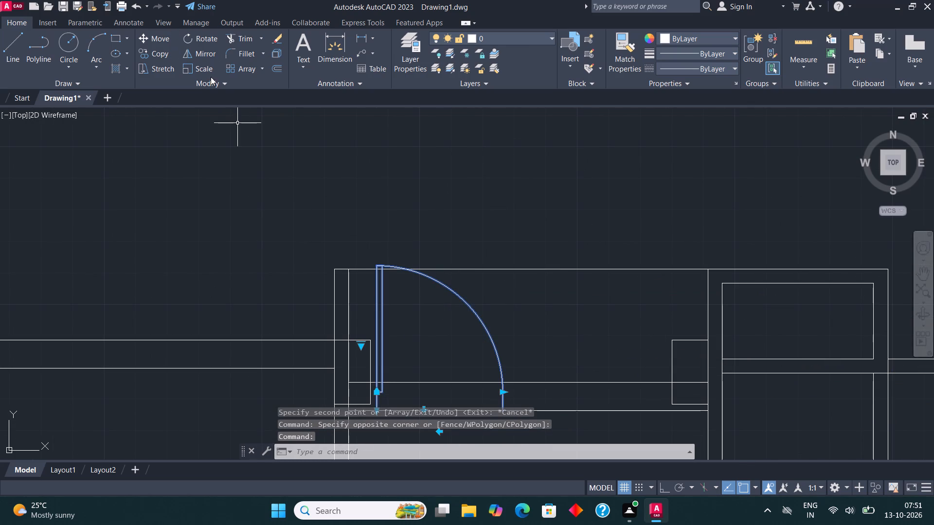
left_click(205, 64)
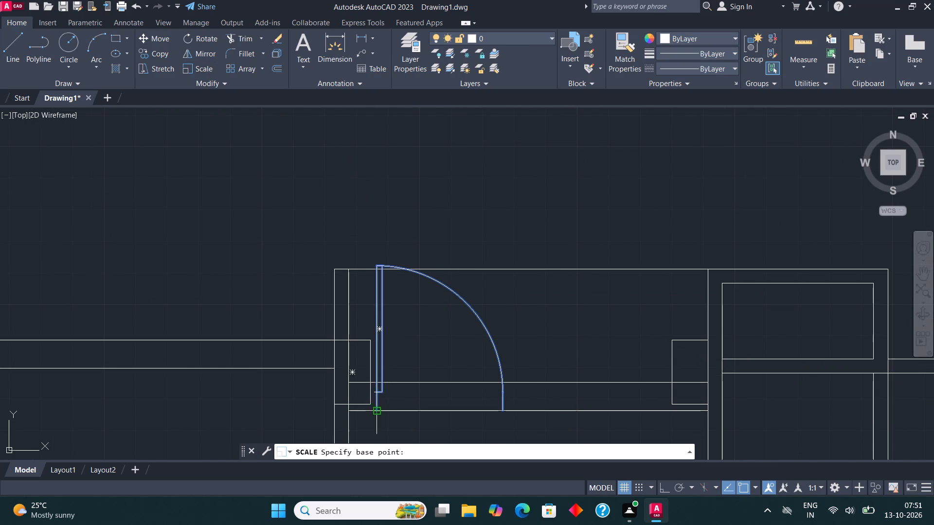
scroll(376, 410, "up", 2)
left_click(376, 410)
scroll(386, 392, "down", 2)
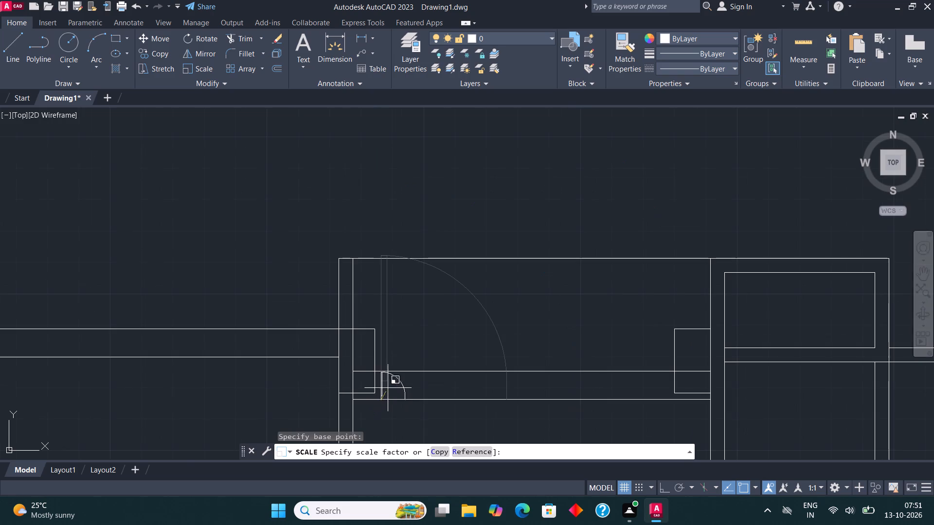
left_click(392, 350)
Copy the column at the upper of the two stacked west rooms' southeast corner onto the lower-left room's west wall, using its lower-left corner as base.
scroll(379, 277, "down", 1)
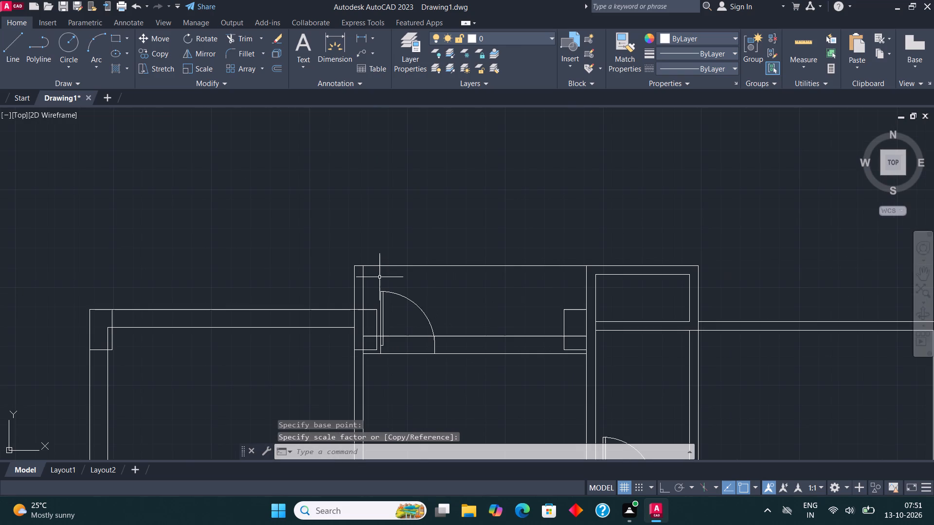
scroll(379, 279, "down", 1)
middle_click_drag(413, 309, 398, 192)
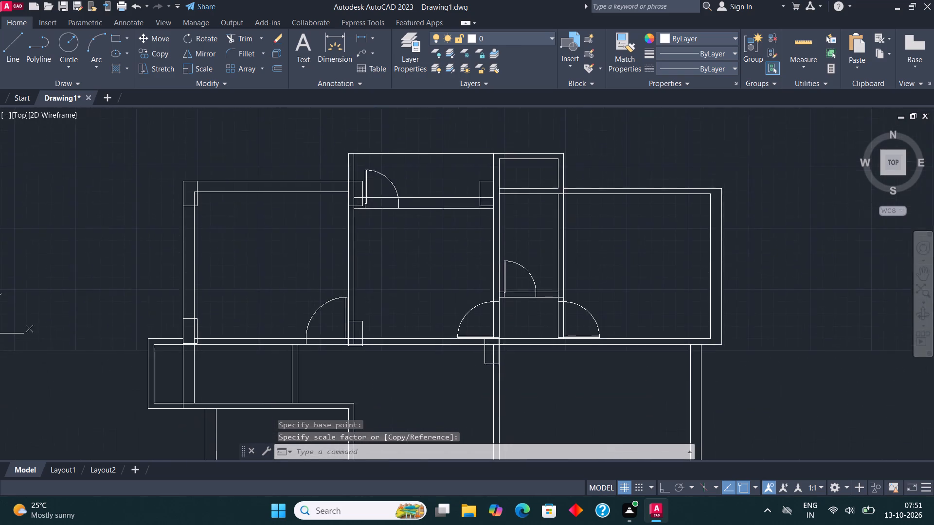
scroll(398, 192, "down", 3)
scroll(359, 270, "up", 4)
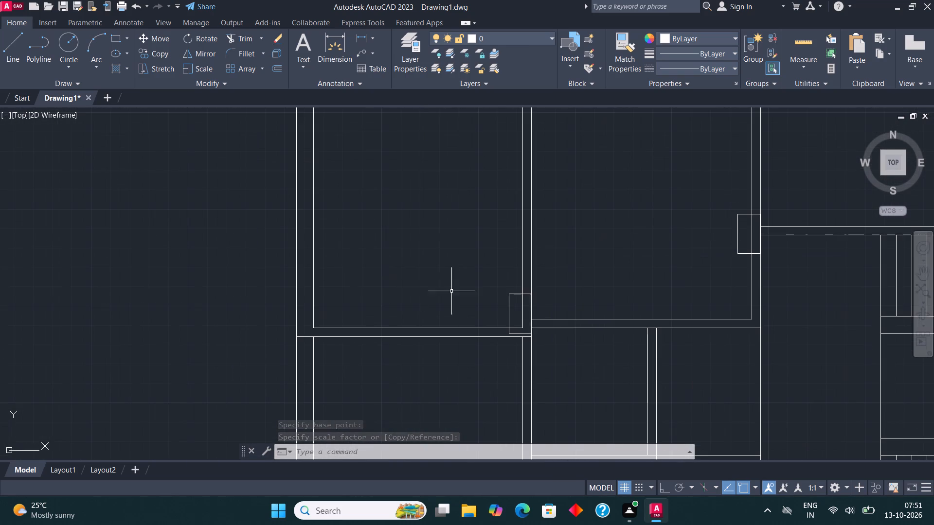
left_click(508, 294)
left_click(157, 49)
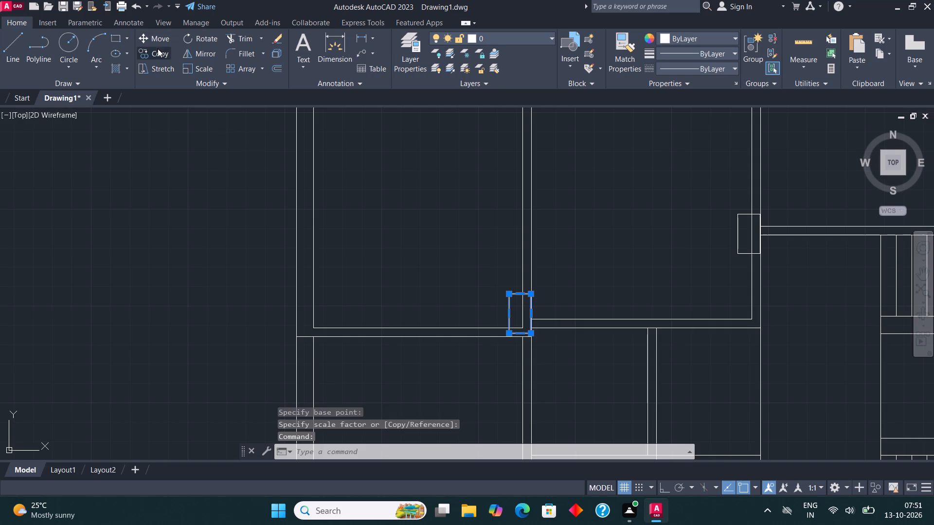
left_click(506, 333)
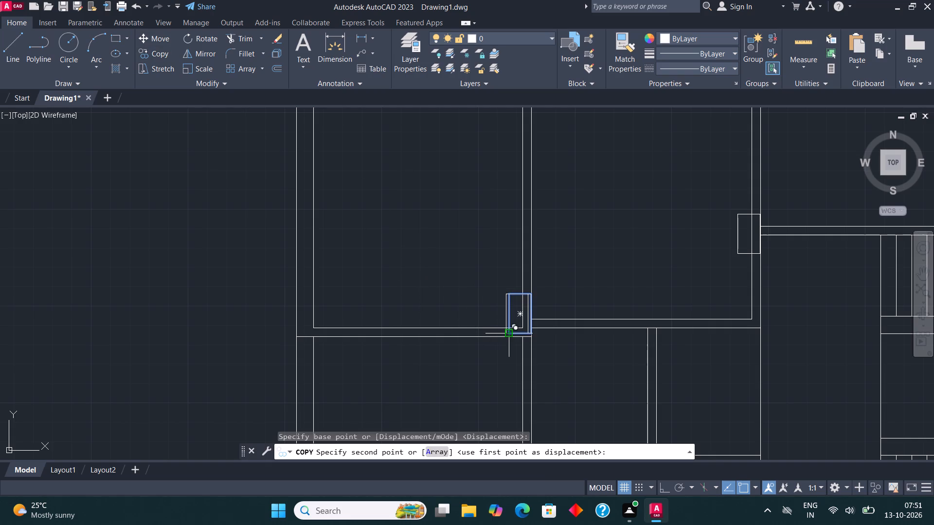
scroll(416, 234, "down", 4)
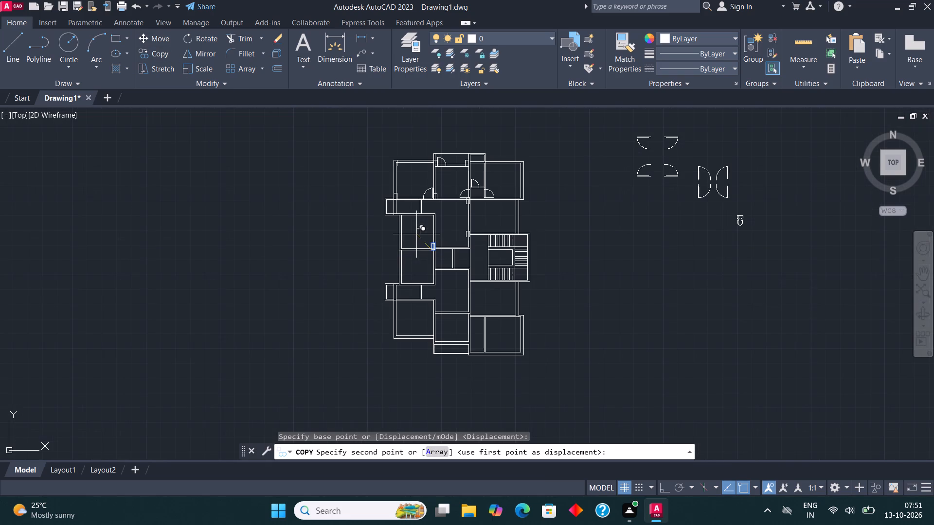
scroll(397, 315, "up", 3)
left_click(374, 338)
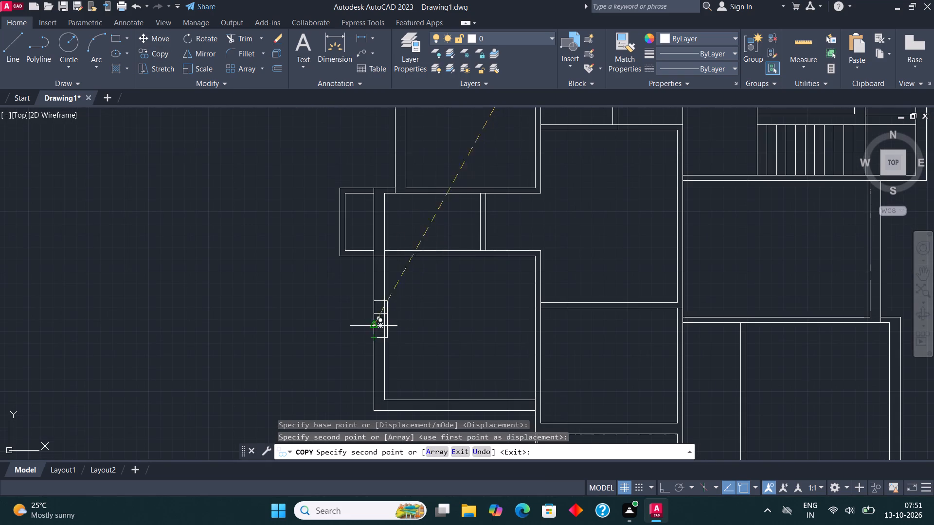
Place two more column copies at the southwest and southeast corners of the bottom middle room.
scroll(333, 267, "down", 2)
scroll(416, 323, "up", 2)
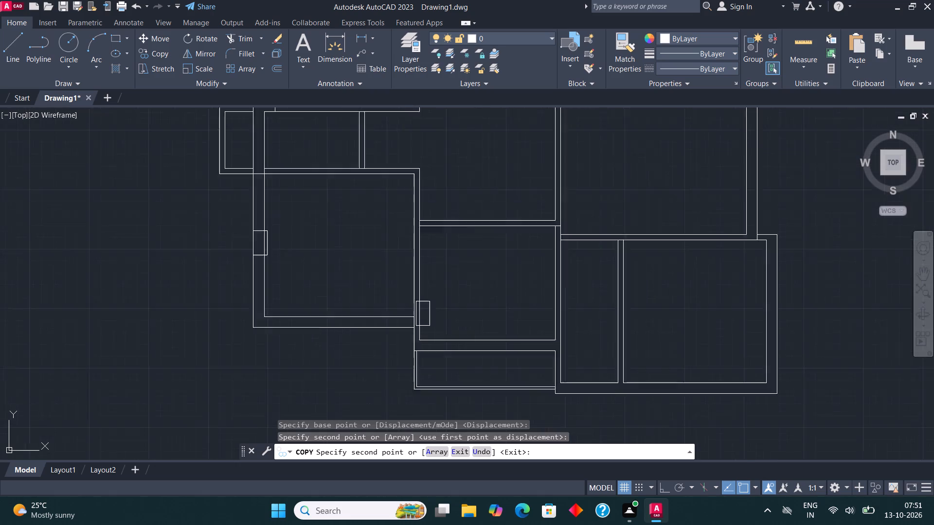
scroll(416, 323, "up", 1)
left_click(409, 370)
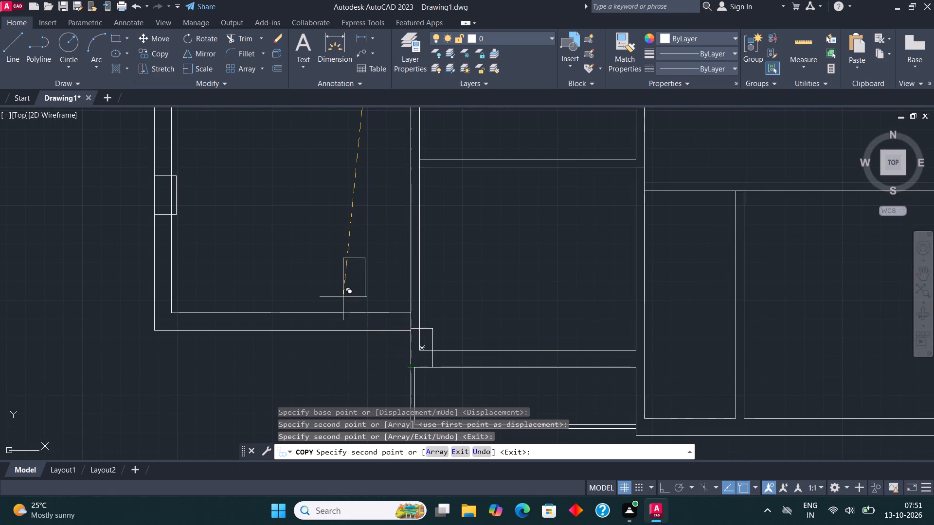
scroll(343, 297, "down", 2)
scroll(429, 325, "up", 2)
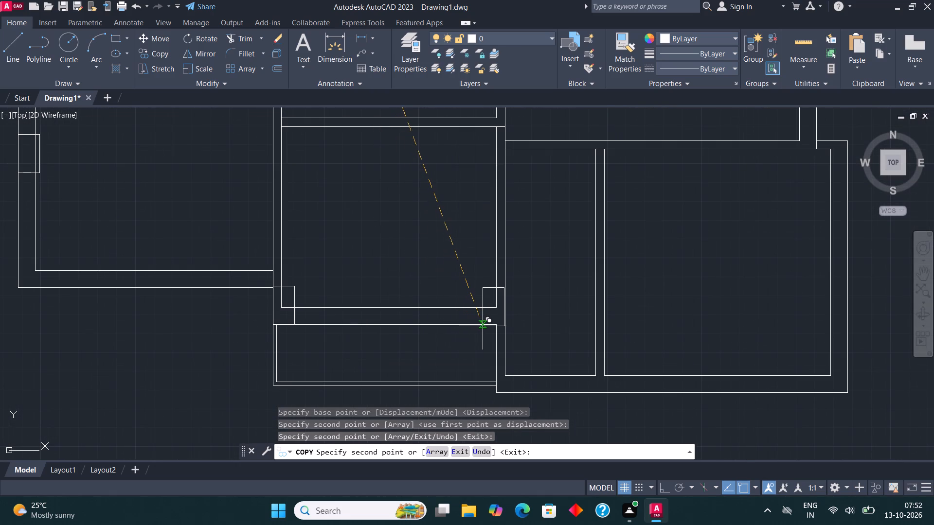
left_click(483, 326)
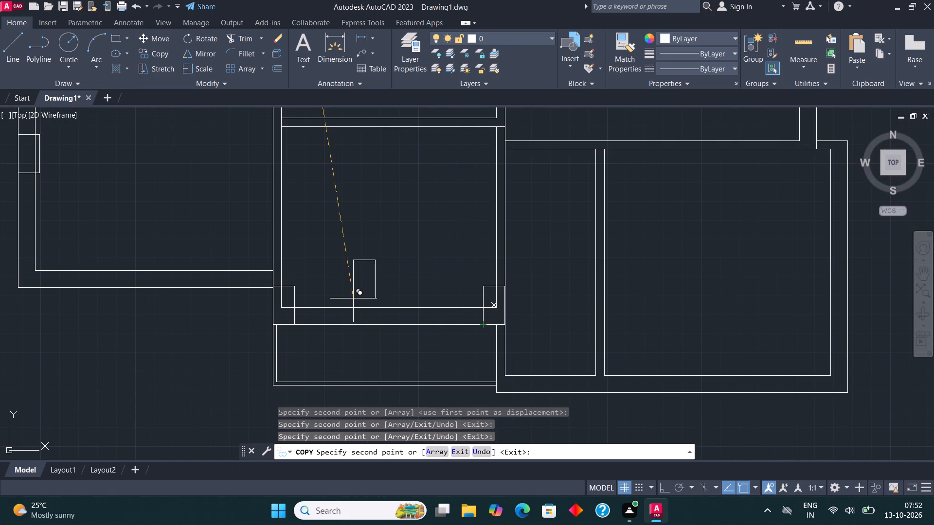
Place column copies where the staircase's south wall meets the middle room's east wall and at the lower stacked west room's southeast corner.
scroll(357, 310, "down", 2)
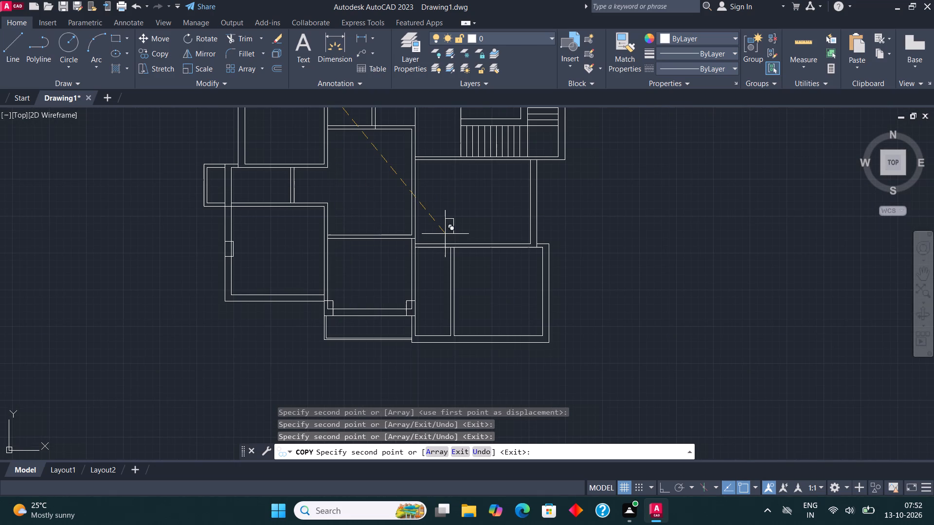
middle_click_drag(445, 234, 474, 321)
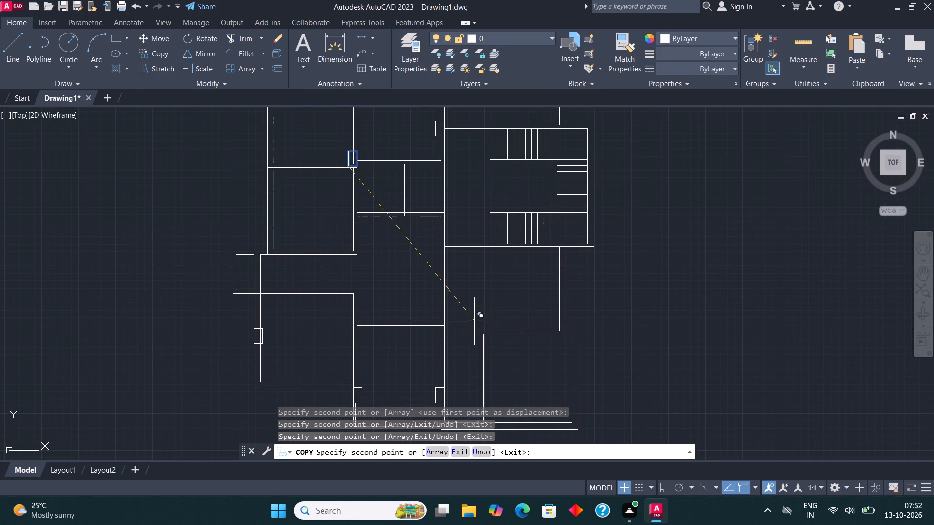
scroll(434, 242, "up", 2)
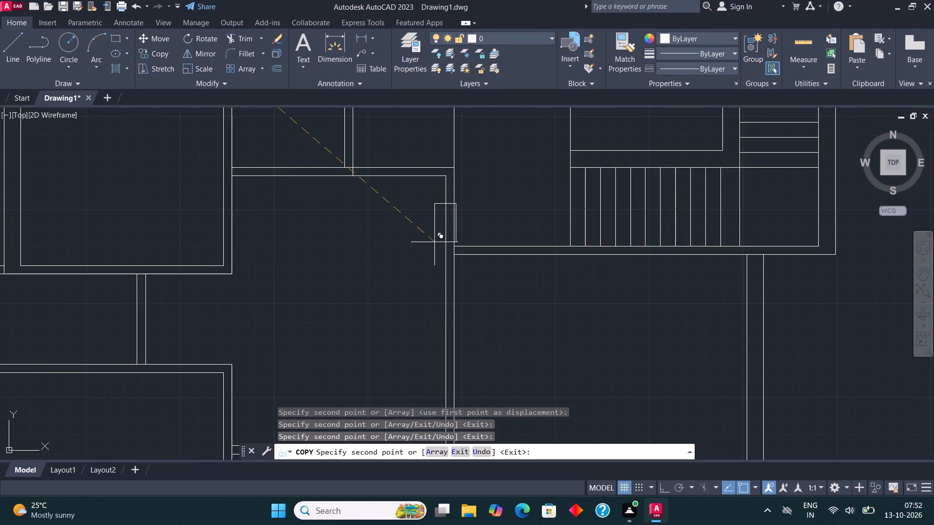
scroll(434, 242, "up", 1)
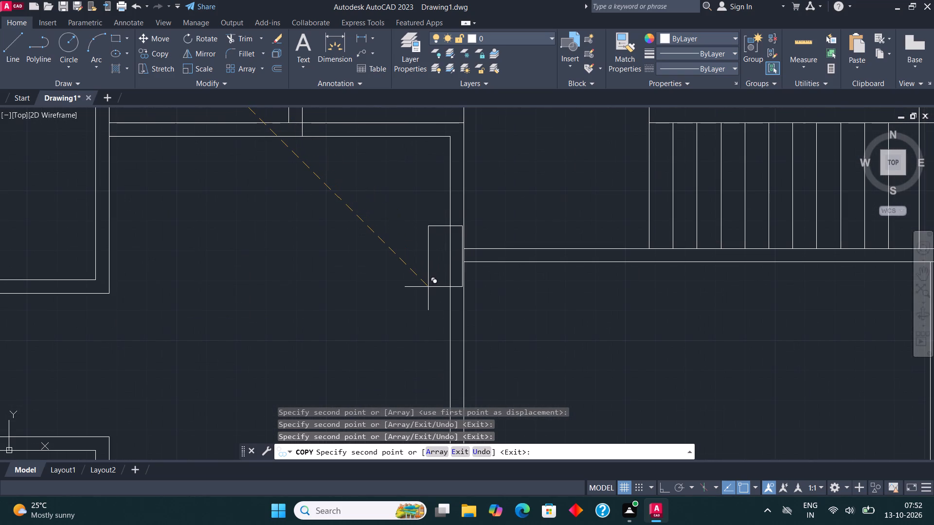
left_click(431, 286)
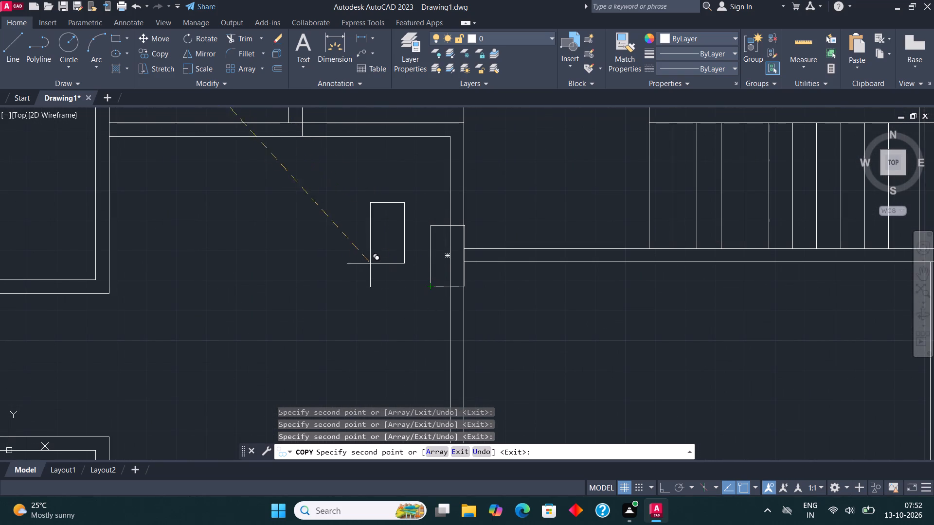
scroll(449, 271, "down", 2)
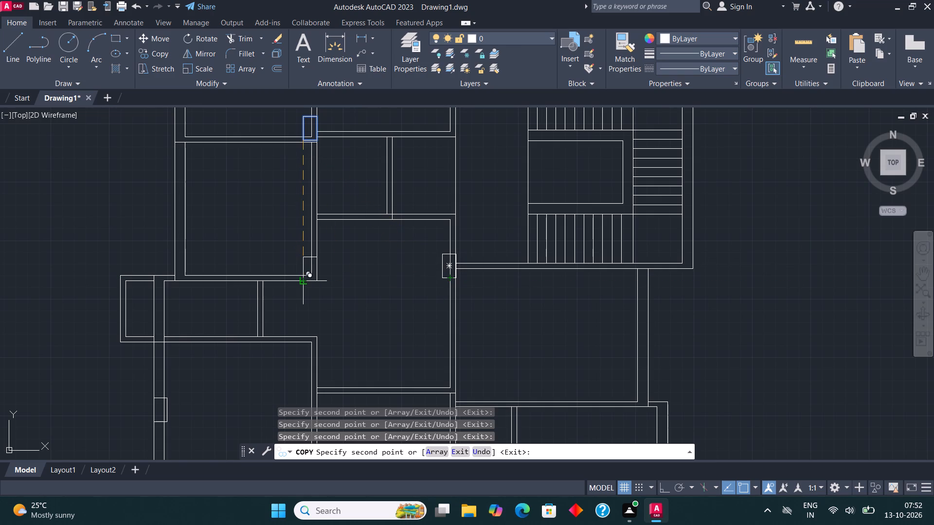
scroll(301, 280, "up", 3)
left_click(303, 278)
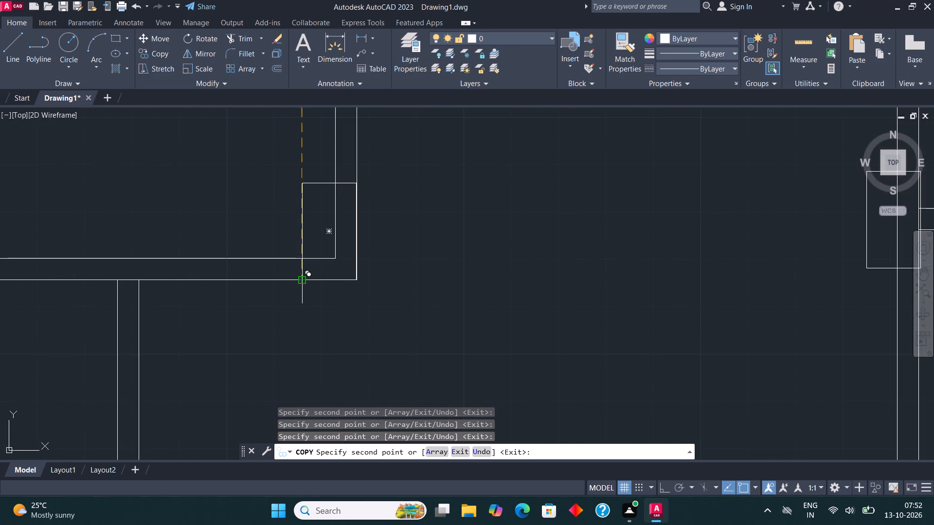
Place one more column copy in the empty space east of the floor plan and finish copying.
scroll(391, 312, "down", 3)
scroll(380, 375, "down", 1)
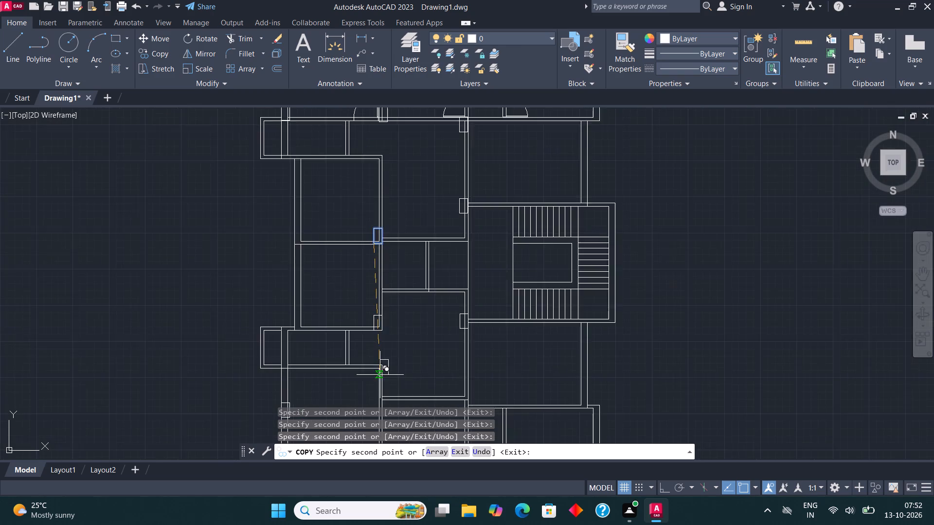
scroll(380, 375, "down", 1)
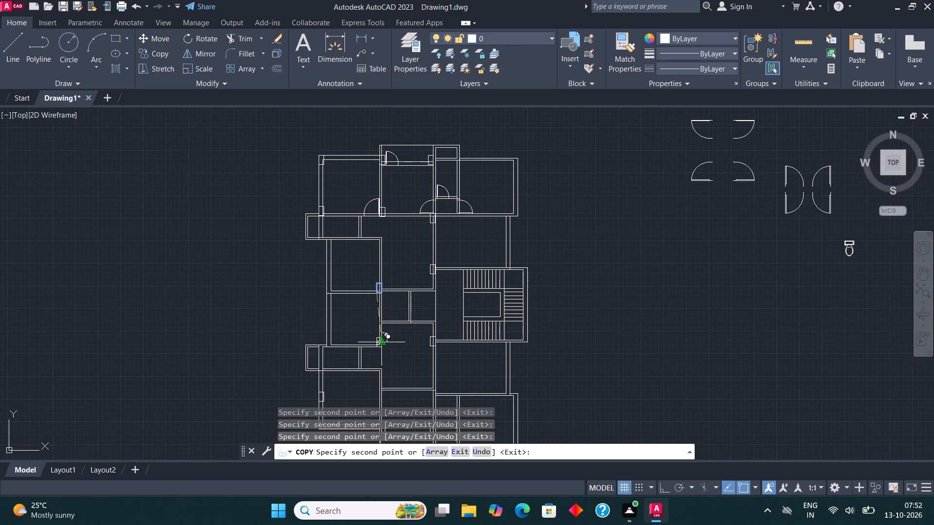
scroll(317, 302, "down", 2)
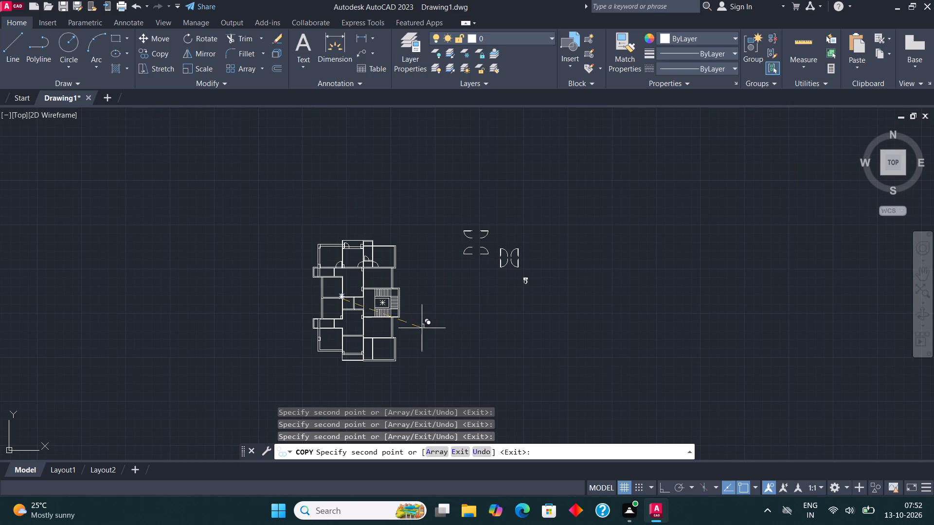
scroll(399, 333, "up", 2)
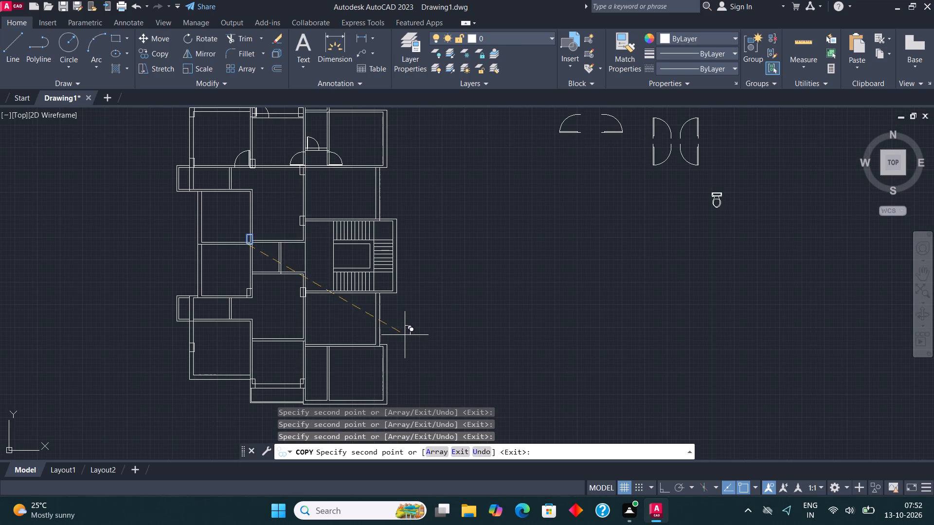
middle_click_drag(405, 335, 405, 287)
left_click(497, 312)
key("Escape")
Rotate the loose column east of the plan to 270° about its bottom edge's midpoint so it lies horizontally.
scroll(517, 314, "up", 2)
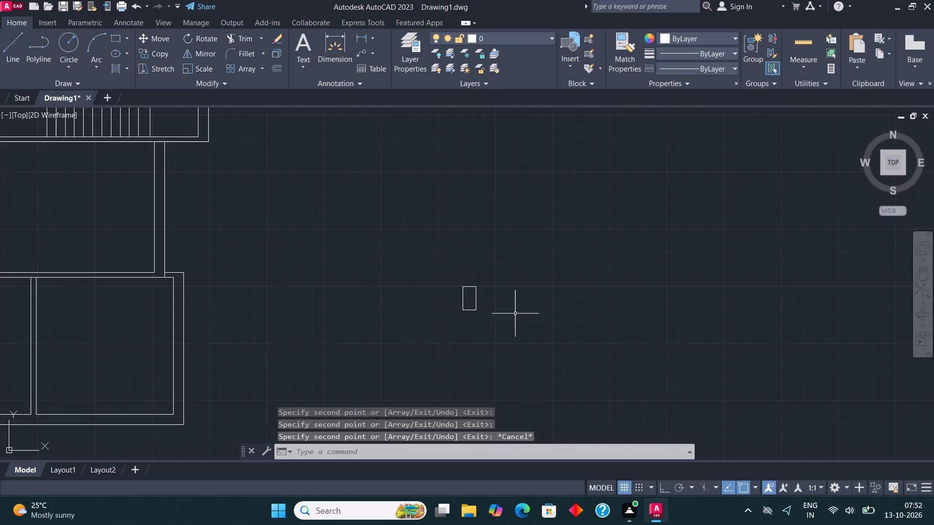
left_click_drag(498, 323, 496, 319)
left_click(421, 257)
left_click(198, 37)
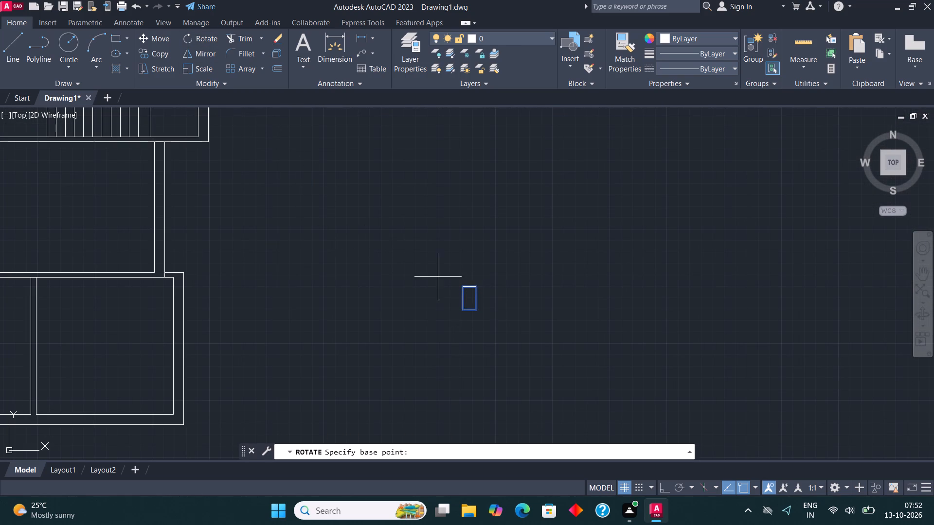
left_click(469, 311)
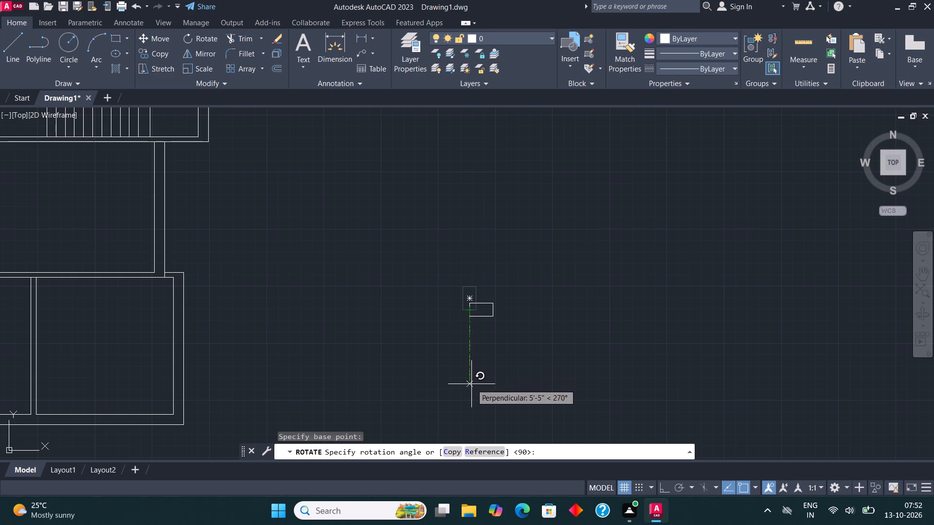
left_click(471, 384)
Copy the horizontal column onto the bottom-right room's south wall near its east end and into the southeast corner of the room above.
left_click_drag(499, 367, 499, 354)
left_click(416, 231)
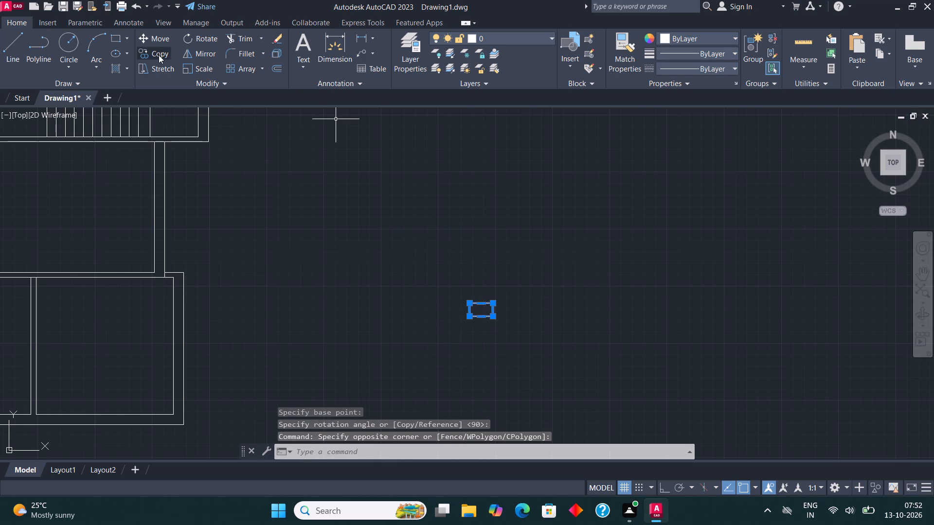
left_click(159, 55)
left_click(494, 318)
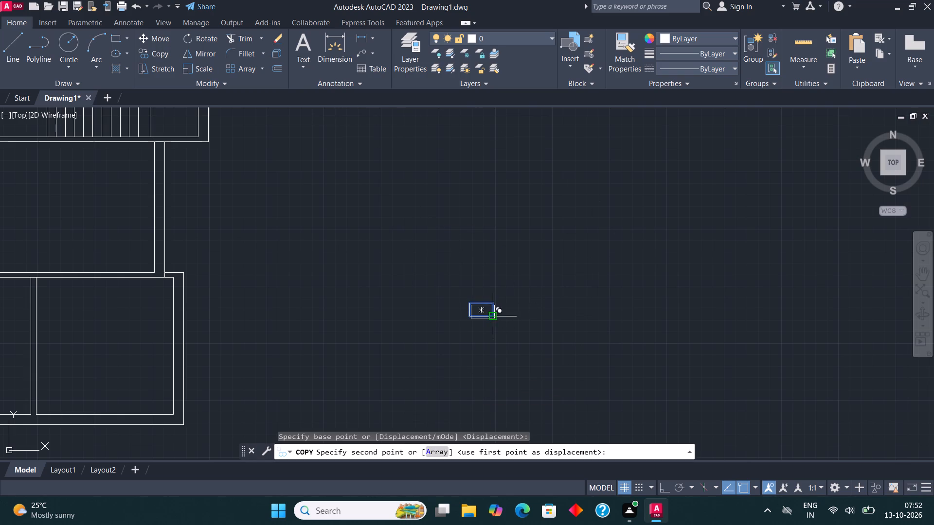
scroll(591, 252, "down", 2)
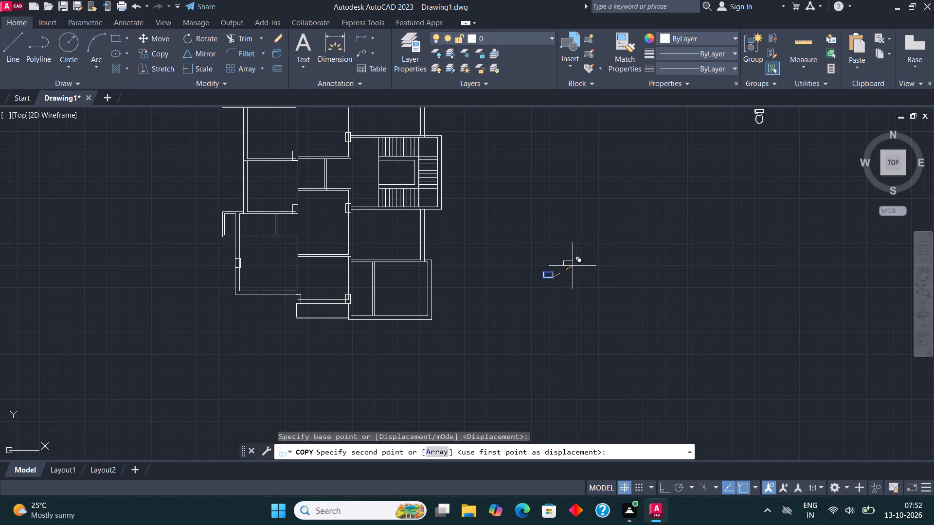
scroll(418, 311, "up", 4)
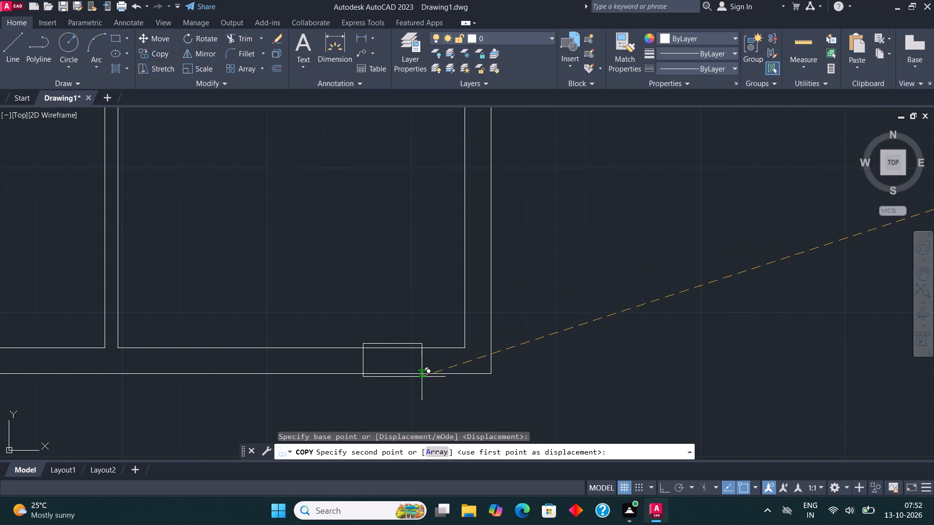
left_click(420, 372)
scroll(443, 397, "down", 4)
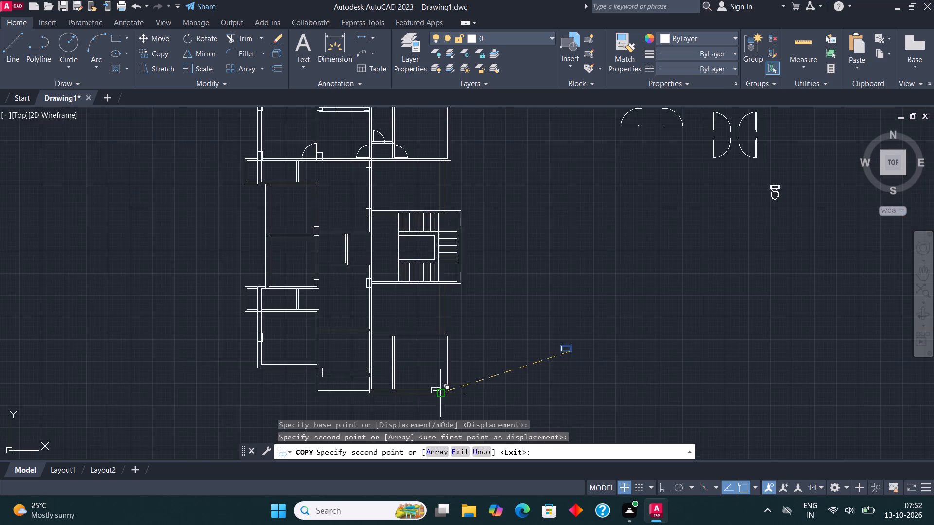
scroll(441, 352, "up", 2)
left_click(429, 313)
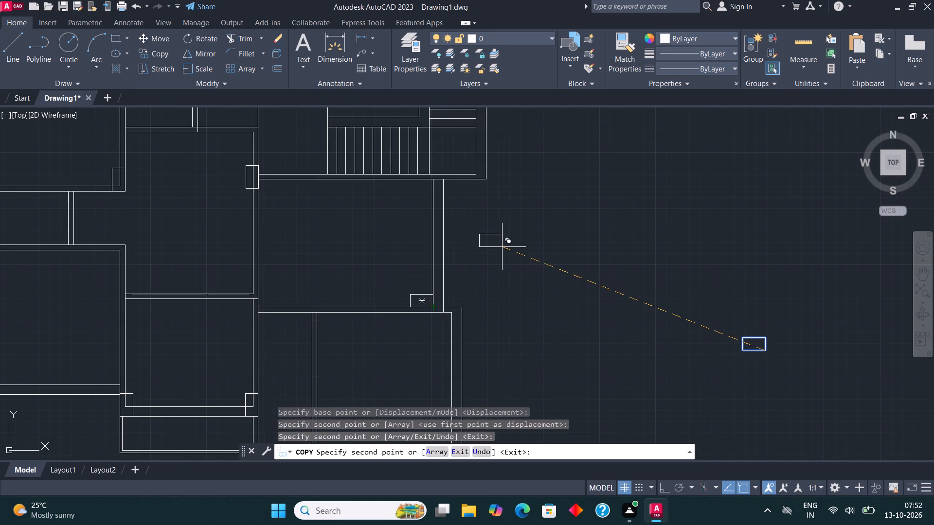
Place another horizontal column copy on the lower narrow west room's north wall, near the stacked rooms' west wall.
scroll(503, 248, "down", 3)
scroll(503, 248, "up", 1)
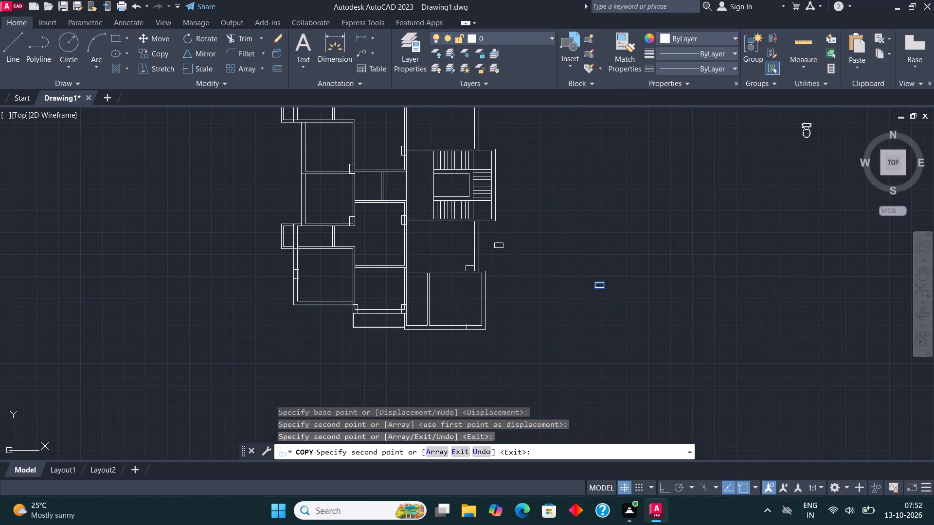
scroll(286, 217, "up", 4)
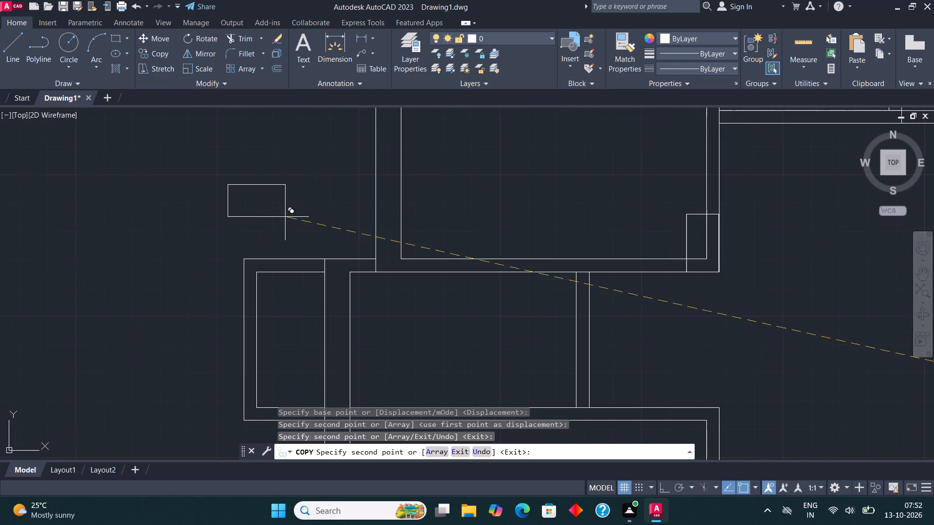
left_click(382, 290)
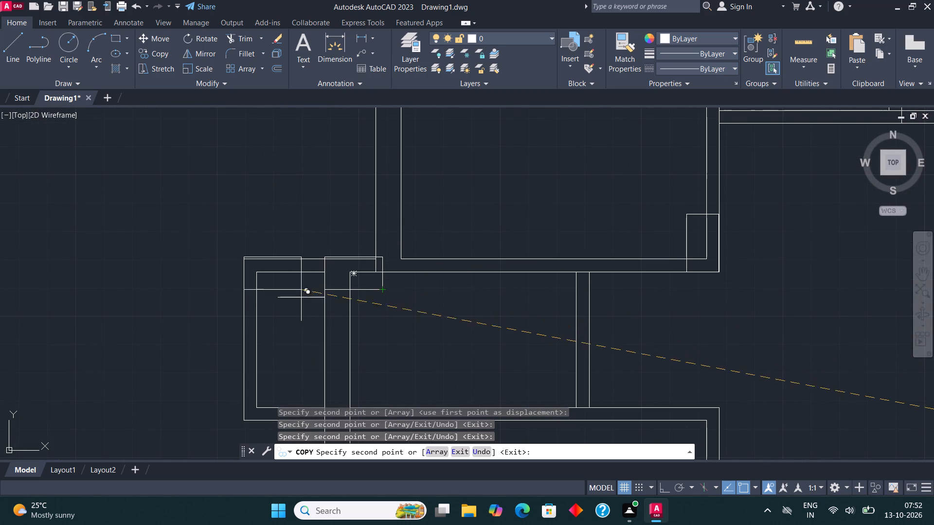
scroll(305, 339, "down", 2)
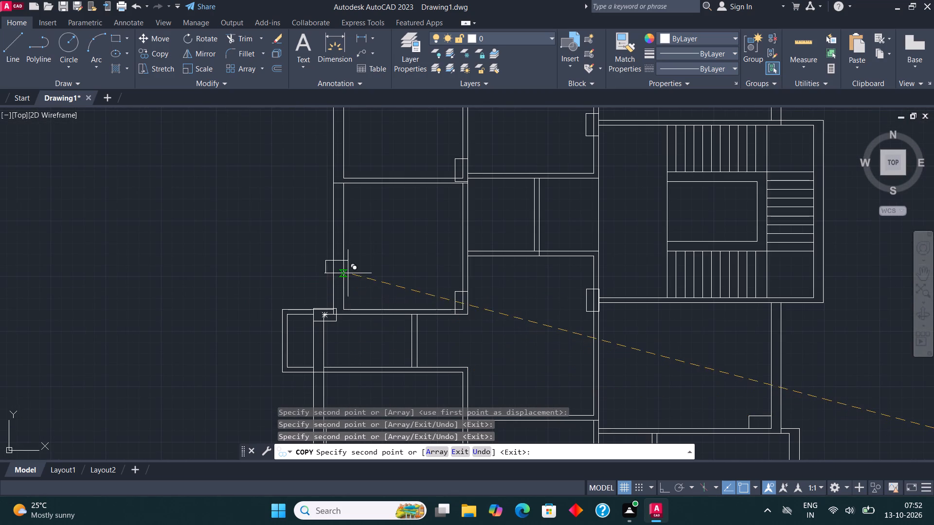
Copy the horizontal column onto the northeast room's north wall near its east end and onto its south wall above the adjoining room's east wall.
scroll(356, 275, "down", 1)
middle_click_drag(375, 278, 377, 372)
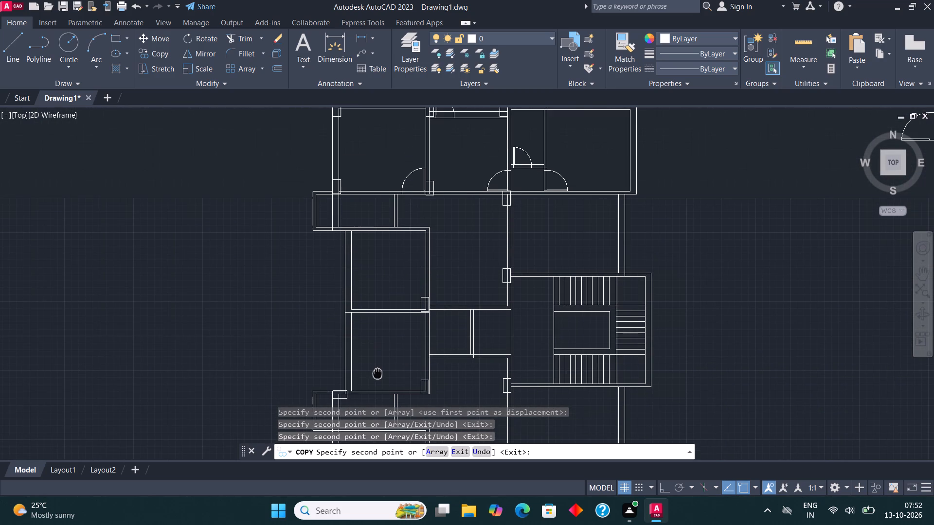
scroll(359, 322, "down", 1)
scroll(514, 186, "up", 3)
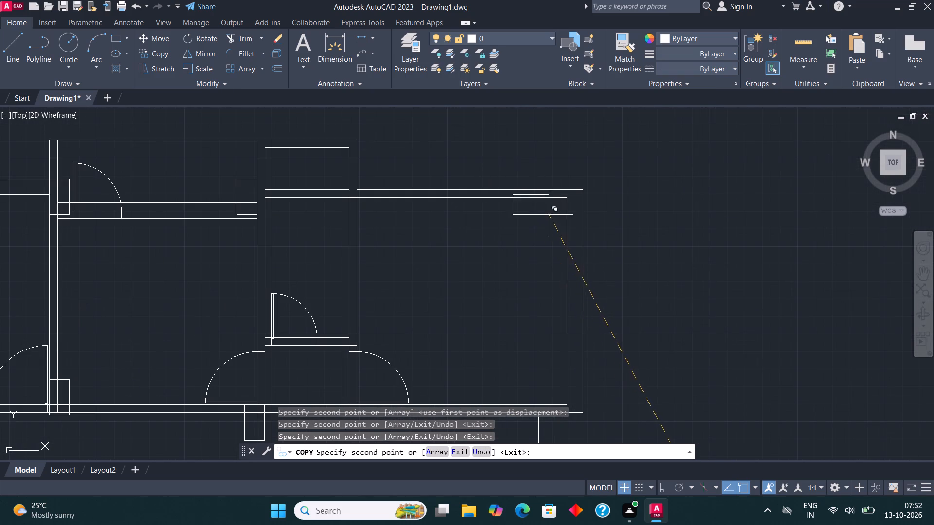
left_click(548, 210)
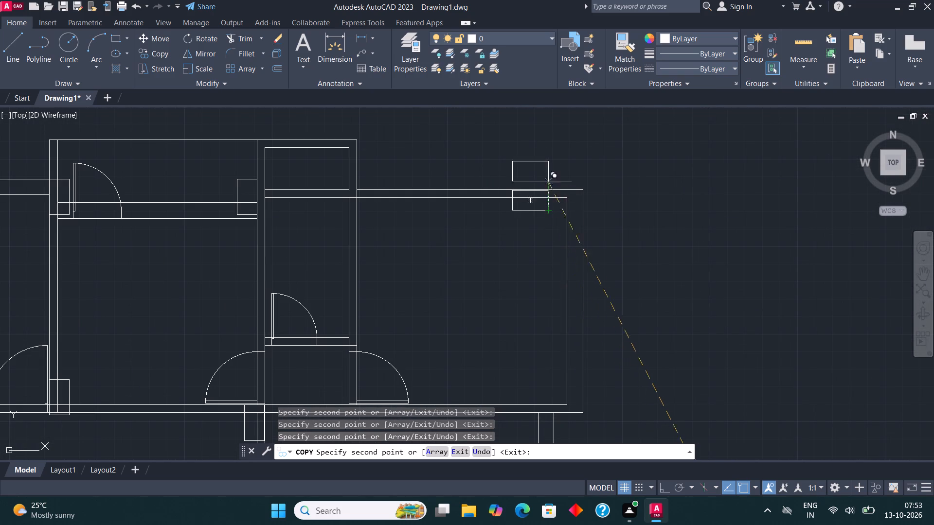
scroll(548, 165, "down", 1)
scroll(539, 339, "up", 2)
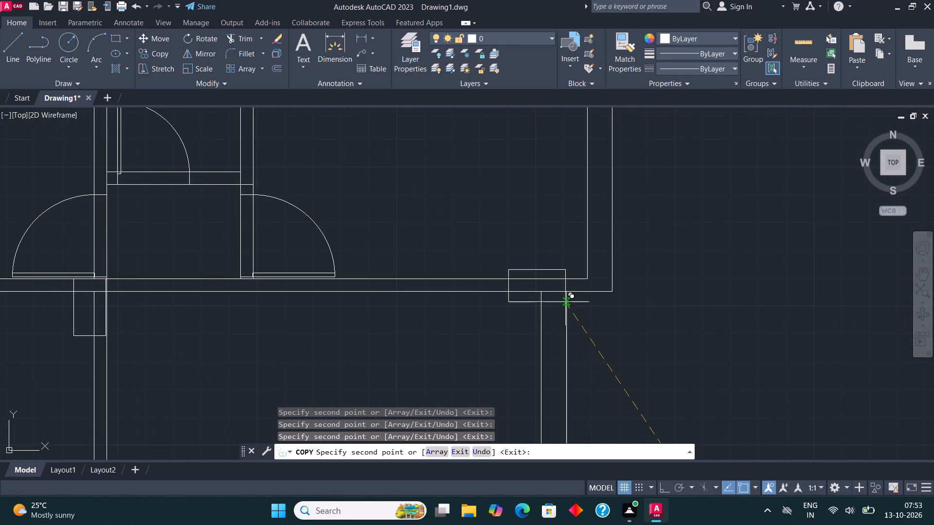
left_click(566, 295)
scroll(552, 257, "down", 1)
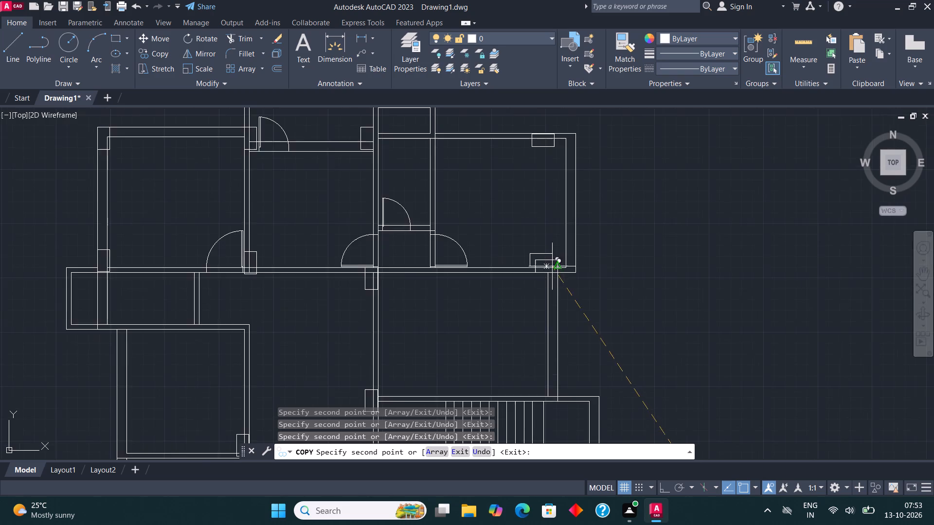
Place horizontal column copies on the staircase's north and south walls where the adjoining rooms' east walls meet them, and finish copying.
scroll(552, 266, "down", 2)
scroll(547, 355, "up", 3)
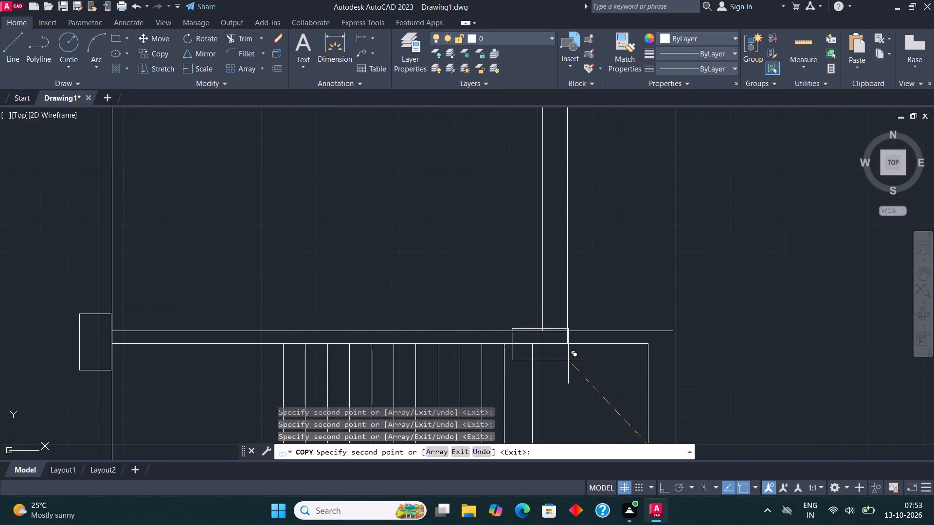
left_click(600, 362)
scroll(527, 228, "down", 3)
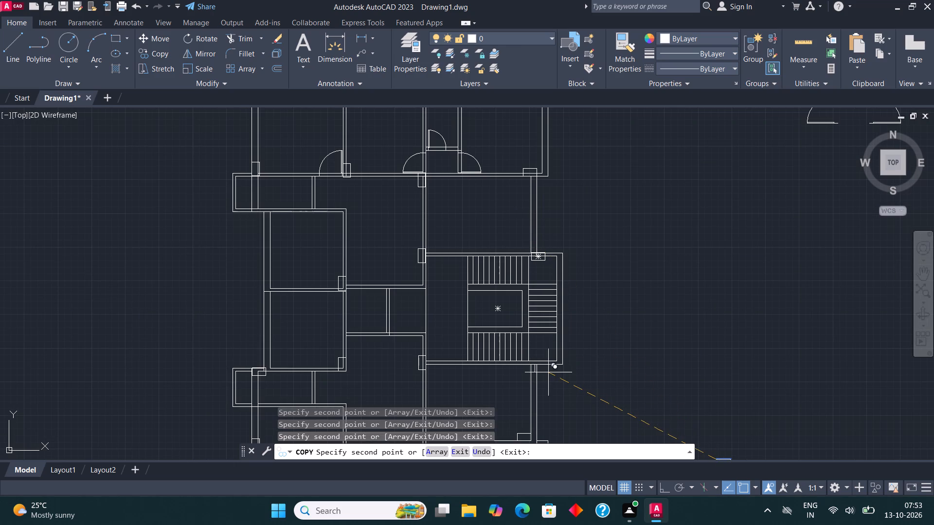
scroll(548, 372, "up", 4)
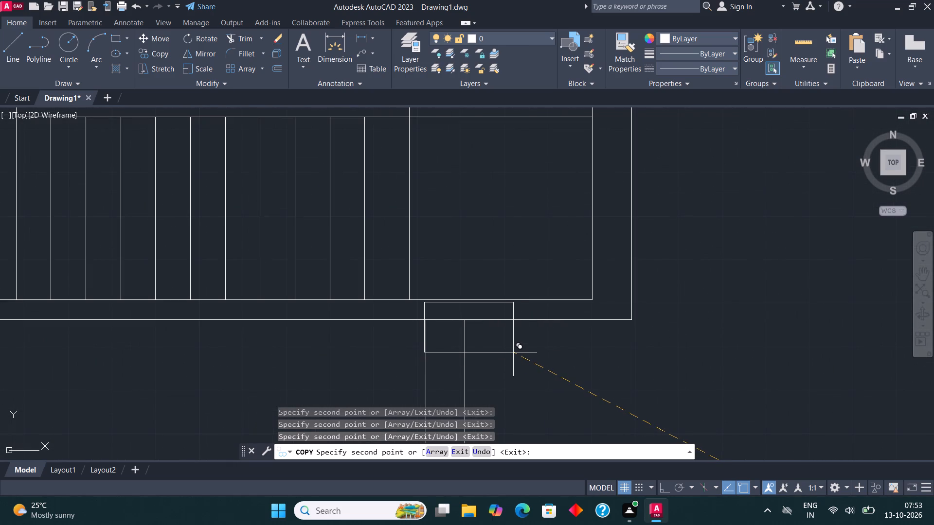
left_click(513, 348)
scroll(521, 234, "down", 2)
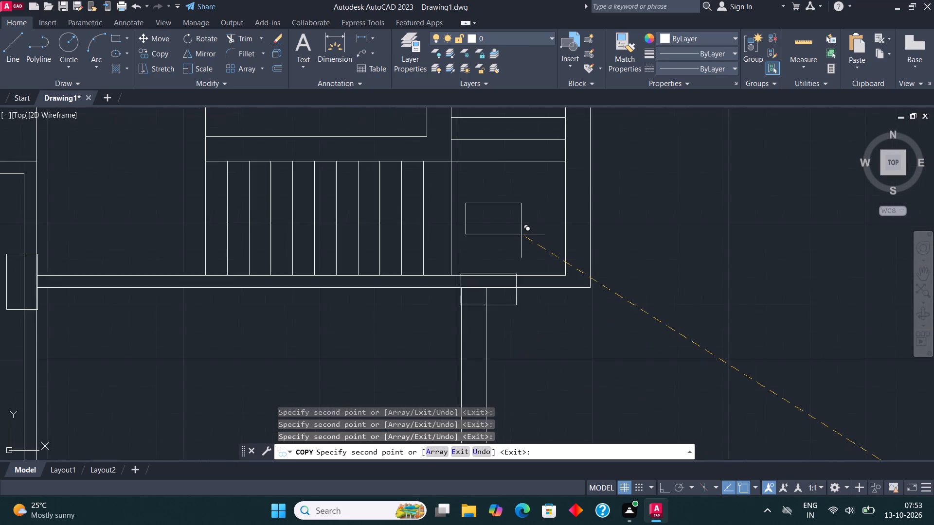
scroll(521, 234, "down", 1)
scroll(527, 319, "down", 1)
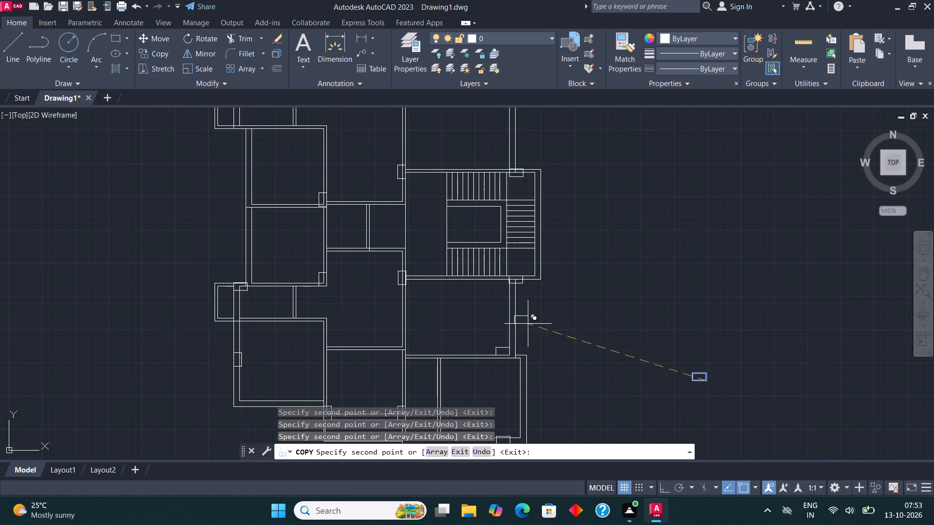
scroll(523, 246, "down", 1)
middle_click_drag(503, 255, 512, 260)
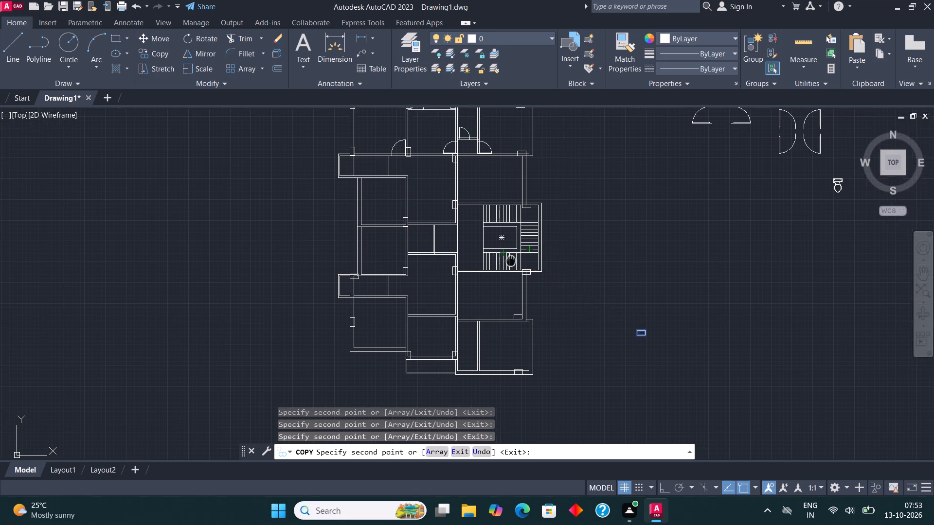
middle_click_drag(512, 260, 543, 279)
scroll(543, 279, "up", 1)
key("Escape")
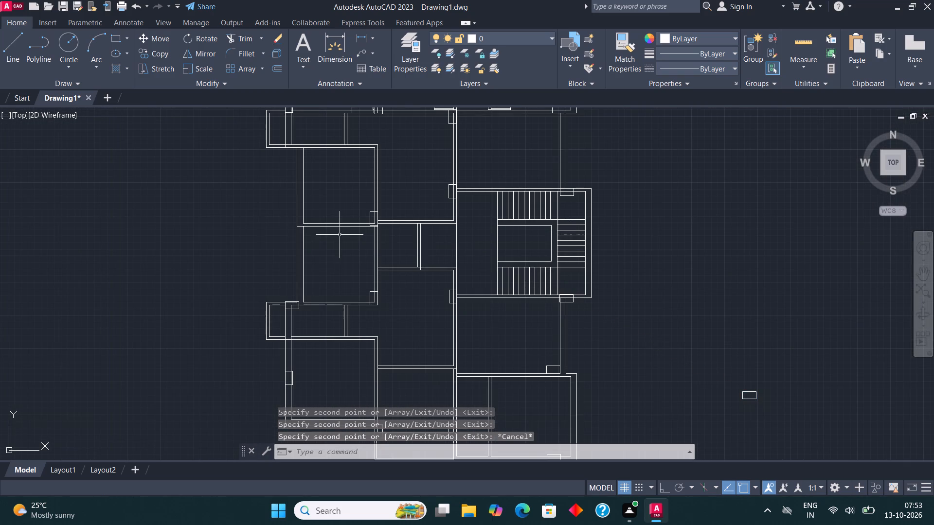
Draw a vertical line joining the outer west corners of the upper and lower narrow west rooms.
middle_click_drag(344, 232, 411, 250)
scroll(411, 250, "up", 1)
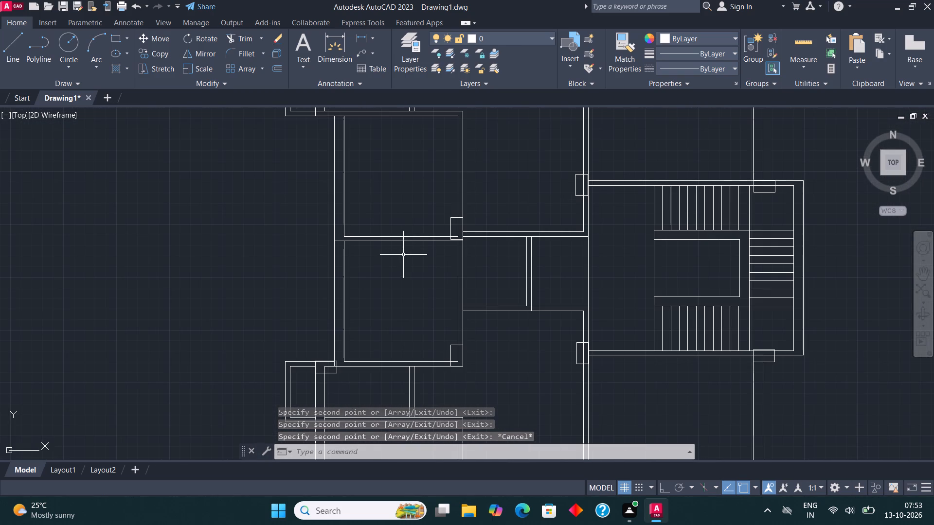
scroll(401, 254, "up", 1)
scroll(355, 233, "down", 1)
left_click(5, 52)
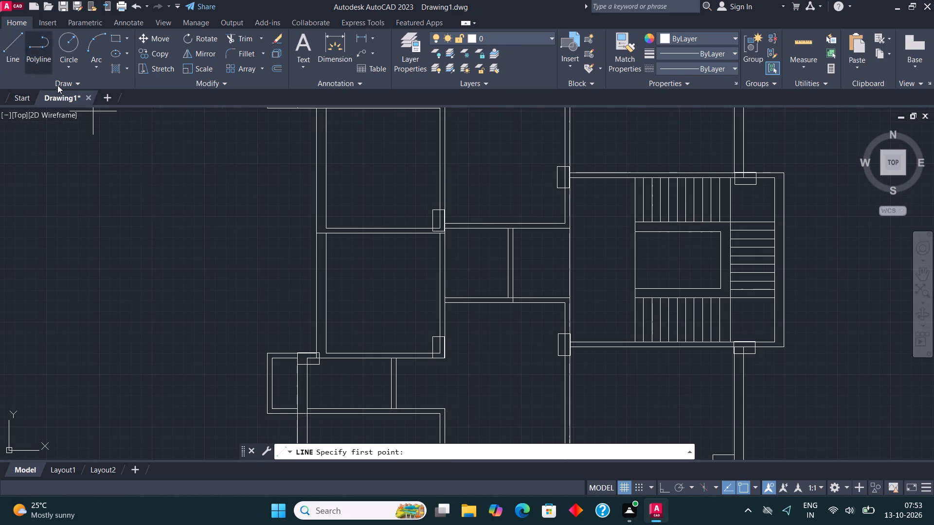
left_click(268, 349)
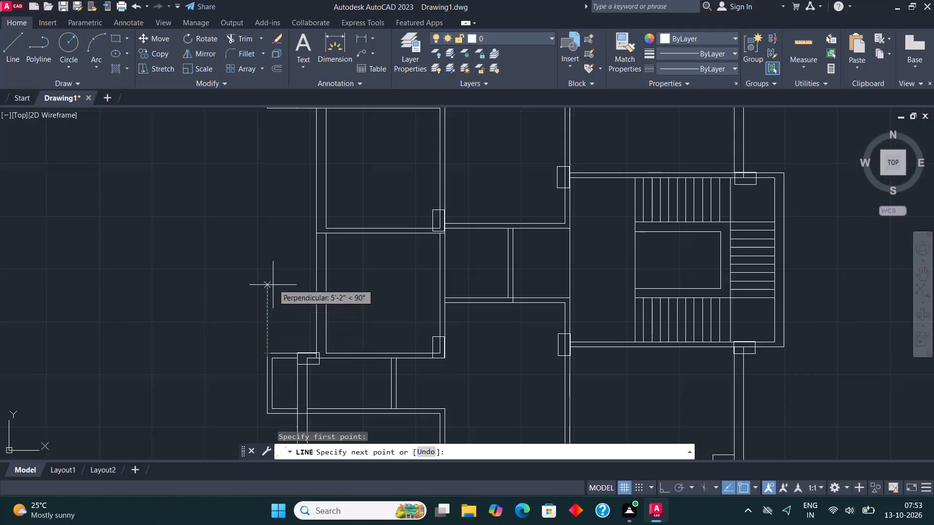
scroll(273, 284, "down", 1)
left_click(269, 178)
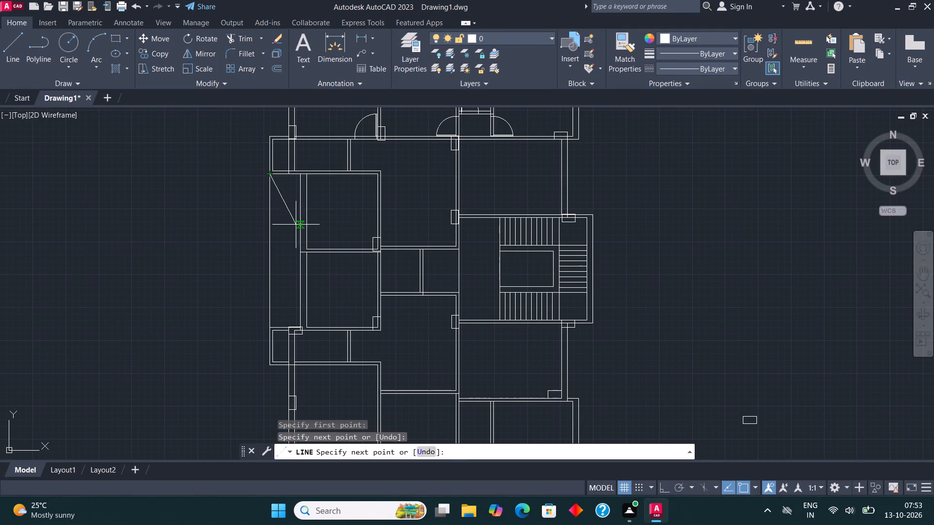
key("Escape")
Copy the new vertical west line 2" inward to form a thin wall.
middle_click_drag(289, 273, 332, 283)
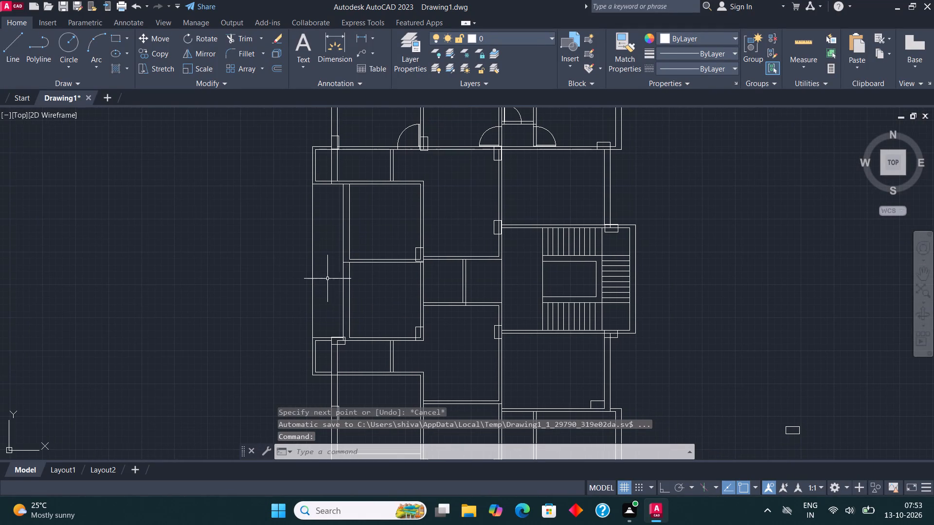
left_click(319, 263)
left_click(305, 248)
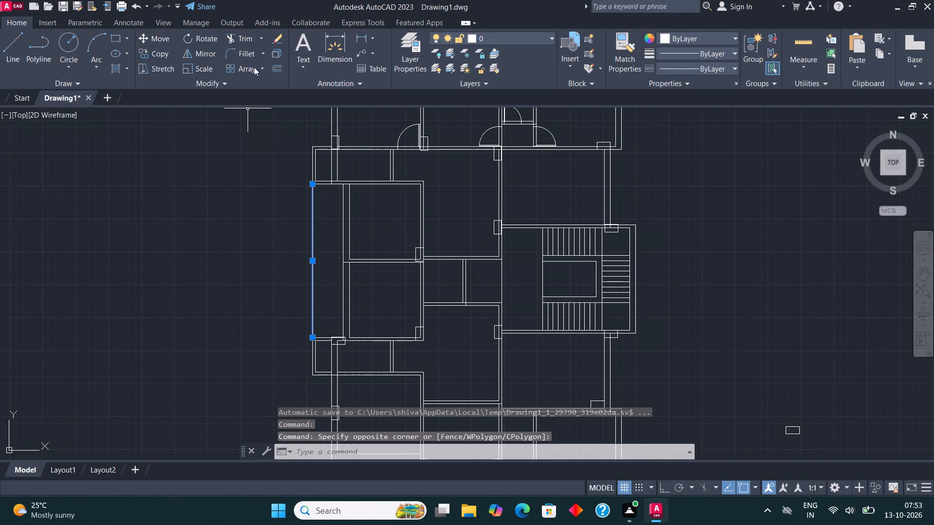
left_click(155, 51)
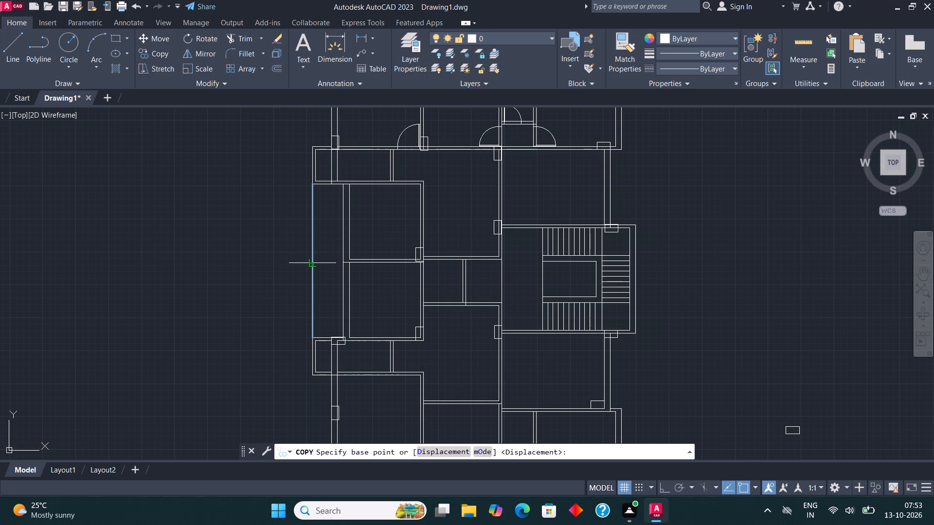
left_click(314, 261)
type("2\"")
key("Return")
key("Escape")
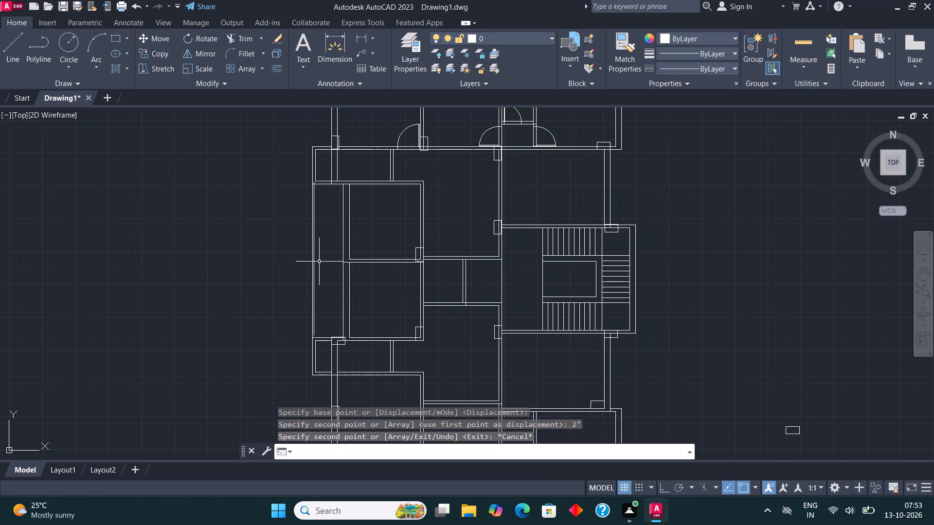
Extend both lines of the partition between the two stacked west rooms westward to the new thin wall, using two lines.
left_click(8, 47)
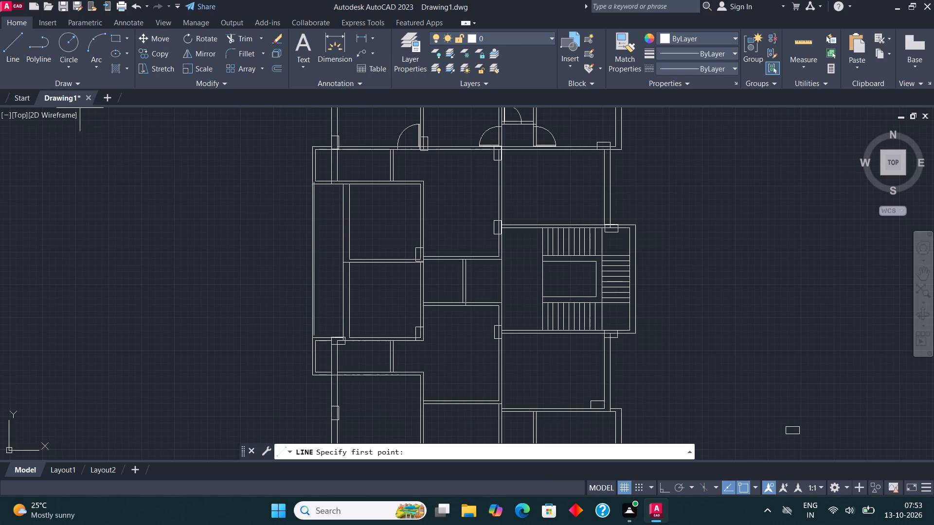
scroll(292, 242, "up", 2)
left_click(416, 294)
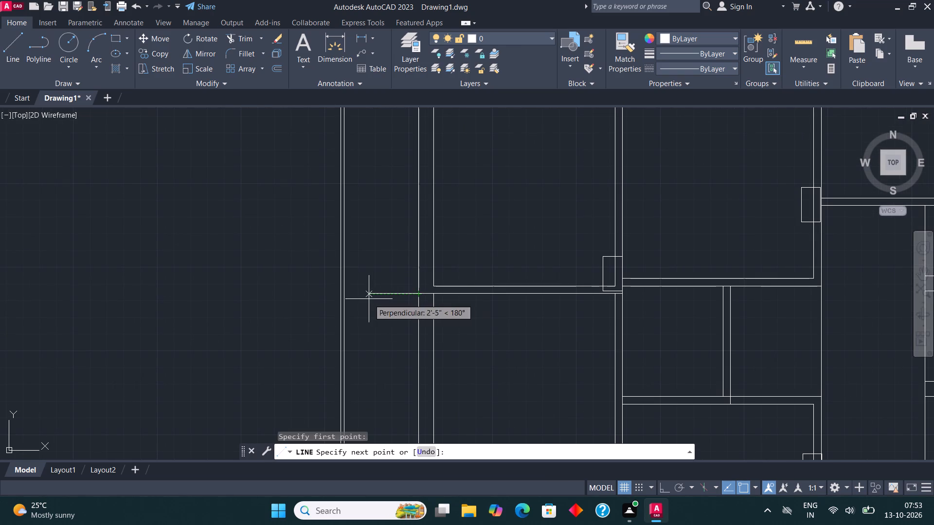
scroll(345, 295, "up", 2)
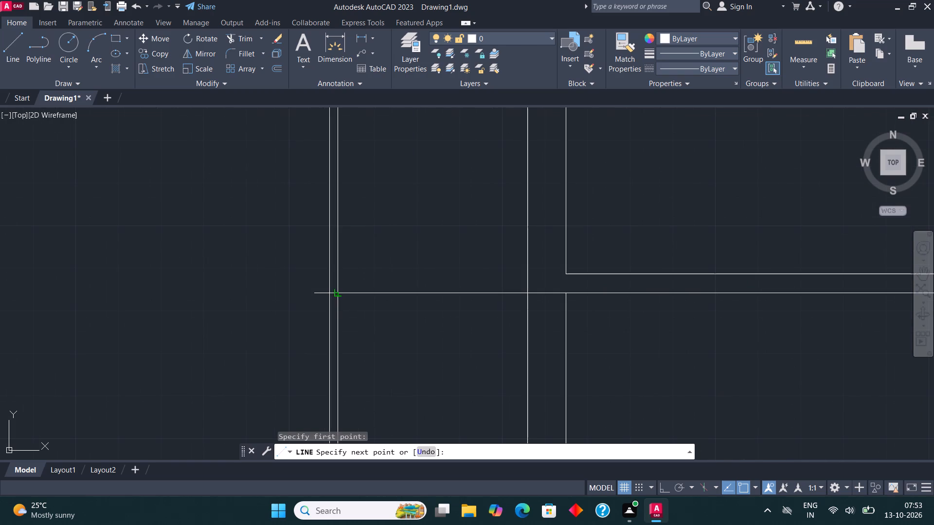
left_click(337, 296)
key("Escape")
left_click(4, 41)
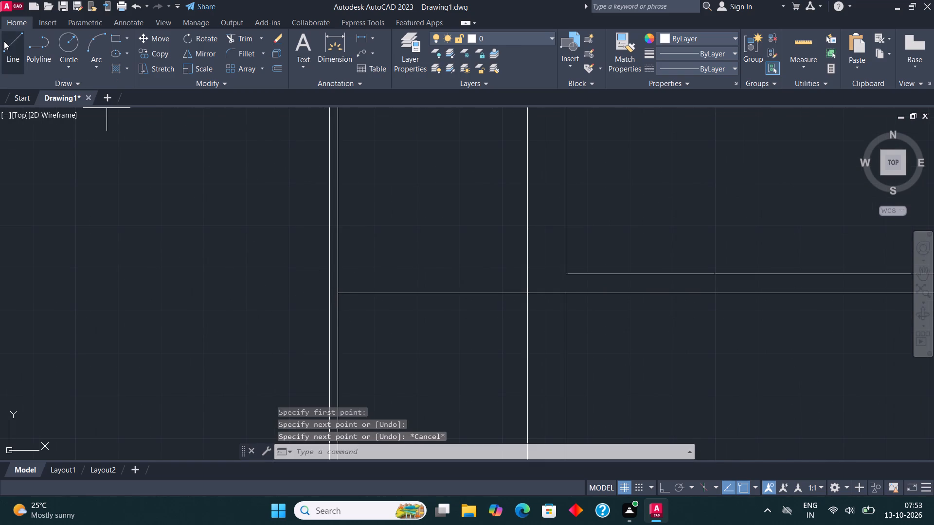
left_click(564, 272)
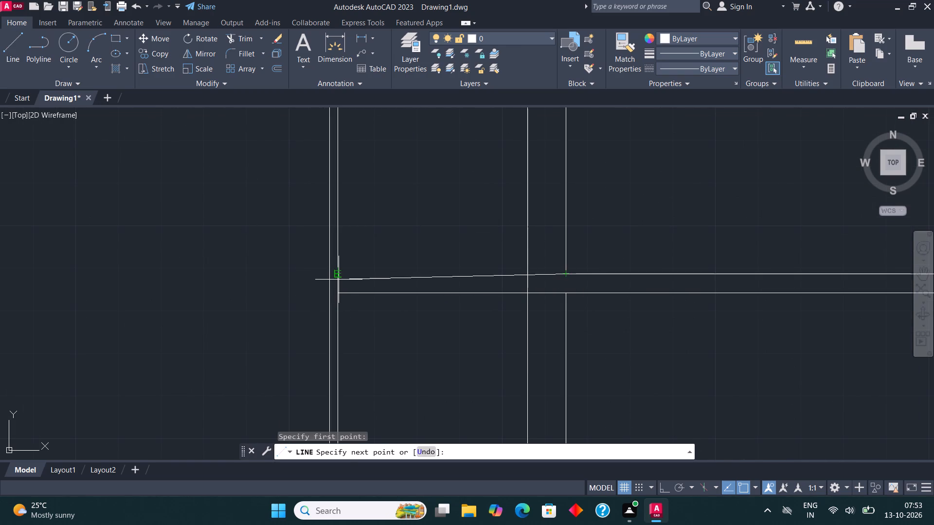
key("F8")
left_click(339, 275)
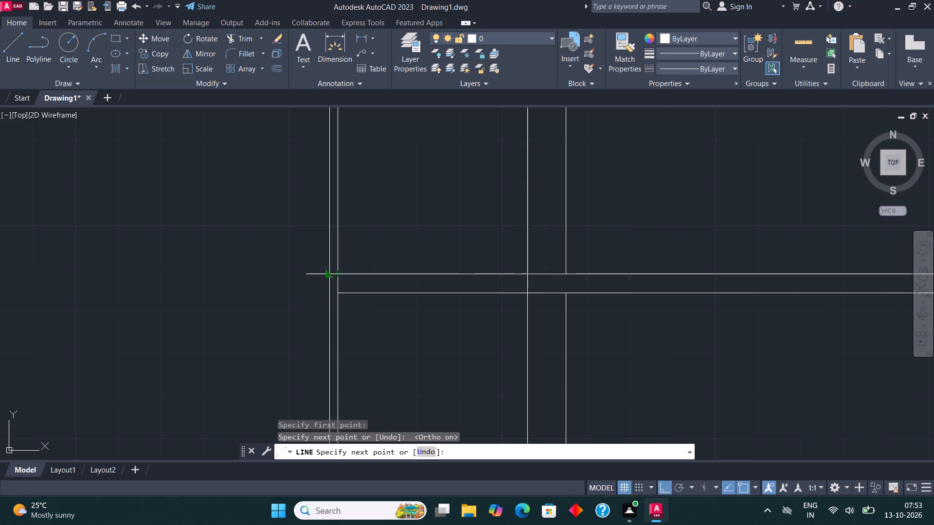
scroll(292, 298, "down", 4)
key("Escape")
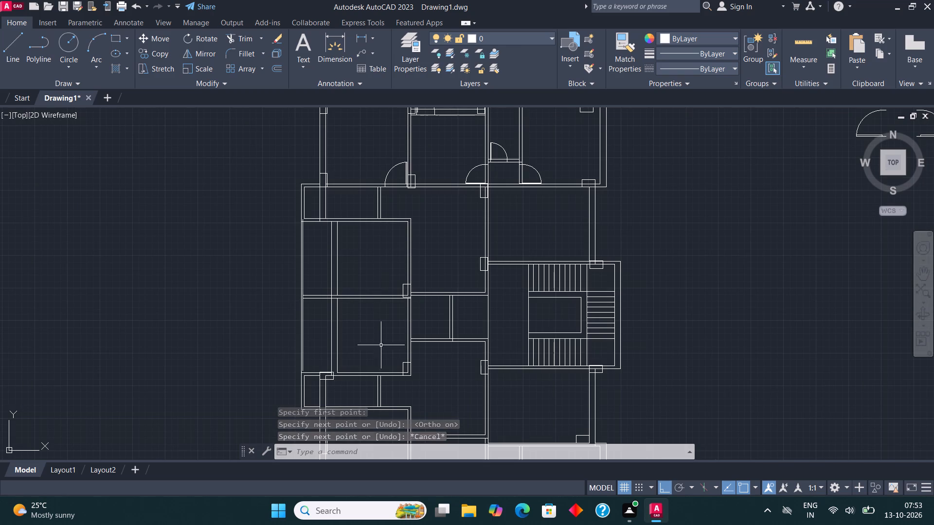
Copy the horizontal column from the lower narrow west room's north wall onto the extended partition, between the thin wall and the stacked rooms.
left_click(334, 378)
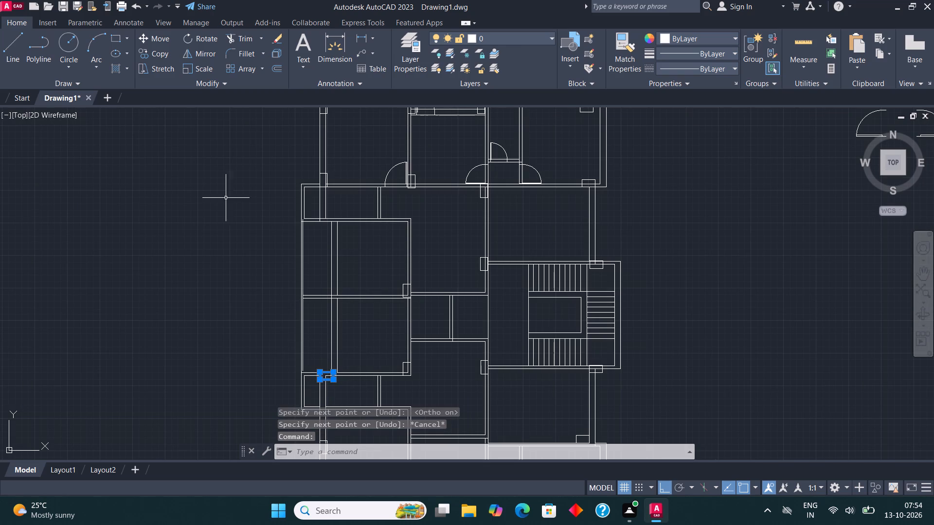
left_click(165, 51)
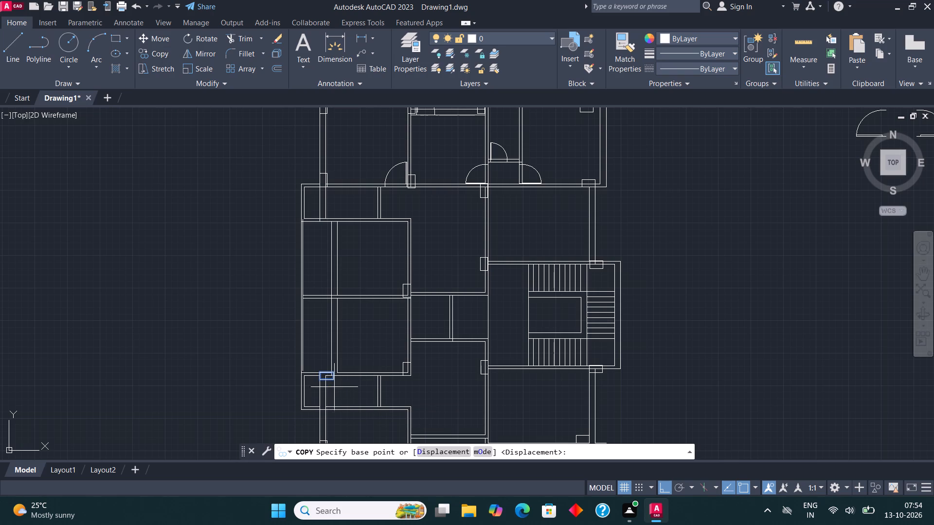
left_click(334, 385)
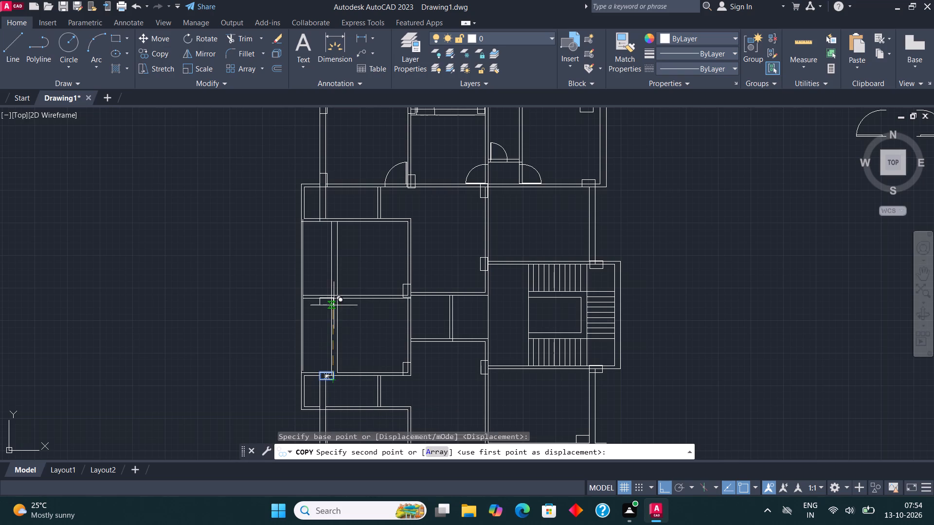
scroll(334, 304, "up", 5)
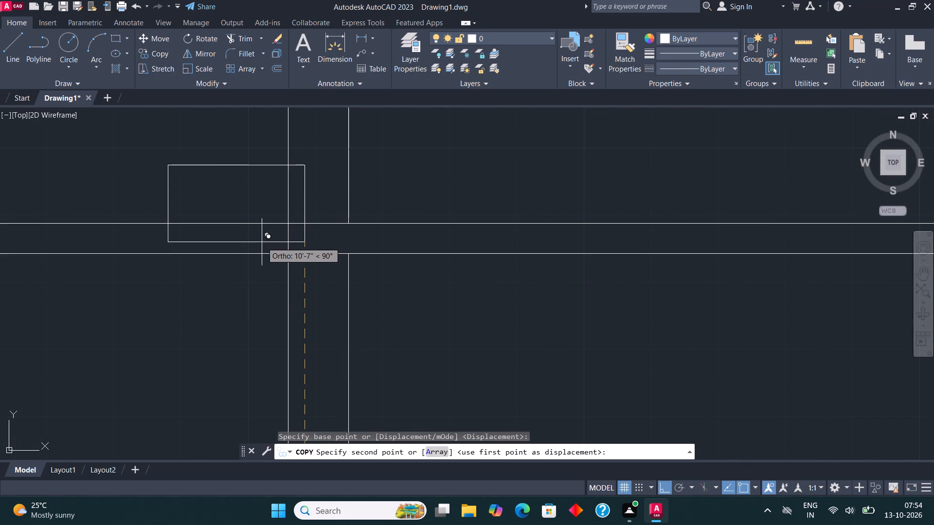
key("F8")
left_click(235, 251)
scroll(337, 370, "down", 5)
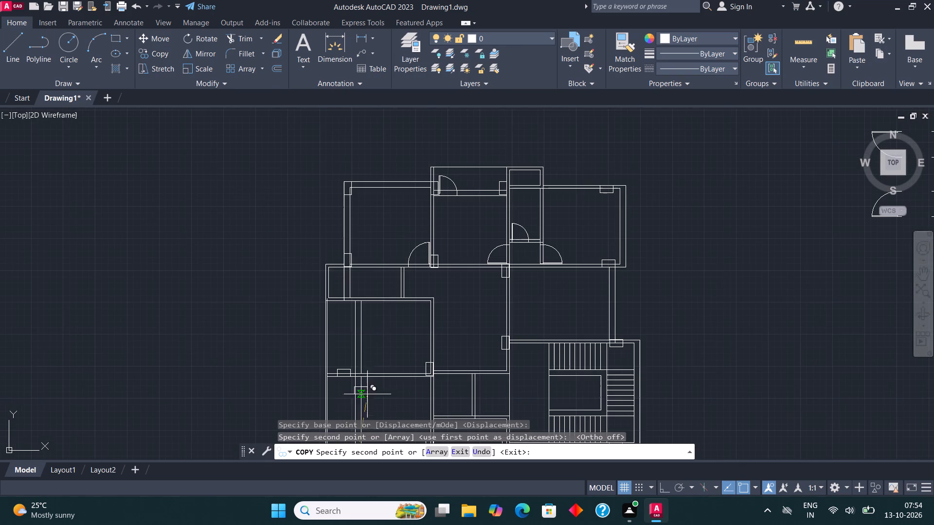
key("Escape")
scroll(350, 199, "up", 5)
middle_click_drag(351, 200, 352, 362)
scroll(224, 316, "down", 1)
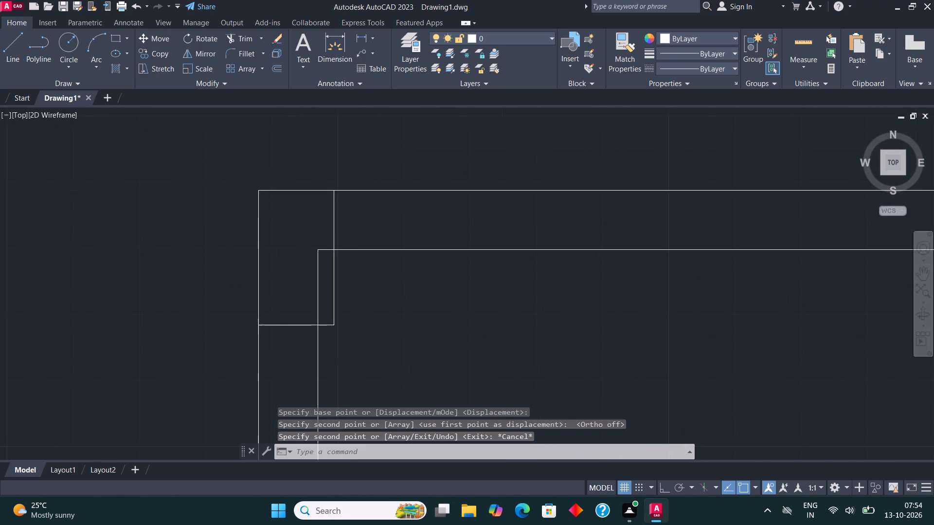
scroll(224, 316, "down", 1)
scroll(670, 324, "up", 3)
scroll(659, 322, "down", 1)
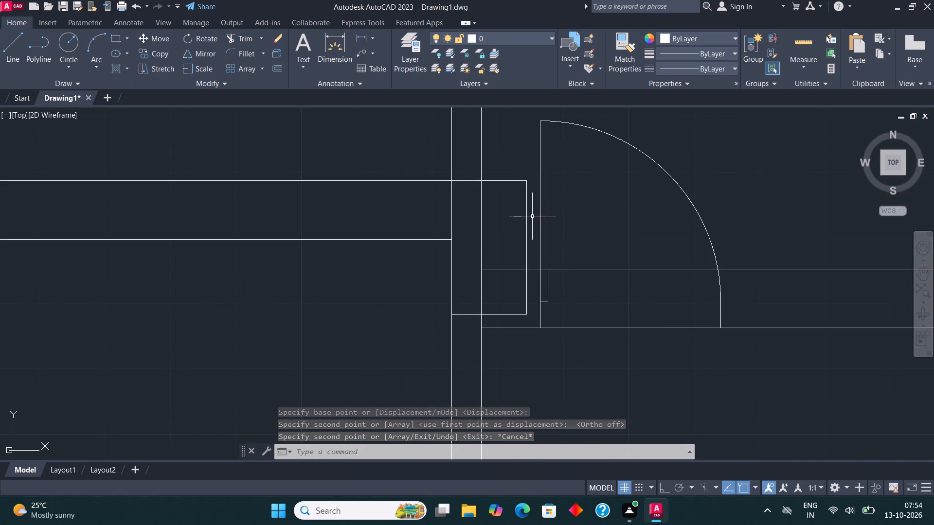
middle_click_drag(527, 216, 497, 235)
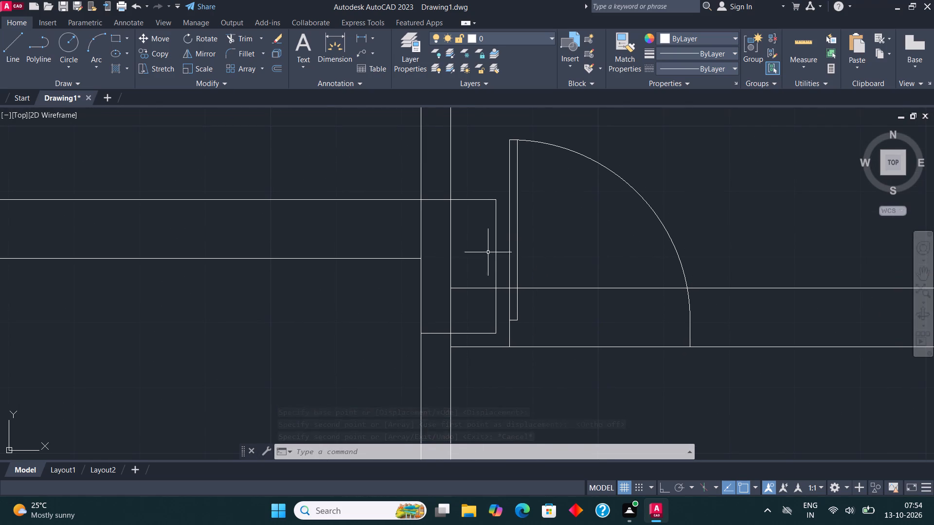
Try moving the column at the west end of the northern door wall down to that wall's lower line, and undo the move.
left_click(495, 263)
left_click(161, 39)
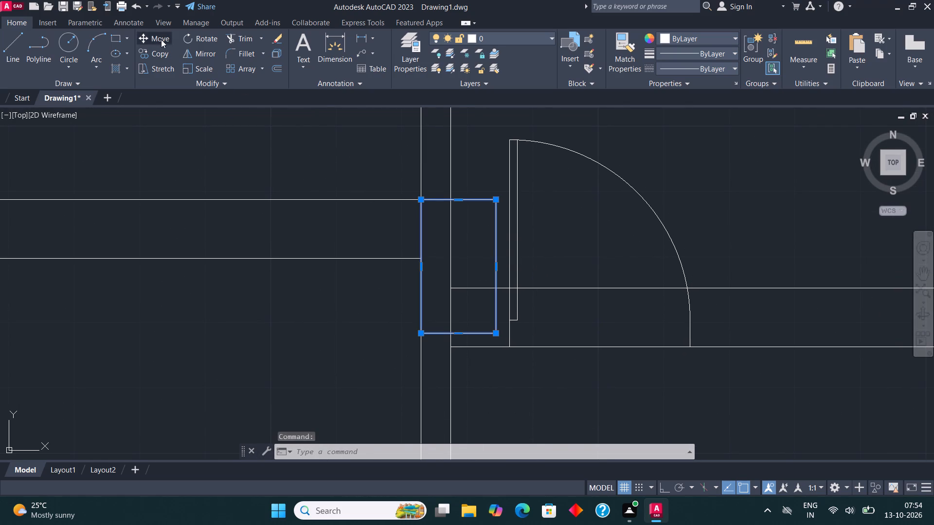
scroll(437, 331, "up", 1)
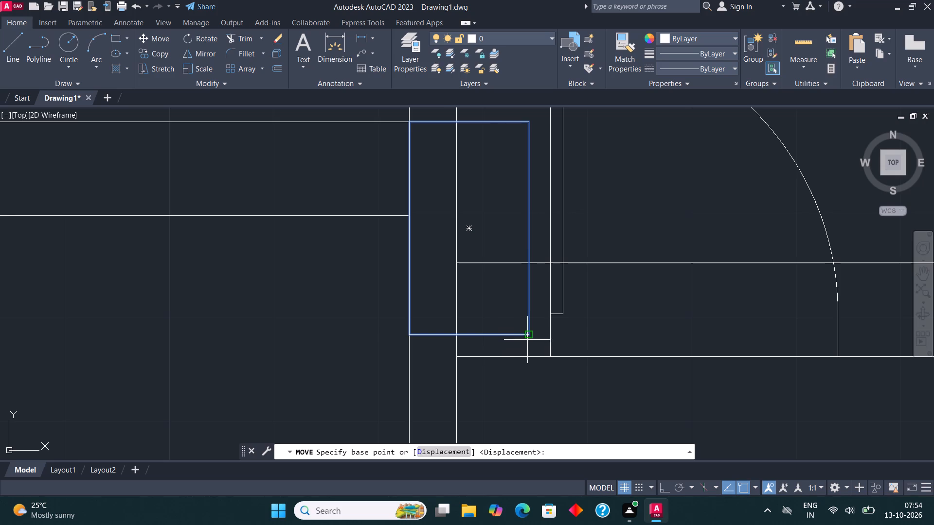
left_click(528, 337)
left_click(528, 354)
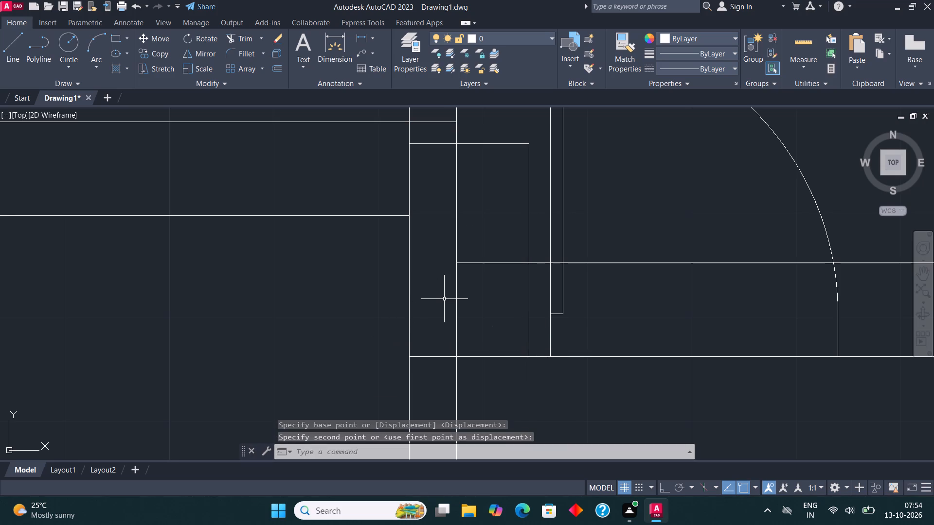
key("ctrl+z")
Move the column at the east end of the northern door wall down so its lower corner meets the wall's lower line.
scroll(443, 314, "down", 2)
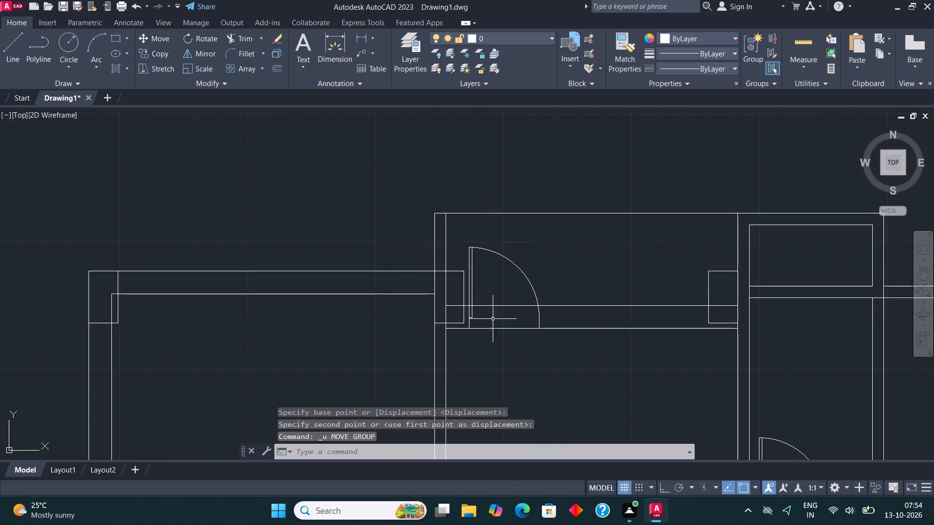
middle_click_drag(590, 317, 555, 301)
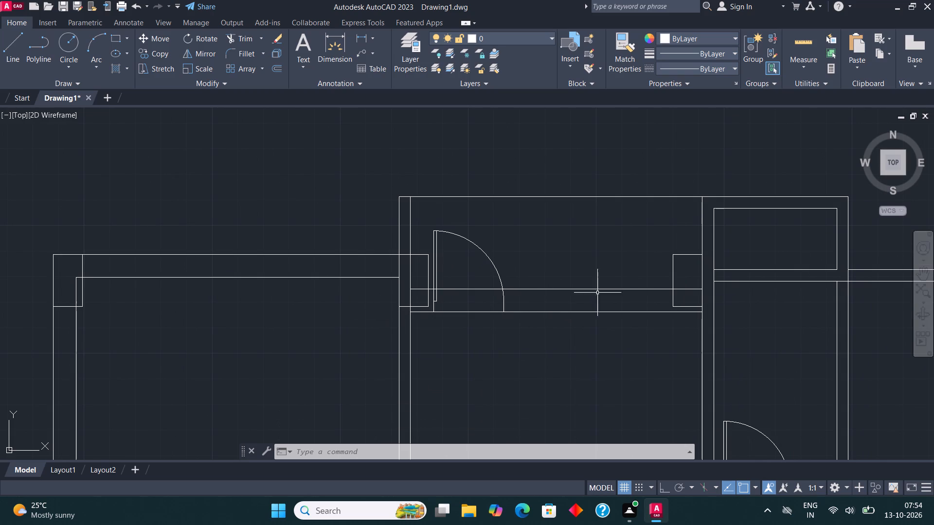
scroll(707, 278, "up", 2)
middle_click_drag(666, 267, 507, 239)
left_click(458, 291)
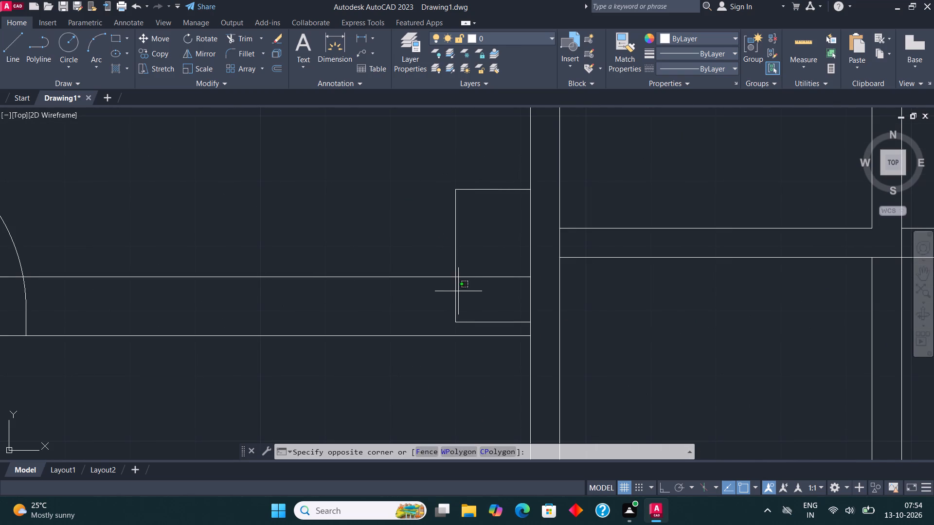
left_click(436, 294)
left_click(163, 39)
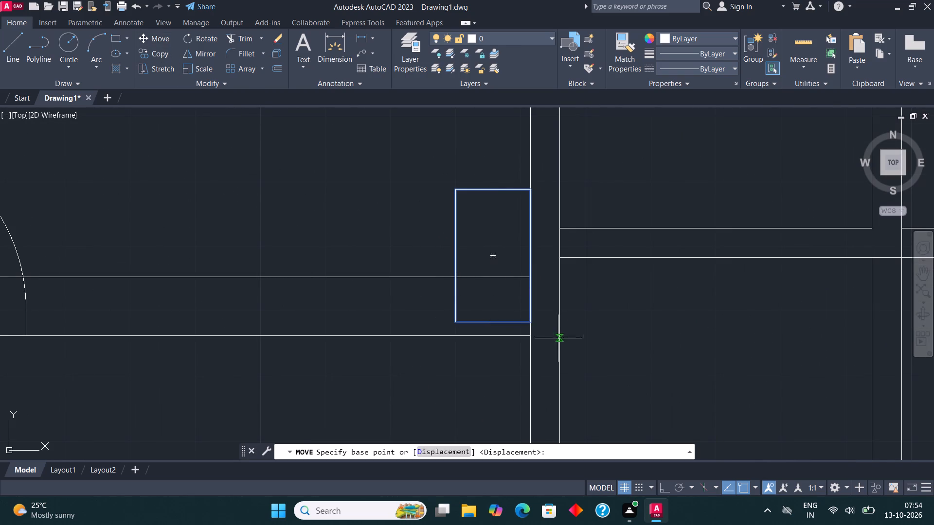
left_click(528, 325)
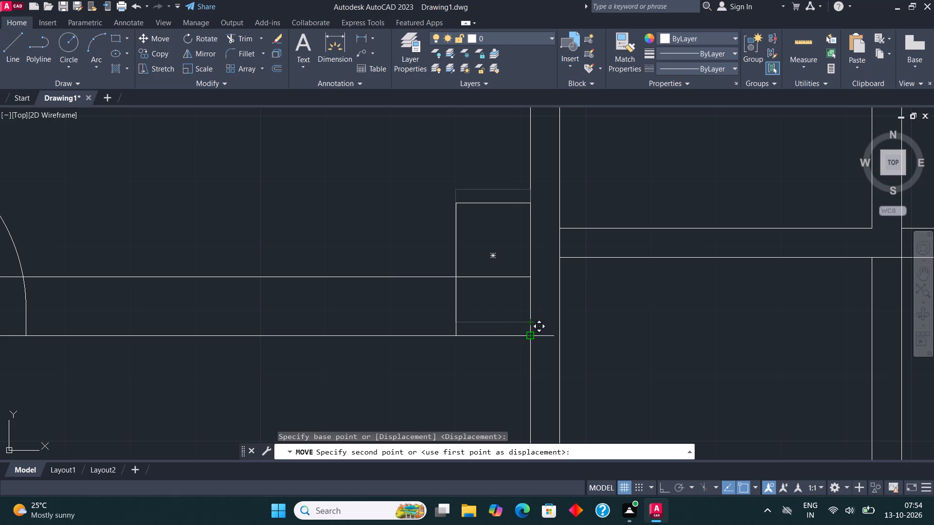
left_click(530, 336)
Move the column on the northeast room's north wall up until its top edge is flush with the outer wall line.
scroll(436, 354, "down", 4)
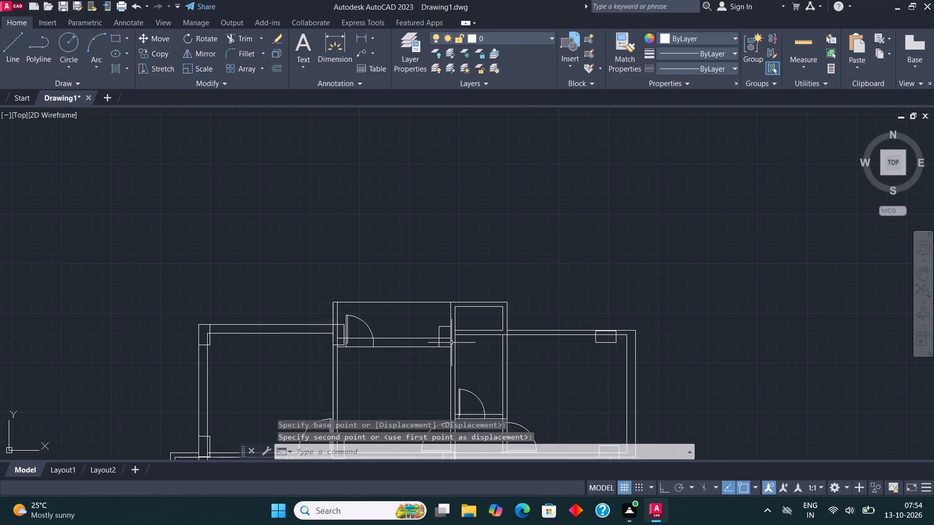
scroll(620, 345, "up", 3)
left_click(607, 343)
left_click(579, 333)
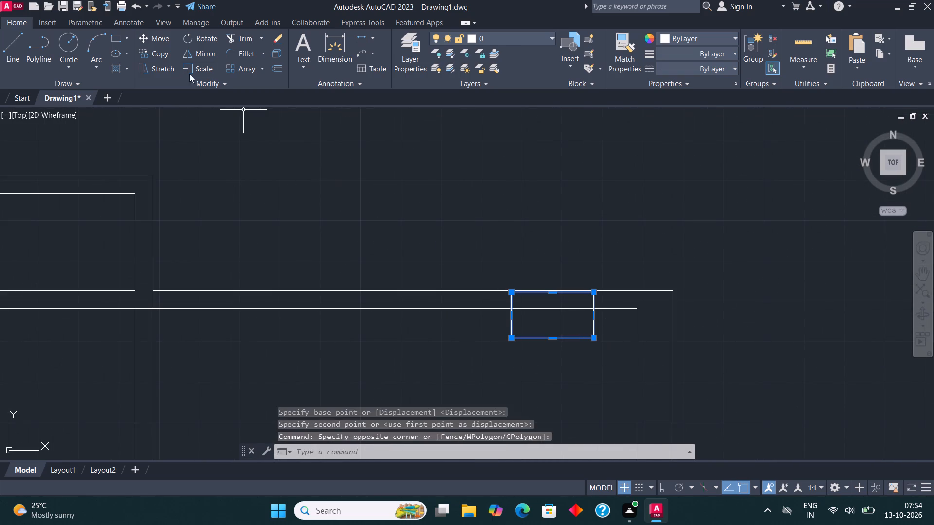
left_click(162, 37)
scroll(522, 285, "up", 2)
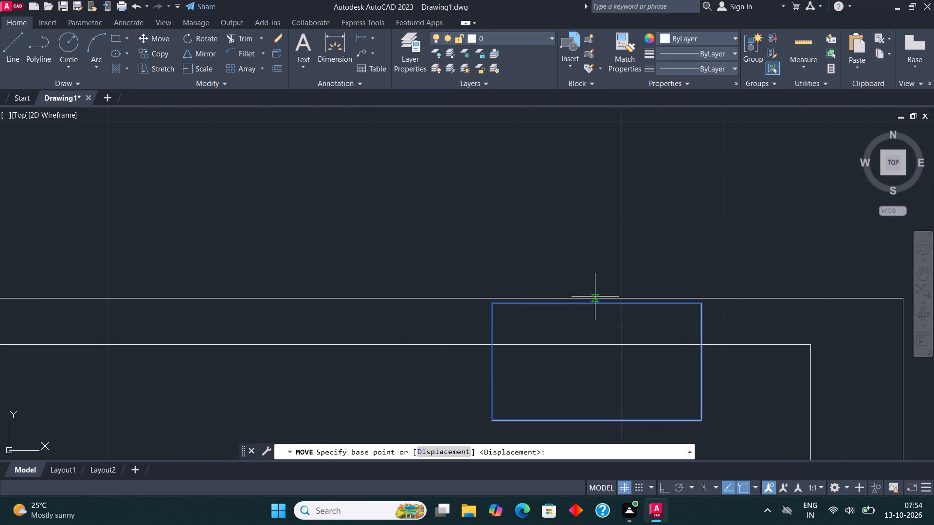
scroll(595, 297, "up", 3)
left_click(561, 327)
left_click(560, 309)
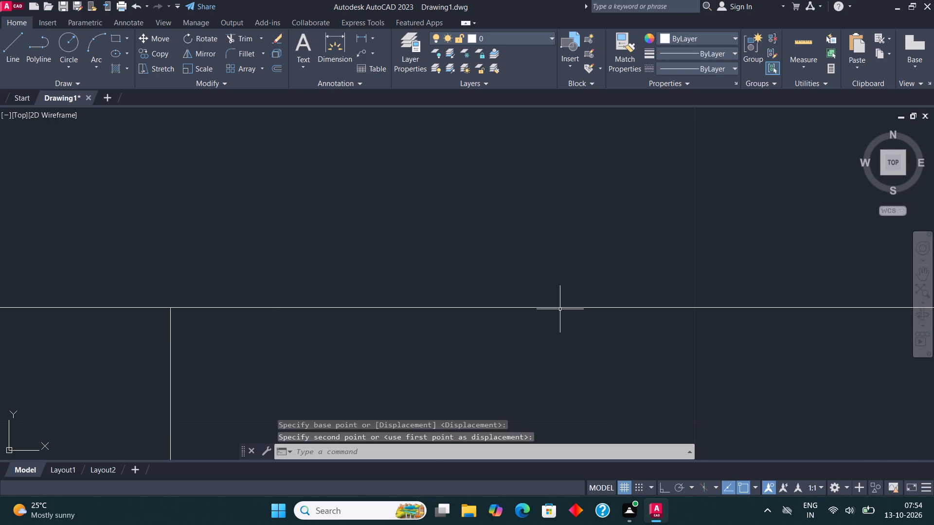
Move the vertical column below the central wall junction east until its side is flush with the vertical wall's east face.
scroll(535, 203, "down", 7)
scroll(549, 399, "up", 5)
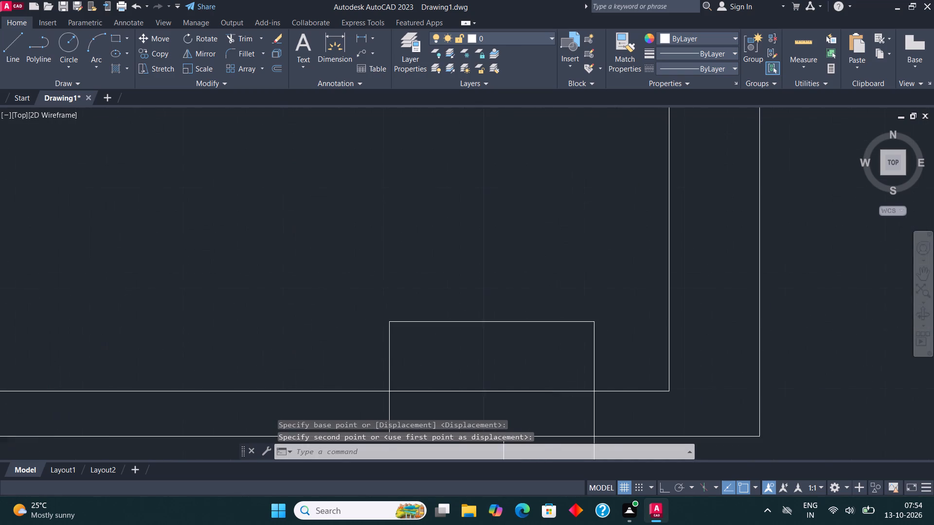
scroll(593, 196, "down", 3)
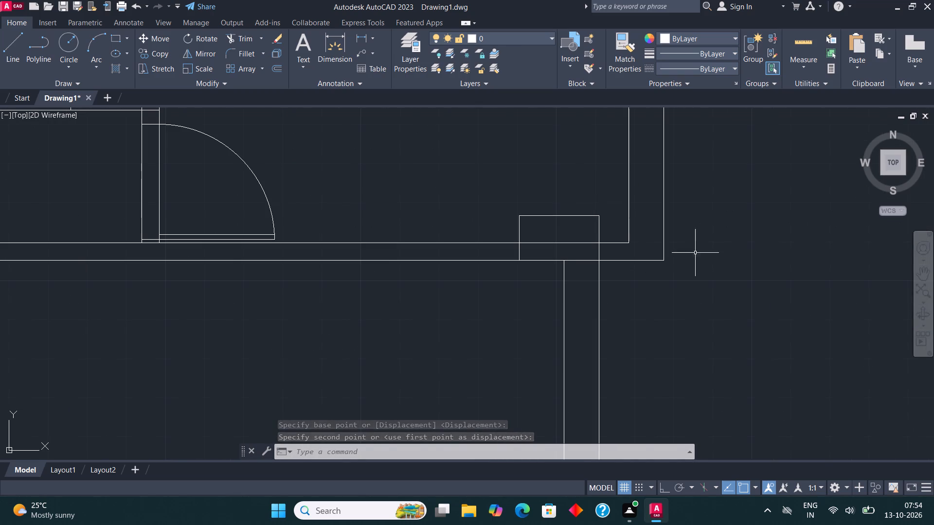
scroll(696, 255, "down", 3)
scroll(514, 260, "up", 5)
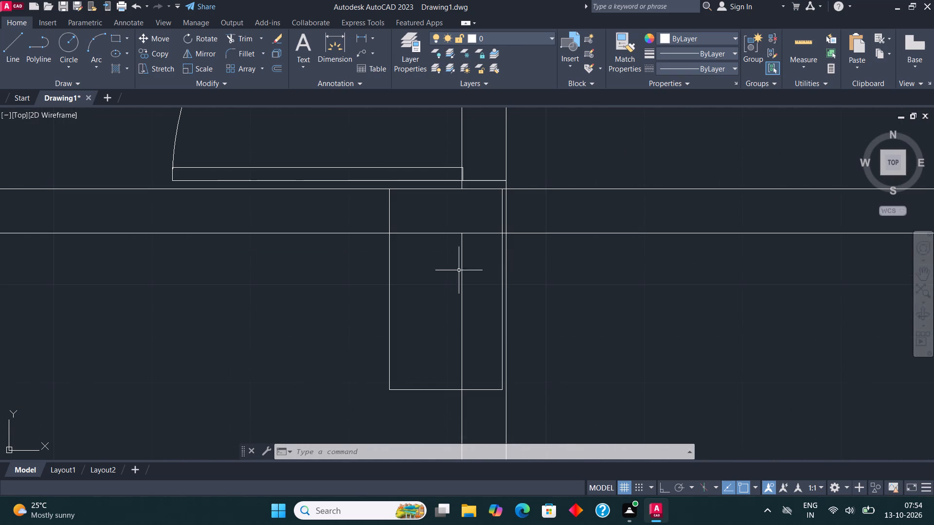
left_click(408, 294)
left_click(339, 294)
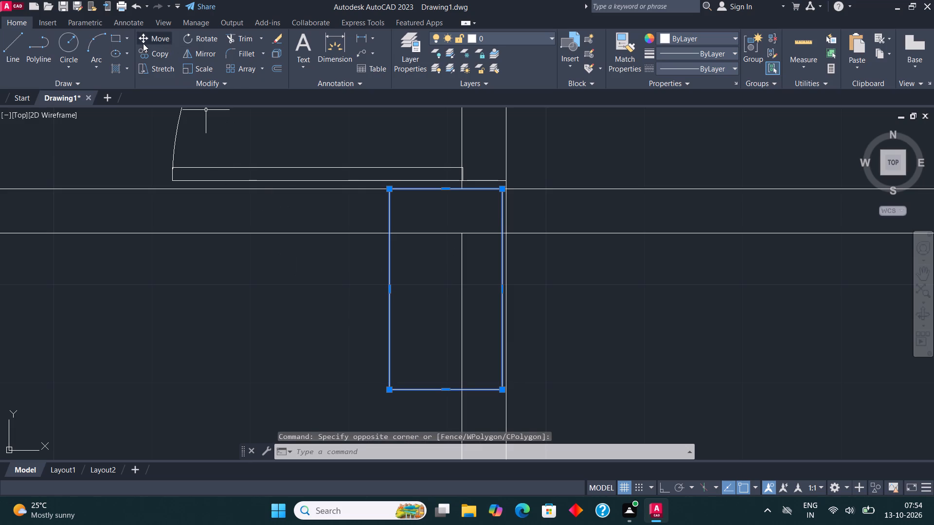
left_click(161, 38)
scroll(488, 179, "up", 2)
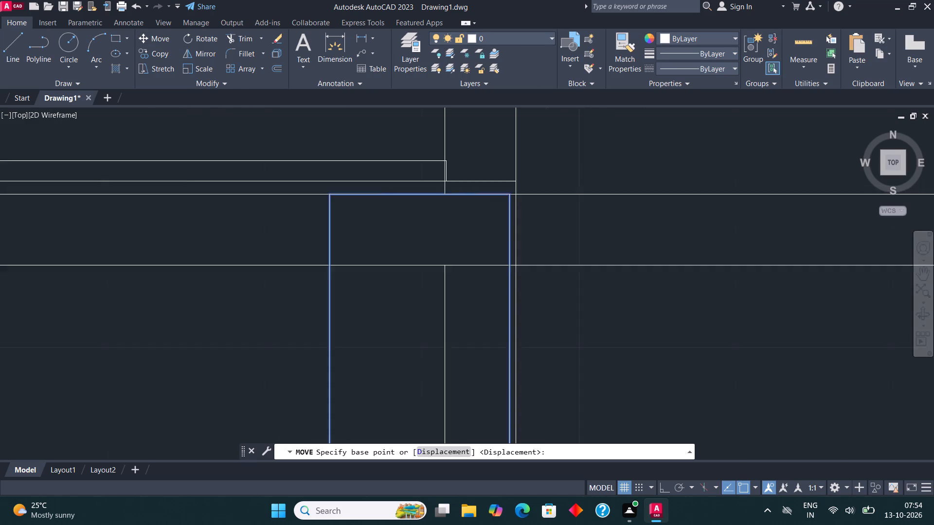
left_click(524, 204)
left_click(533, 204)
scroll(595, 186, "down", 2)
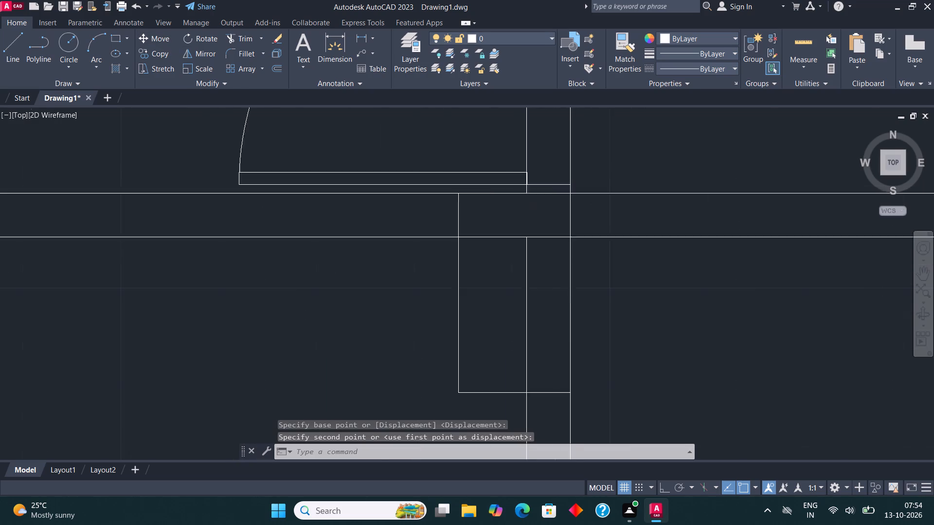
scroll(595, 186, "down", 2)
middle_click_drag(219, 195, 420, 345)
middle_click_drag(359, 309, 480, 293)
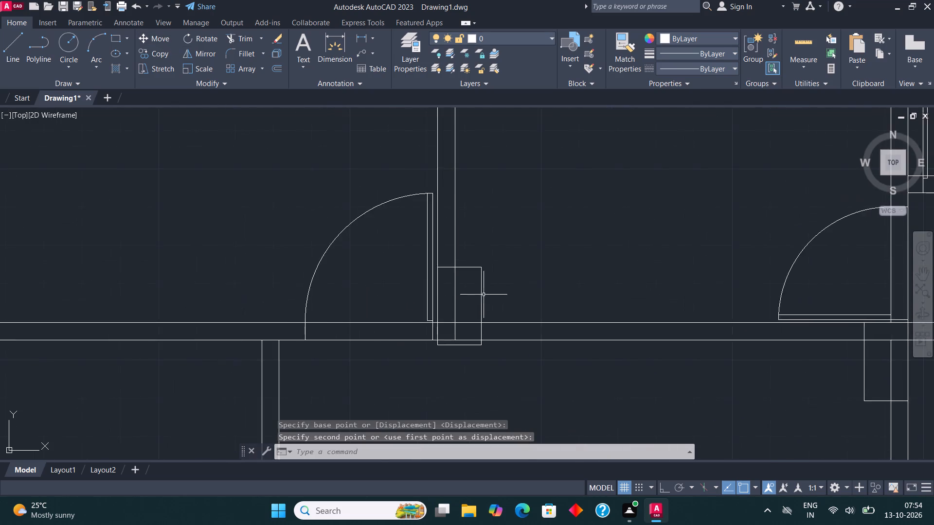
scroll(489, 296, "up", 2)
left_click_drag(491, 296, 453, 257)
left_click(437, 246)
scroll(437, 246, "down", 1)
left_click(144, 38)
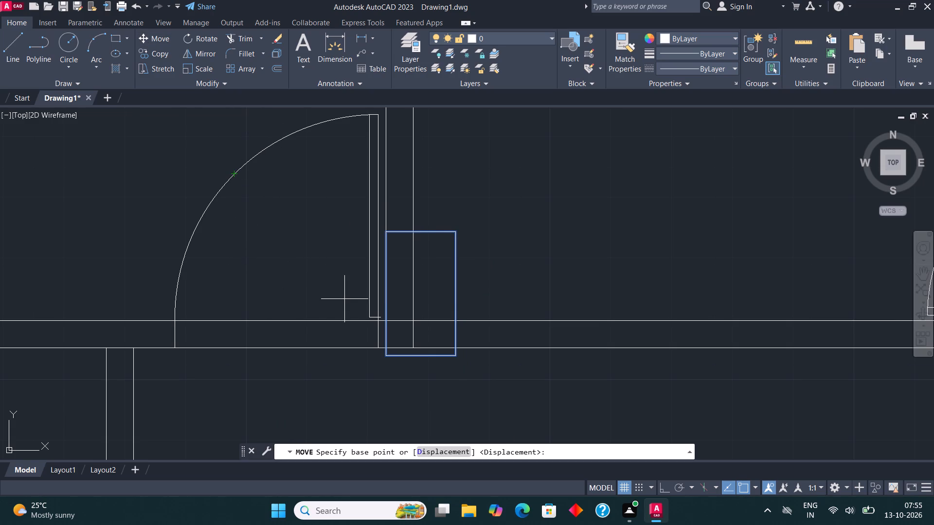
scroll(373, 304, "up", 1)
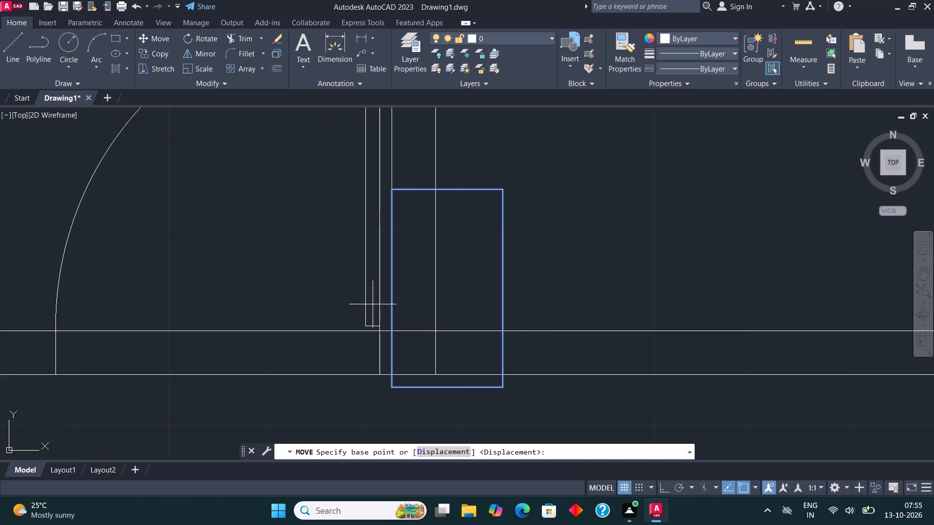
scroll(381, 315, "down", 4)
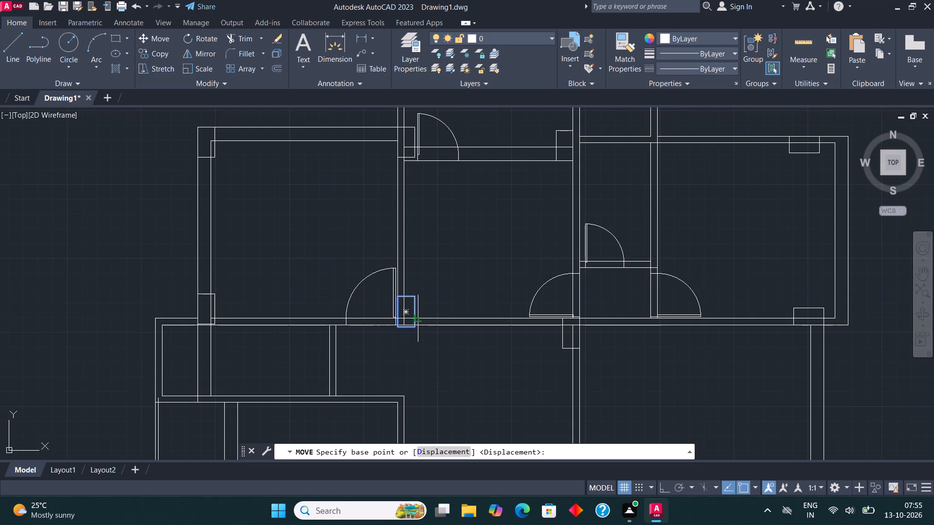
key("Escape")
Move the column at the upper west room's southwest corner down to meet the lower line of the horizontal wall.
middle_click_drag(190, 326, 239, 319)
scroll(239, 319, "up", 3)
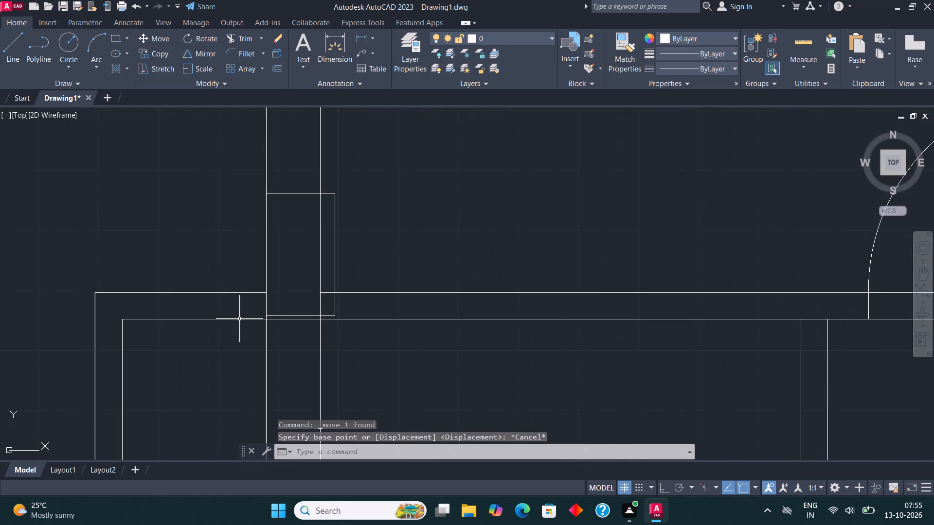
left_click(333, 262)
left_click(330, 194)
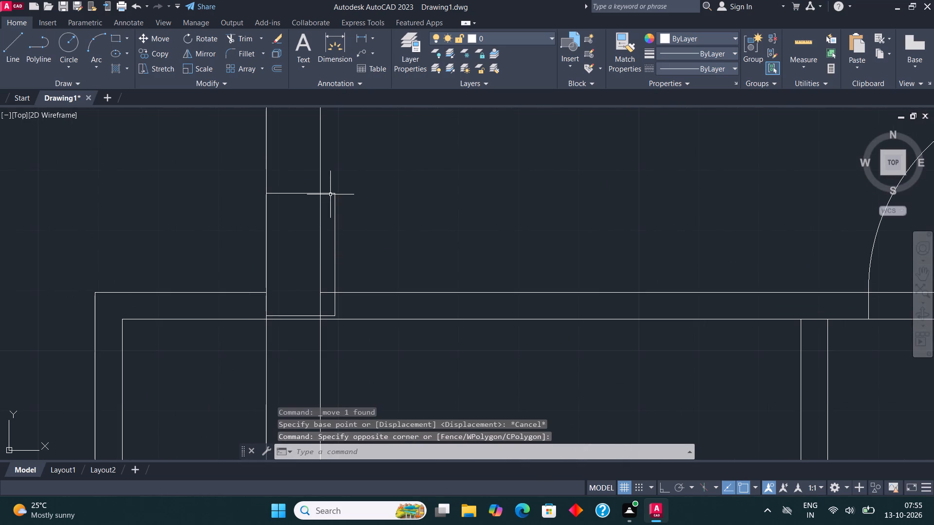
left_click(330, 195)
left_click(157, 38)
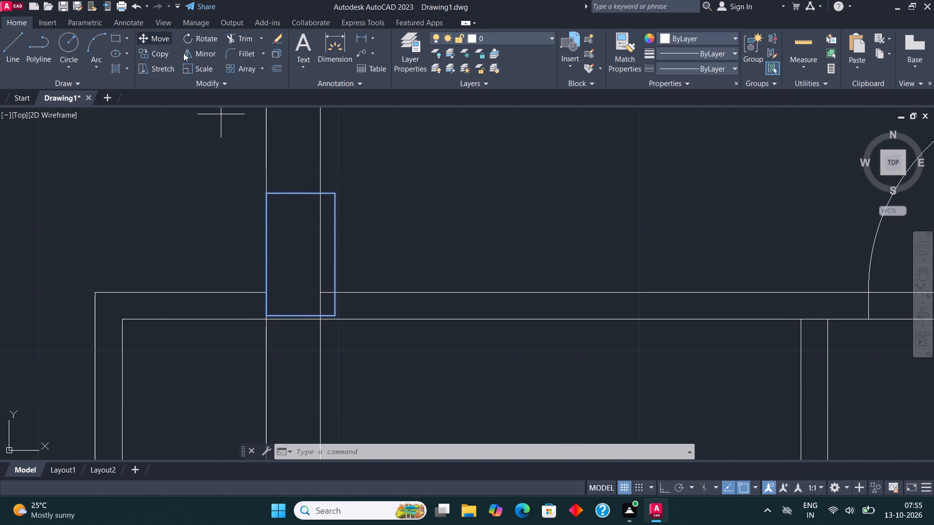
scroll(252, 321, "up", 3)
left_click(298, 305)
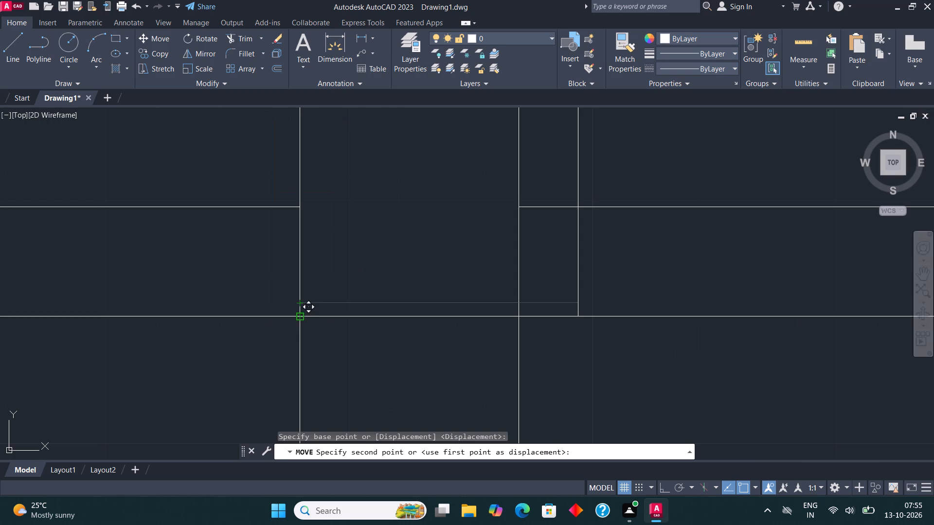
left_click(297, 318)
Move the column at the east end of the partition between the two stacked west rooms down to the partition's lower line.
scroll(301, 281, "down", 7)
middle_click_drag(348, 306, 365, 166)
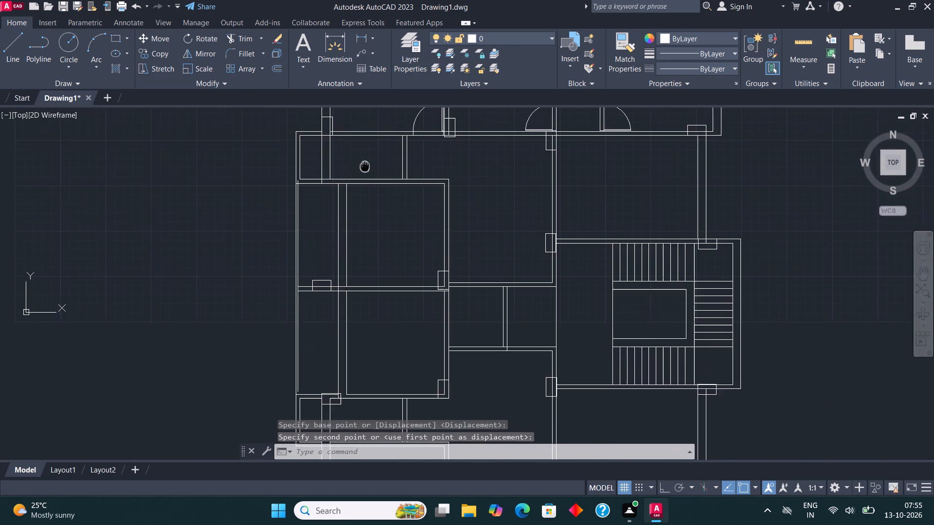
middle_click_drag(365, 166, 365, 165)
scroll(292, 290, "up", 3)
scroll(389, 271, "up", 3)
scroll(284, 284, "down", 2)
scroll(345, 302, "down", 2)
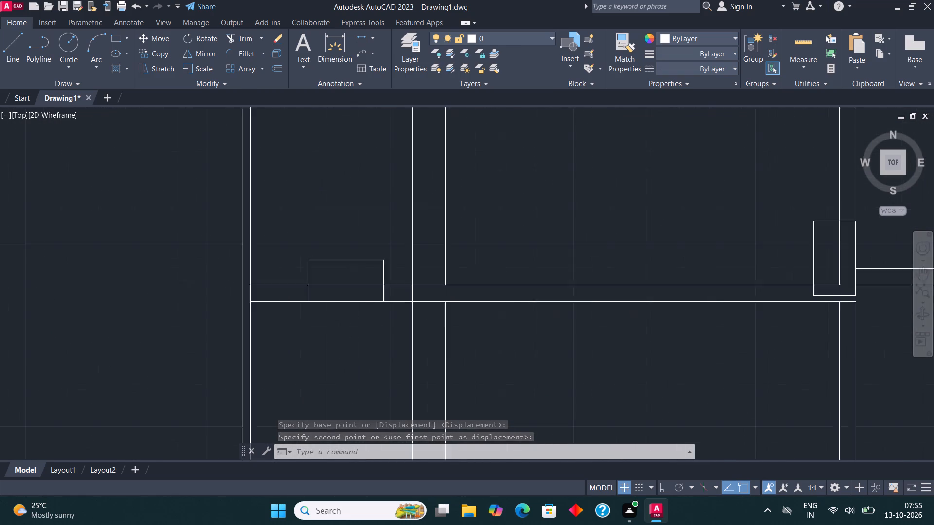
scroll(678, 305, "up", 3)
middle_click_drag(678, 305, 591, 361)
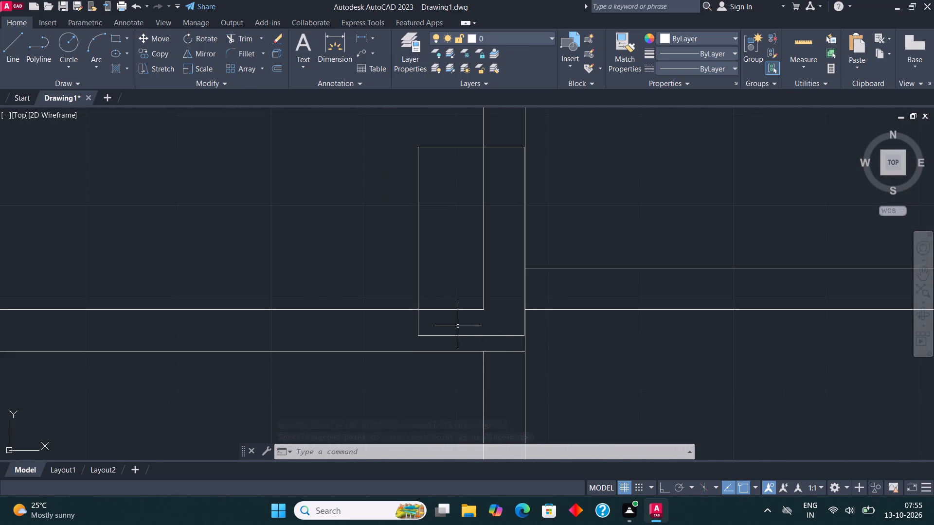
left_click_drag(424, 321, 369, 329)
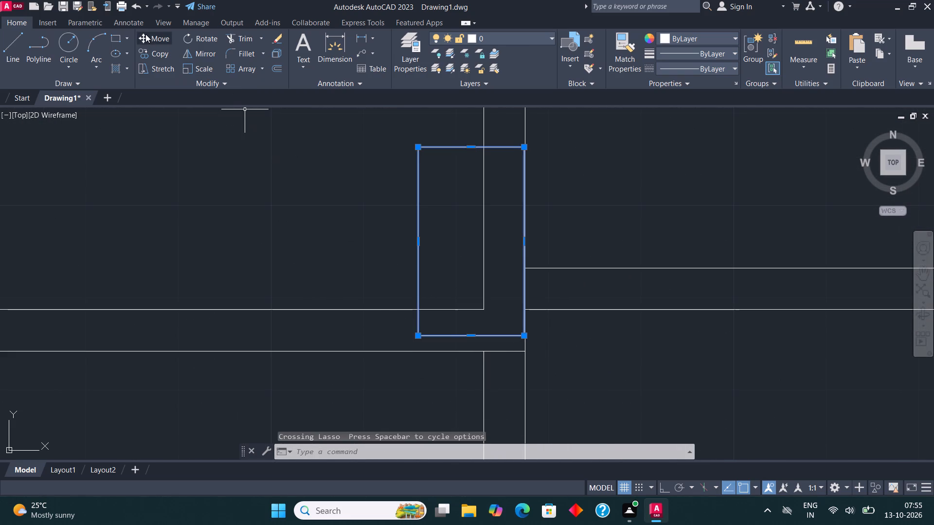
left_click(145, 34)
left_click(523, 335)
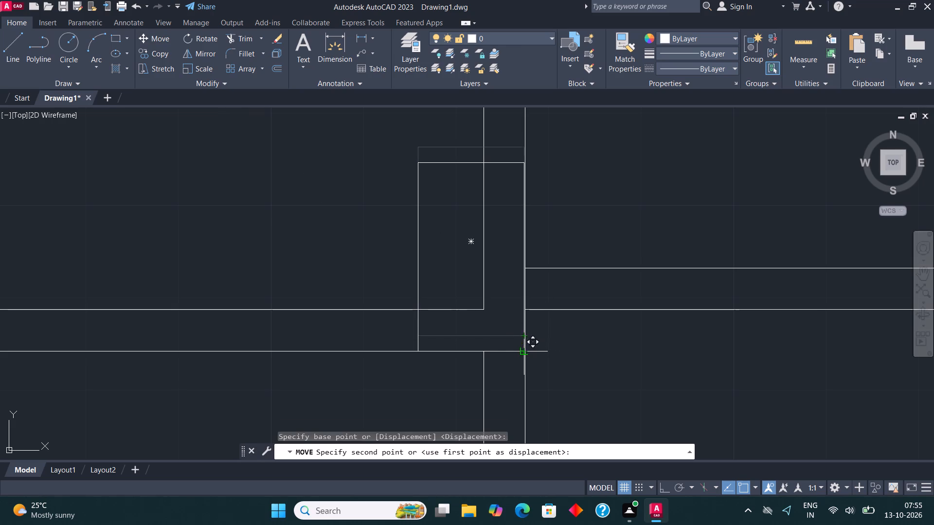
left_click(524, 350)
Move the column at the staircase's northwest corner east until its side is flush with the vertical wall's east face.
scroll(363, 327, "down", 4)
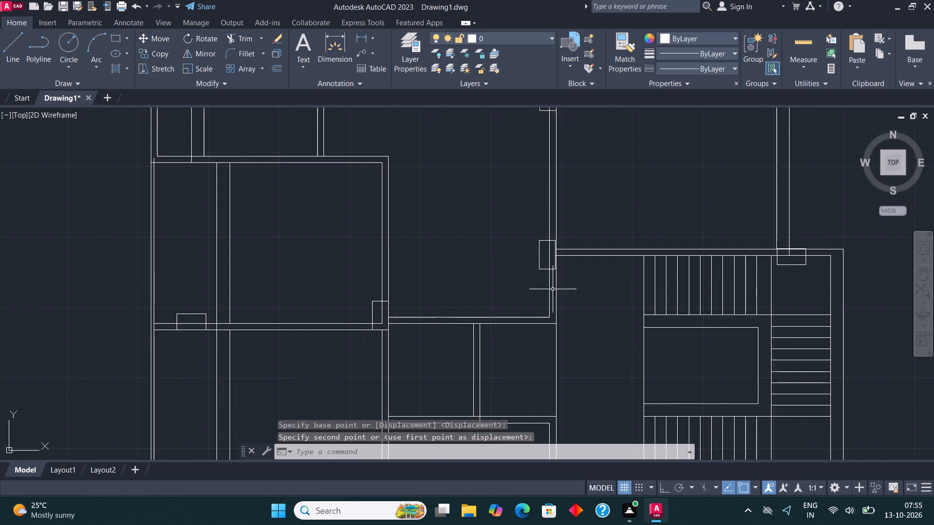
scroll(554, 269, "up", 3)
left_click_drag(541, 253, 541, 264)
left_click(541, 293)
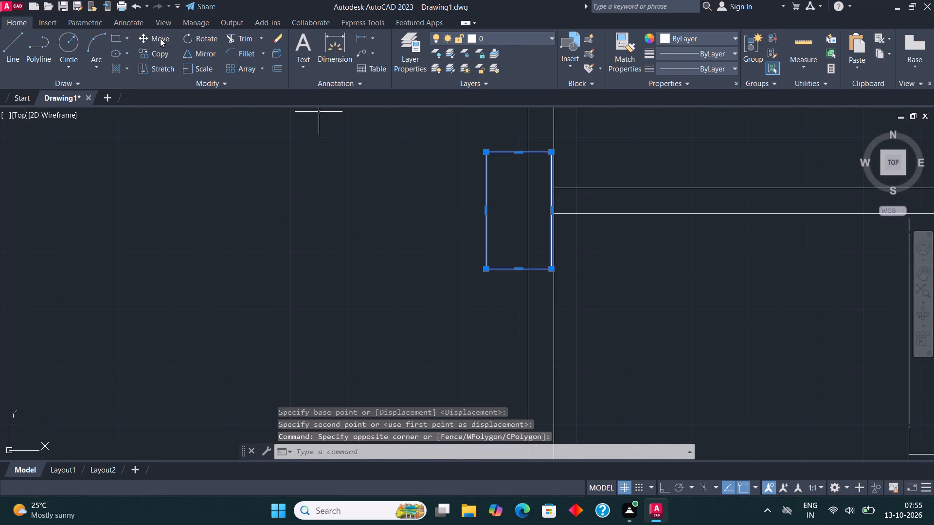
left_click(160, 38)
scroll(552, 263, "up", 4)
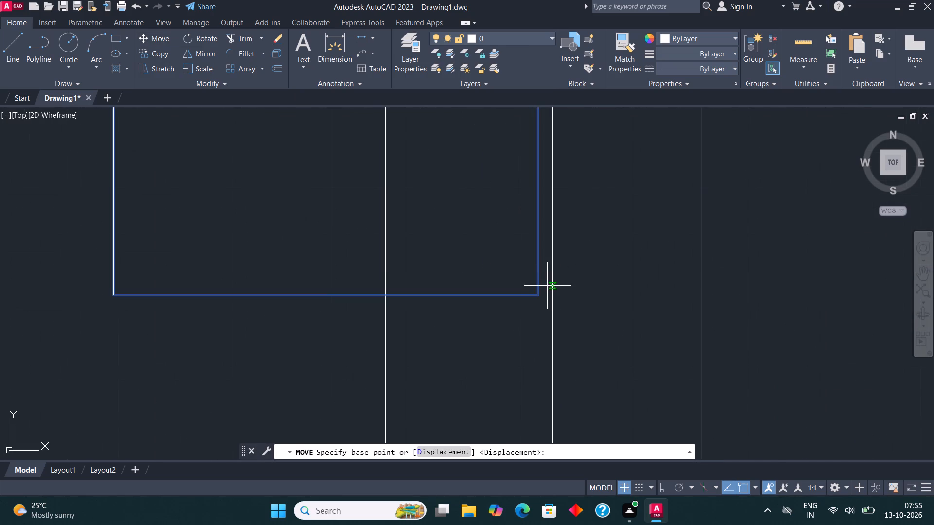
left_click(536, 298)
left_click(548, 298)
scroll(281, 301, "down", 4)
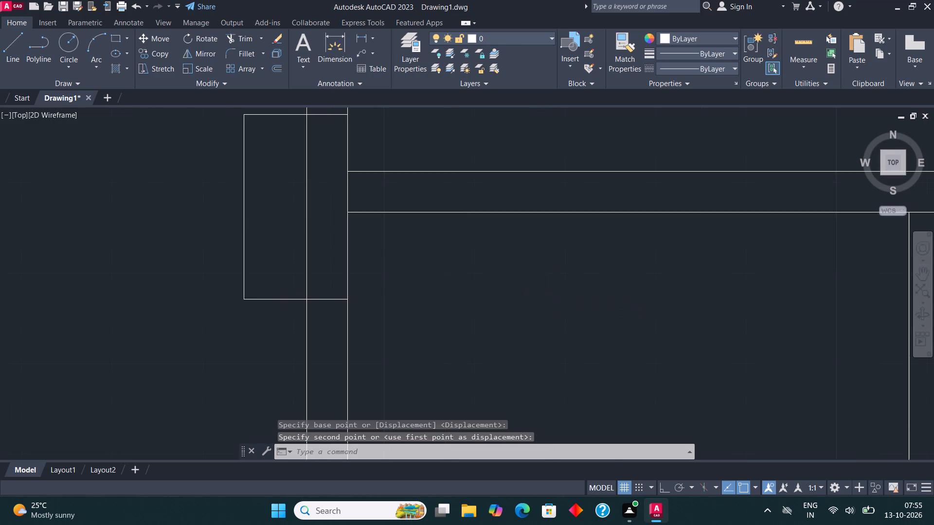
Move the column on the staircase's north wall so its northwest corner meets the vertical wall's west face at the wall's upper line.
scroll(281, 301, "down", 2)
scroll(701, 293, "up", 2)
scroll(660, 236, "up", 3)
left_click_drag(683, 250, 647, 252)
left_click(621, 255)
left_click(155, 42)
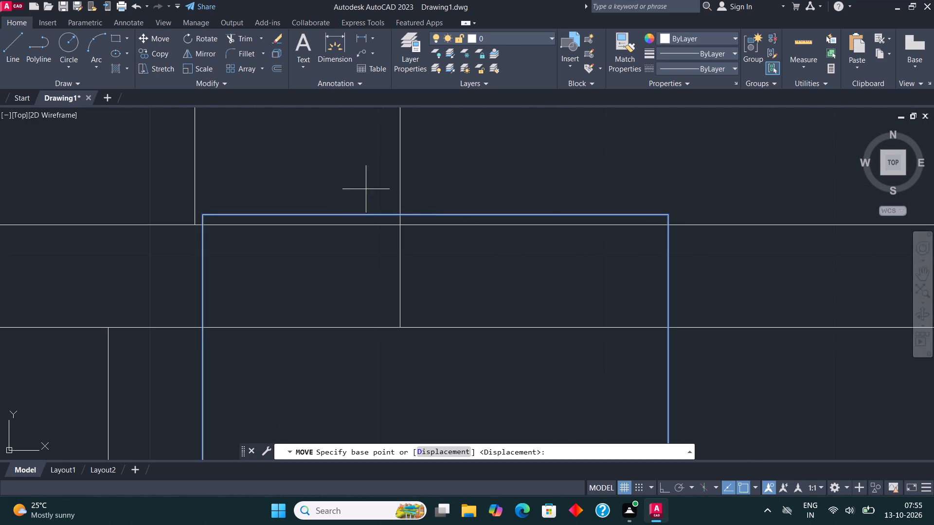
left_click(202, 213)
left_click(194, 223)
Move the column on the staircase's south wall east until its side is flush with the west face of the vertical wall below.
scroll(333, 224, "down", 4)
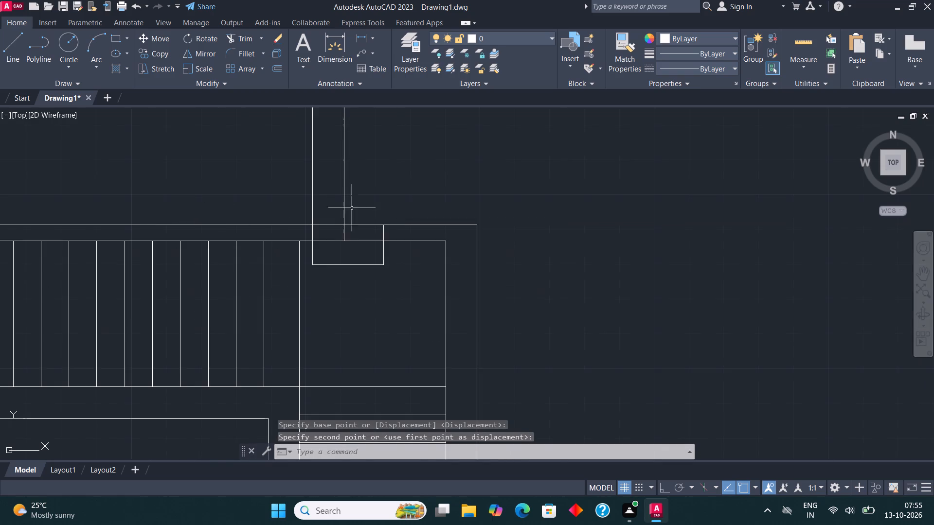
scroll(359, 204, "down", 3)
scroll(351, 365, "up", 4)
scroll(368, 274, "up", 1)
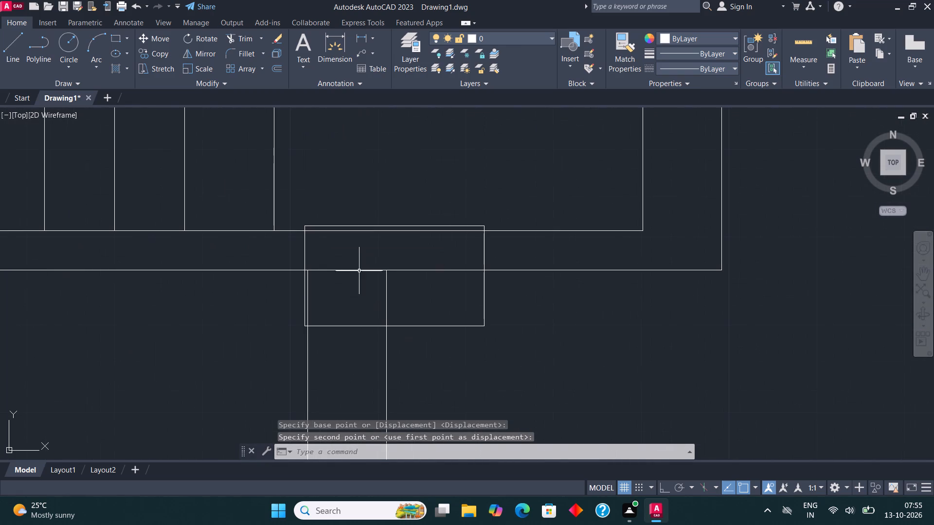
left_click(311, 256)
left_click(258, 252)
left_click(154, 33)
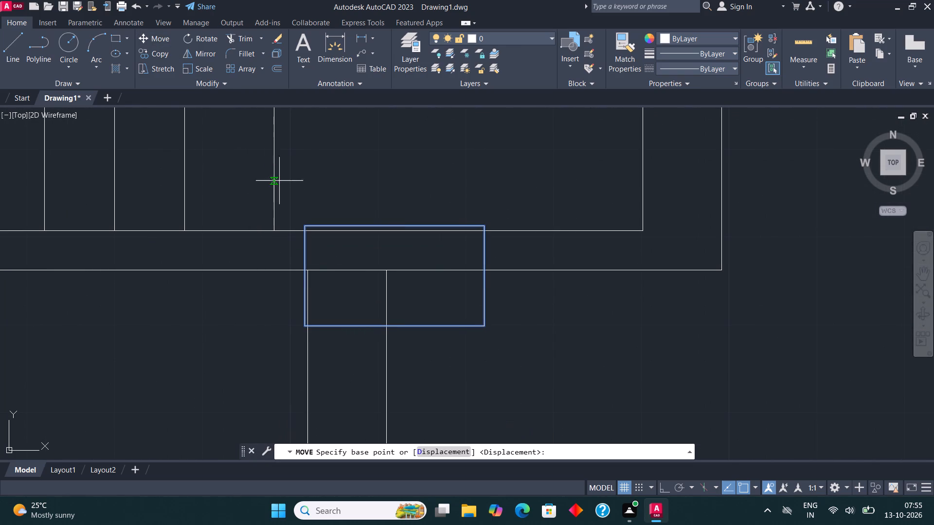
scroll(298, 218, "up", 2)
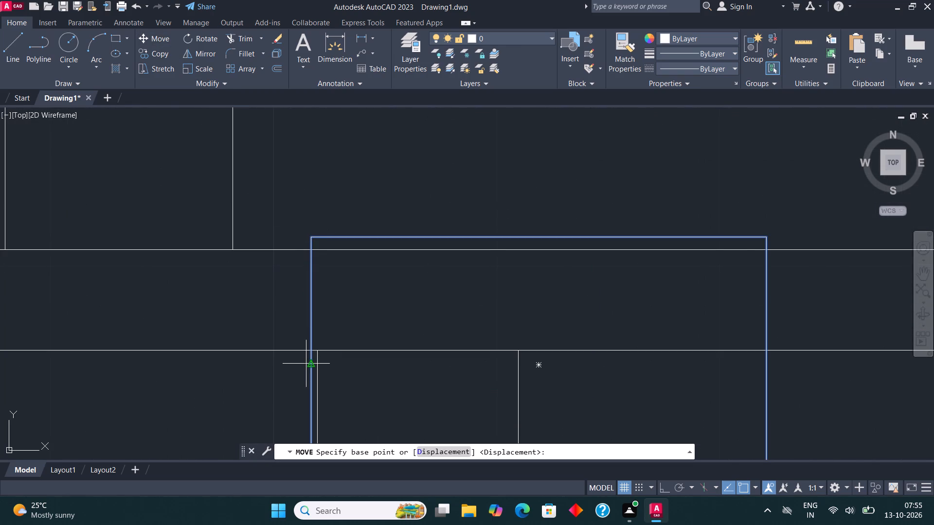
left_click(306, 364)
left_click(318, 371)
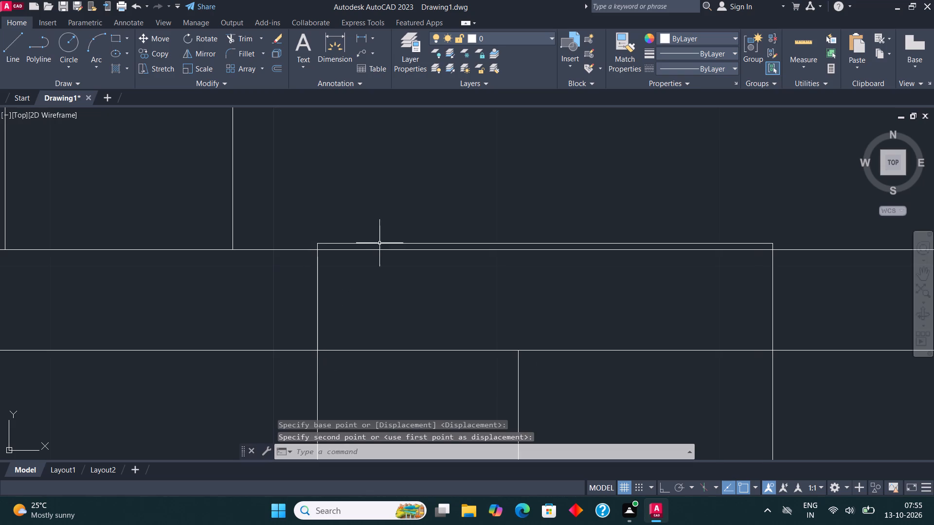
Move the same column down until its top edge is flush with the upper line of the staircase's south wall.
left_click_drag(343, 298, 194, 266)
left_click(218, 297)
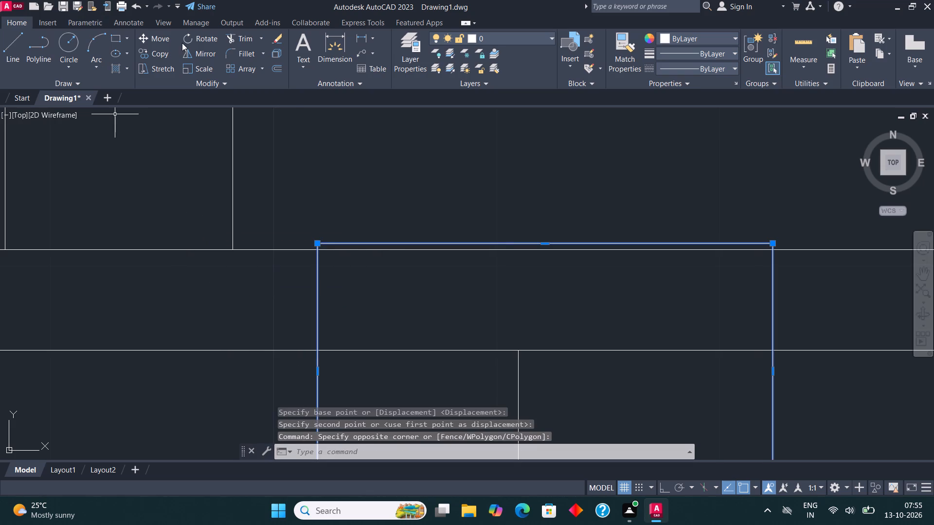
left_click(163, 37)
scroll(288, 231, "up", 2)
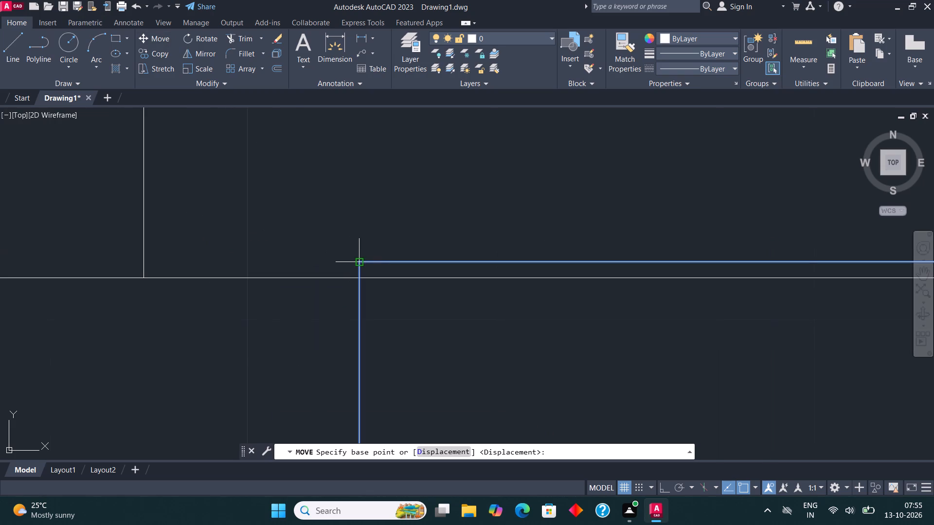
left_click(361, 261)
left_click(359, 278)
Move the column at the southeast corner of the room south of the staircase into the wall junction, flush with the east face and lower line.
scroll(360, 192, "down", 3)
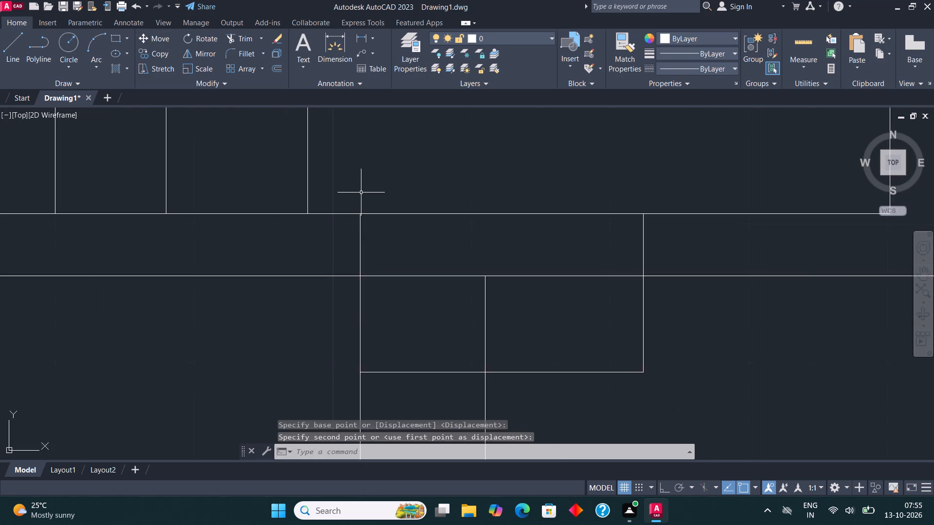
scroll(361, 192, "down", 6)
scroll(340, 289, "up", 5)
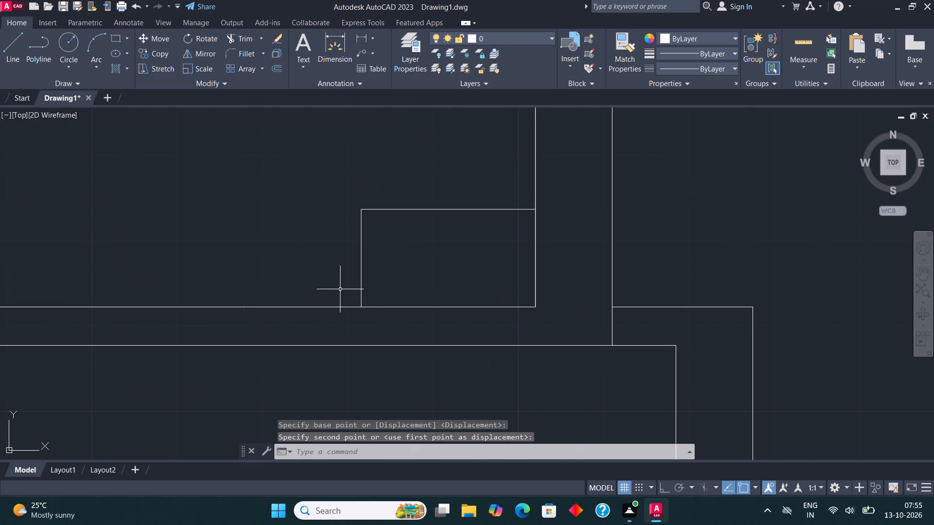
scroll(340, 292, "down", 5)
middle_click_drag(392, 302, 405, 308)
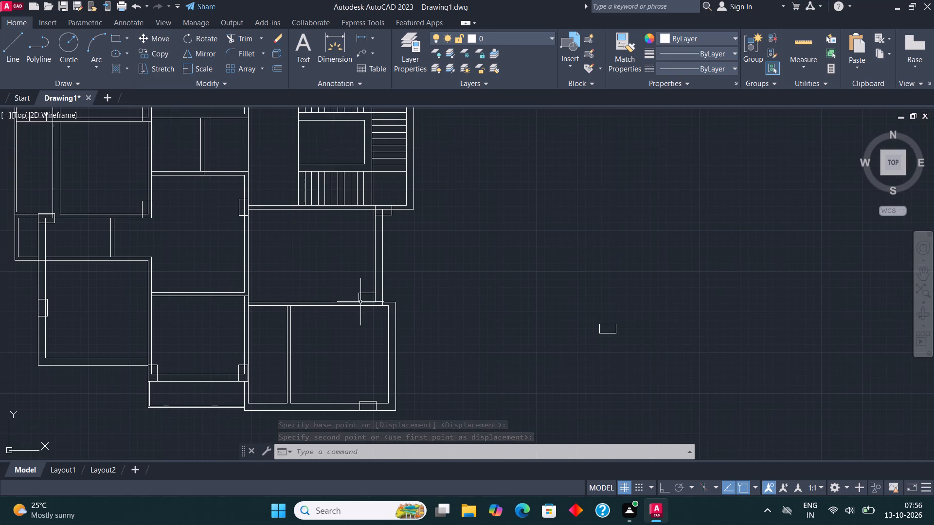
scroll(360, 301, "up", 3)
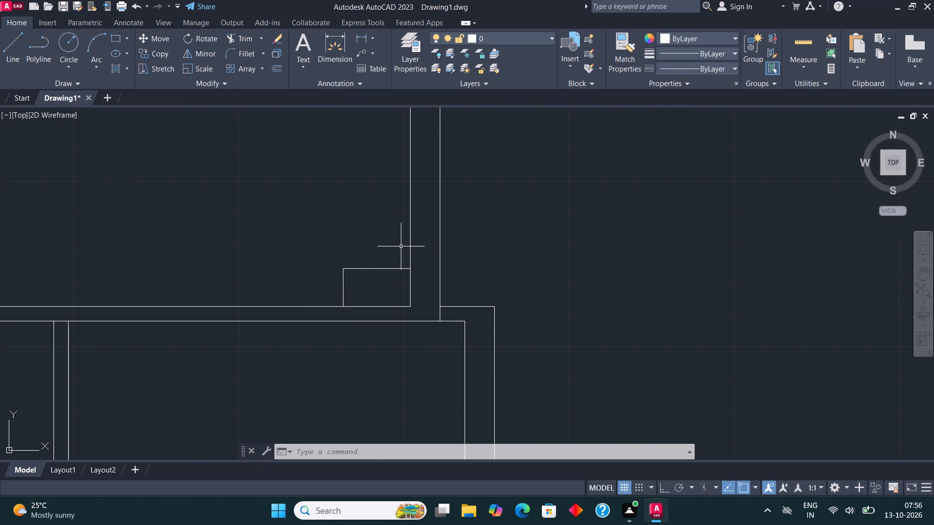
scroll(423, 239, "down", 1)
middle_click_drag(431, 237, 522, 122)
scroll(514, 190, "down", 1)
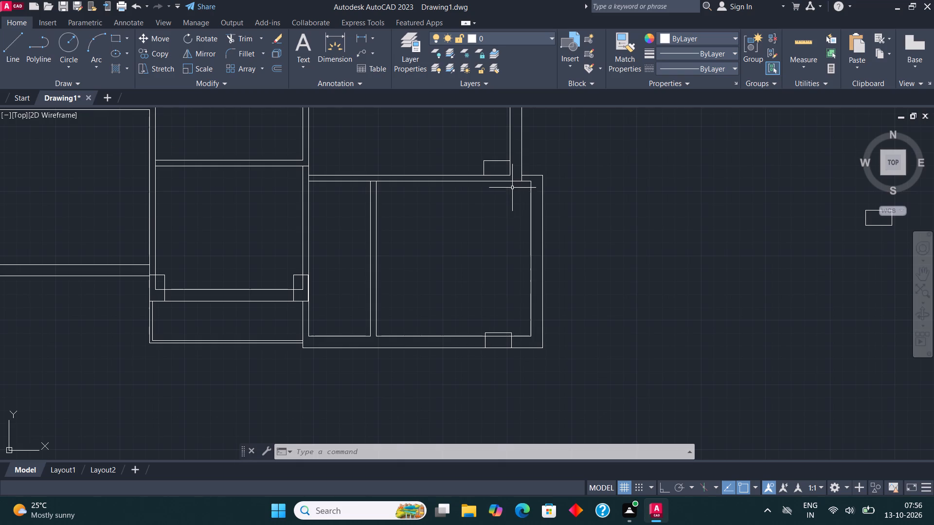
middle_click_drag(508, 178, 497, 274)
scroll(487, 261, "up", 2)
left_click_drag(487, 260, 482, 242)
left_click(470, 223)
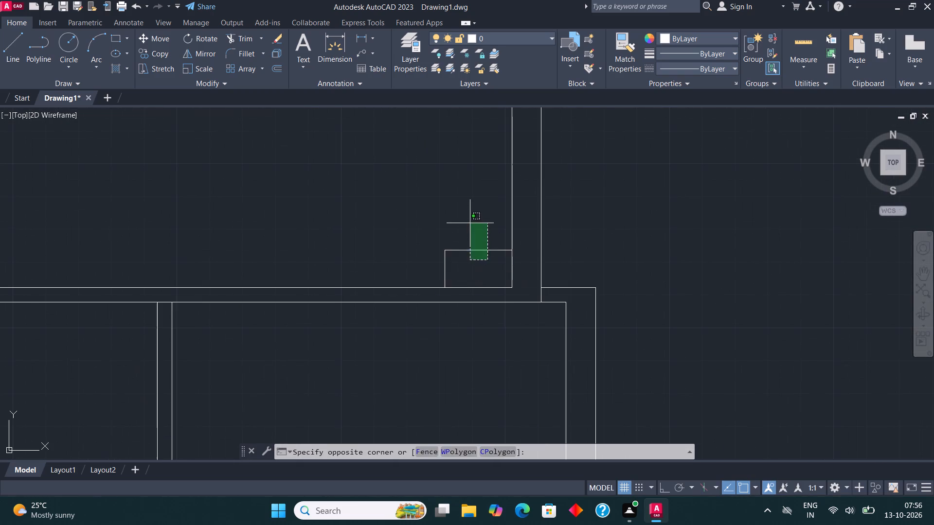
left_click(160, 36)
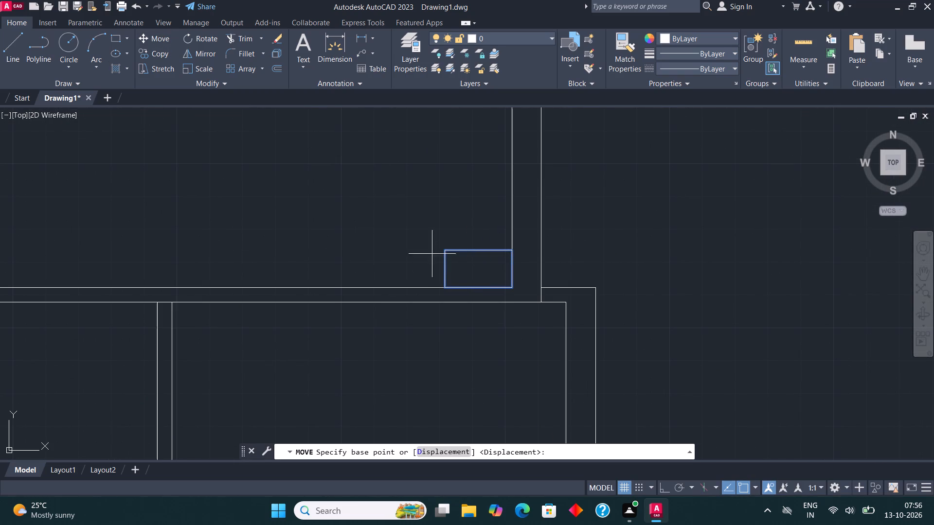
scroll(511, 290, "up", 1)
left_click(512, 284)
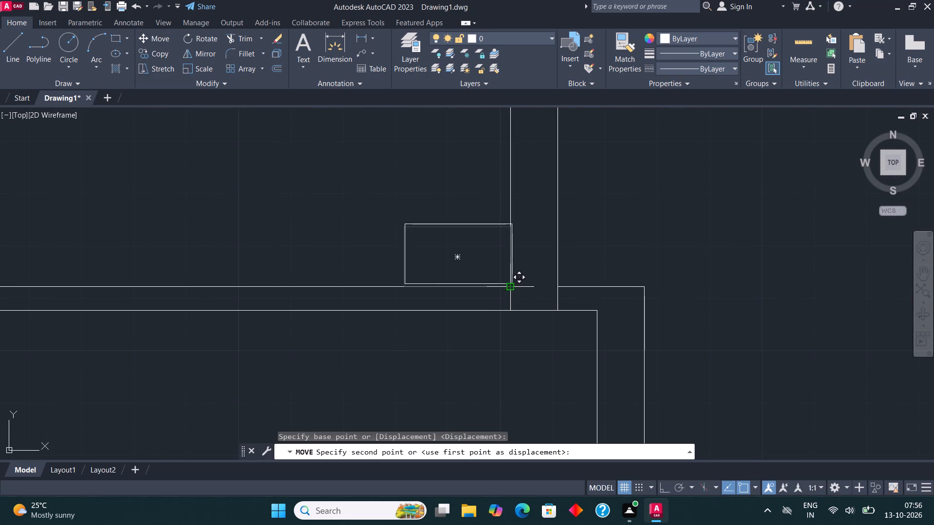
left_click(559, 310)
Move the column at the south-central room's southeast corner east until its side is flush with the vertical wall's east face.
scroll(492, 225, "down", 4)
scroll(491, 337, "up", 3)
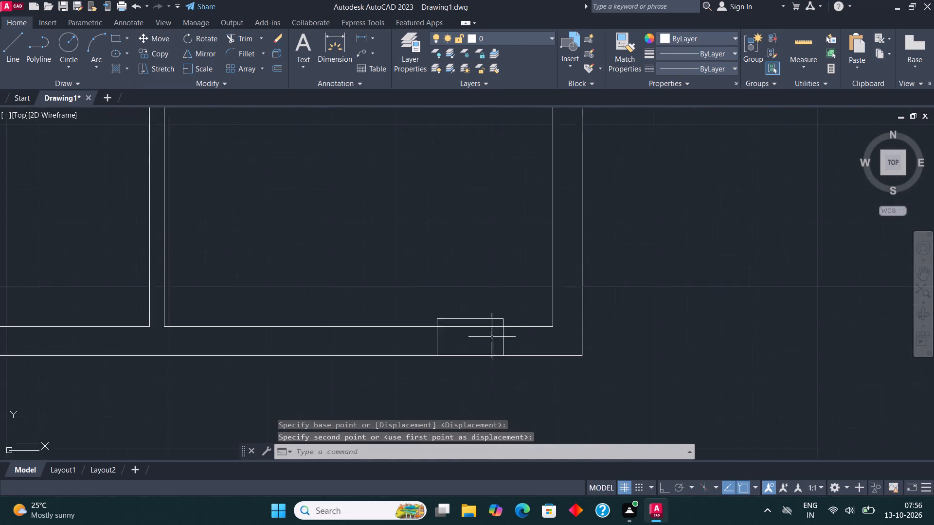
scroll(492, 337, "up", 1)
scroll(635, 340, "down", 4)
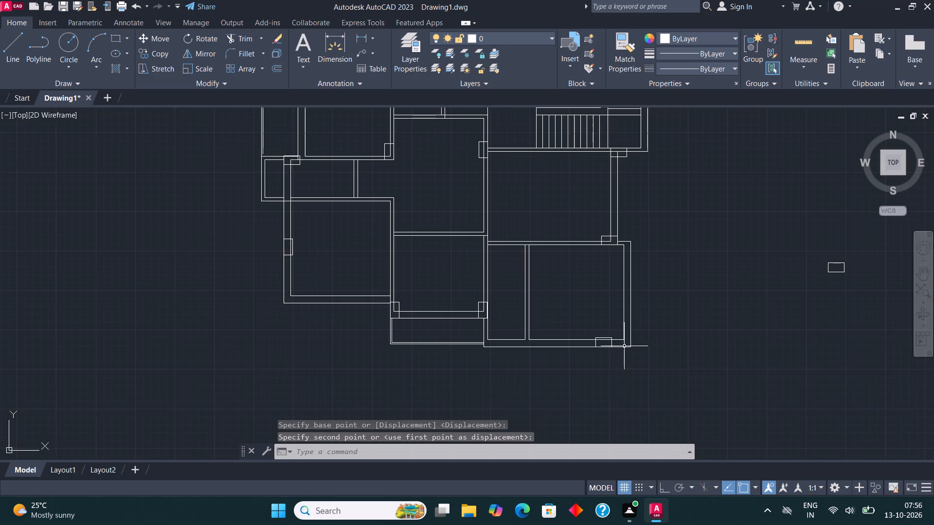
scroll(462, 310, "up", 3)
scroll(540, 356, "up", 2)
left_click_drag(508, 324, 503, 322)
left_click(447, 308)
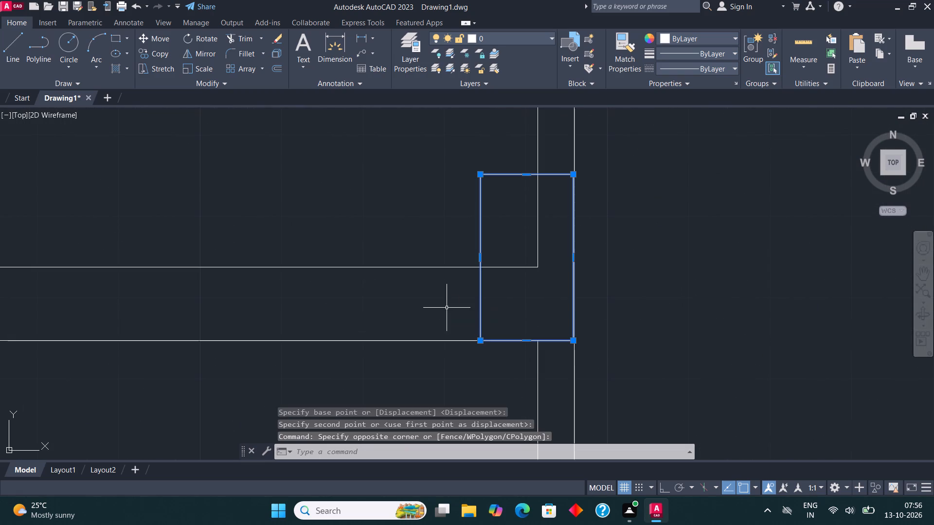
left_click(164, 39)
scroll(579, 336, "up", 4)
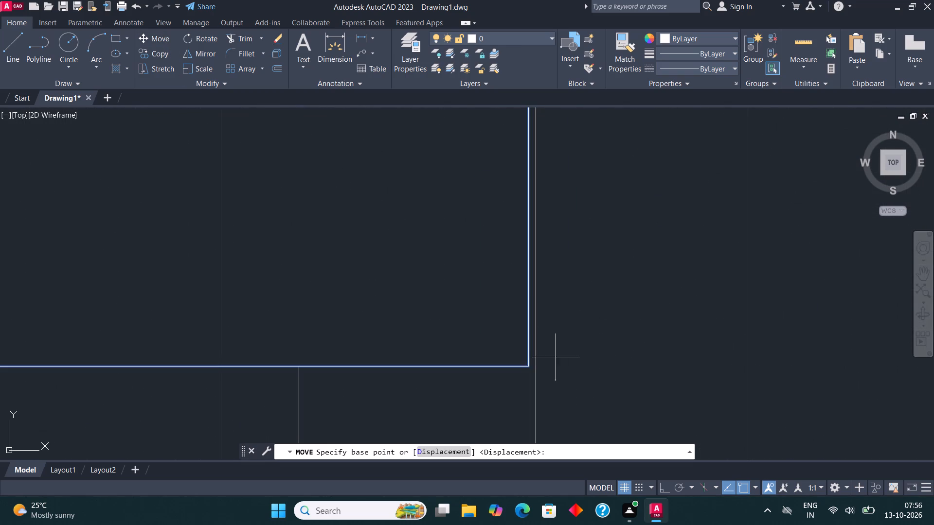
left_click(530, 367)
left_click(539, 367)
Move the column at the top of the southwest room's west wall so its northwest corner meets the wall's west face and the horizontal wall's upper line.
scroll(613, 323, "down", 4)
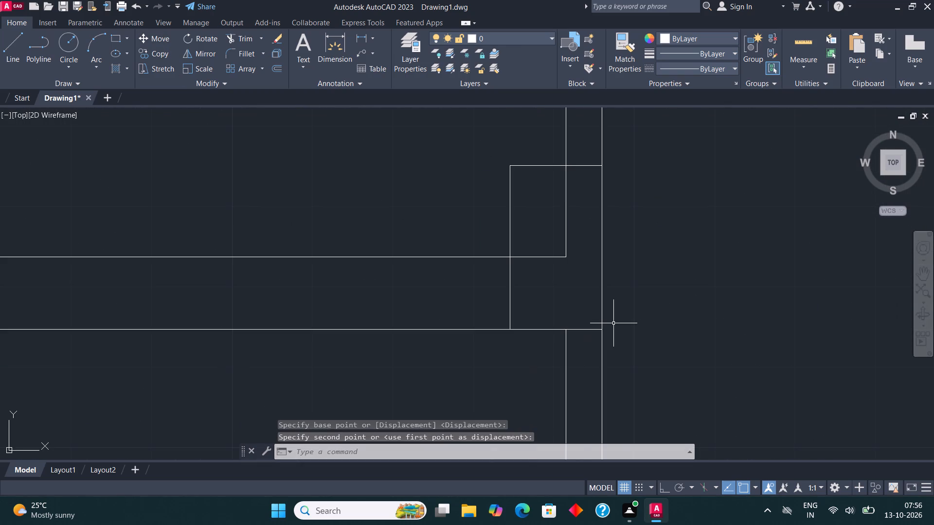
scroll(613, 323, "down", 4)
scroll(472, 325, "up", 5)
scroll(494, 355, "down", 3)
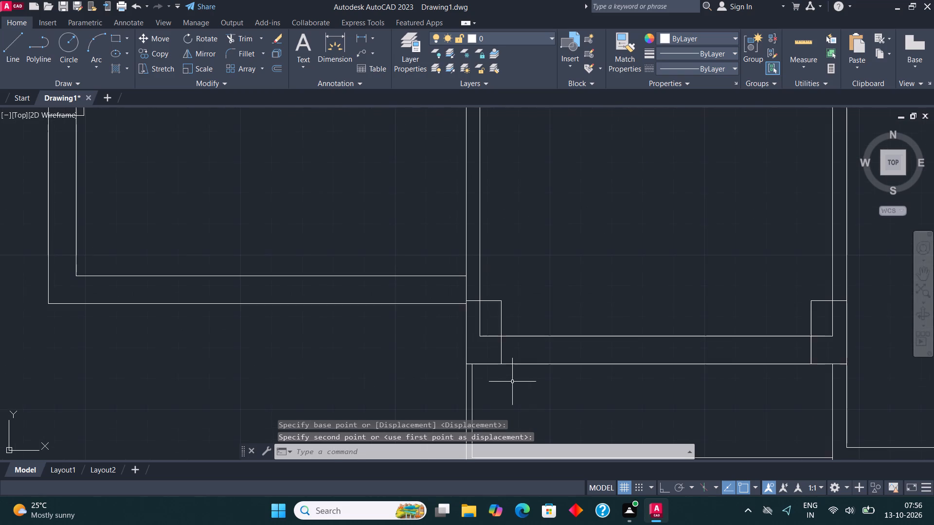
scroll(284, 227, "down", 2)
scroll(195, 161, "up", 5)
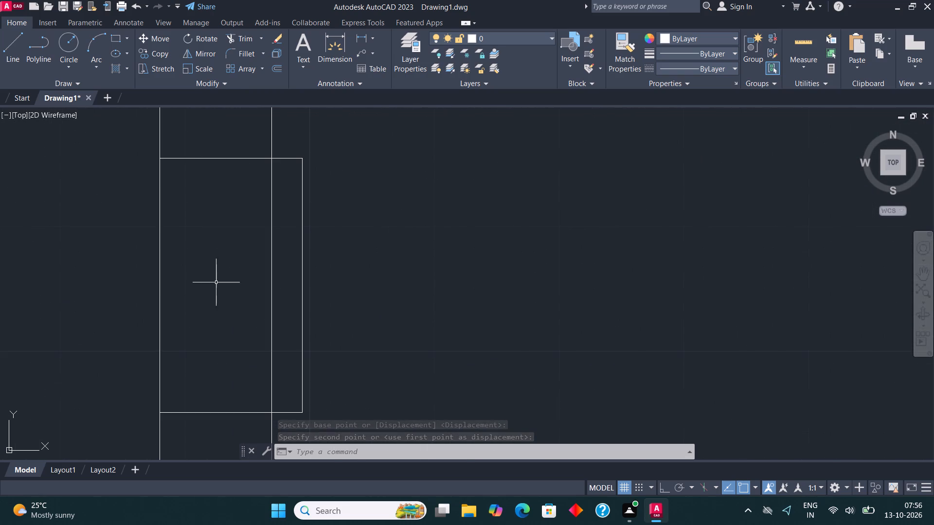
scroll(220, 327, "down", 4)
middle_click_drag(222, 203, 235, 314)
scroll(251, 204, "up", 3)
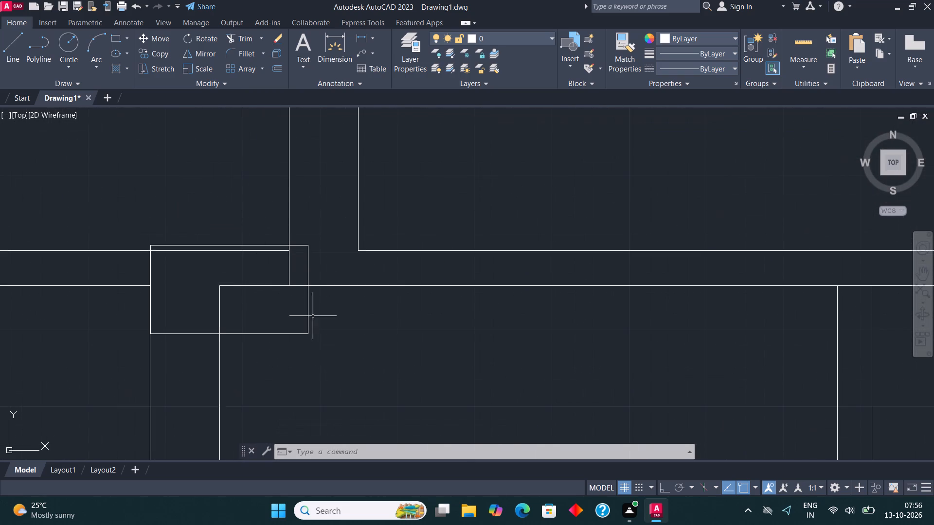
left_click(315, 317)
left_click(307, 313)
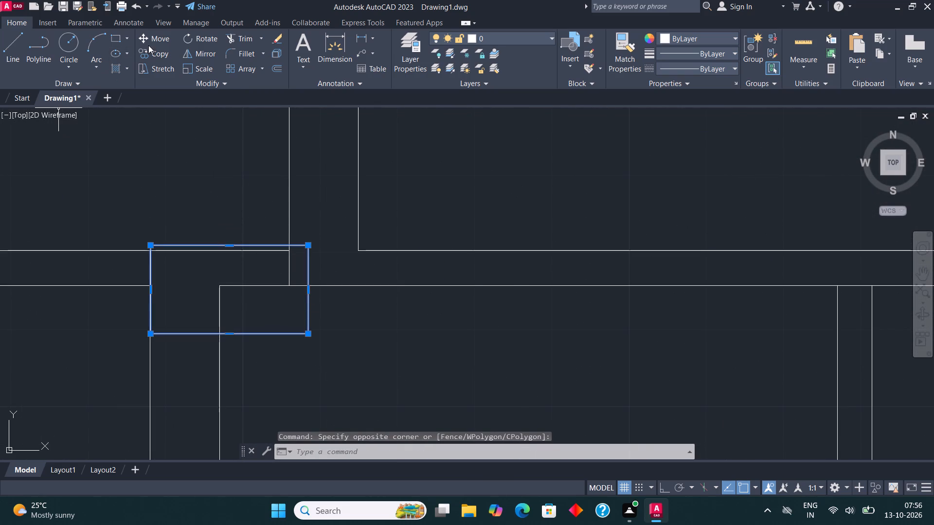
left_click(154, 40)
scroll(125, 225, "up", 2)
left_click(188, 273)
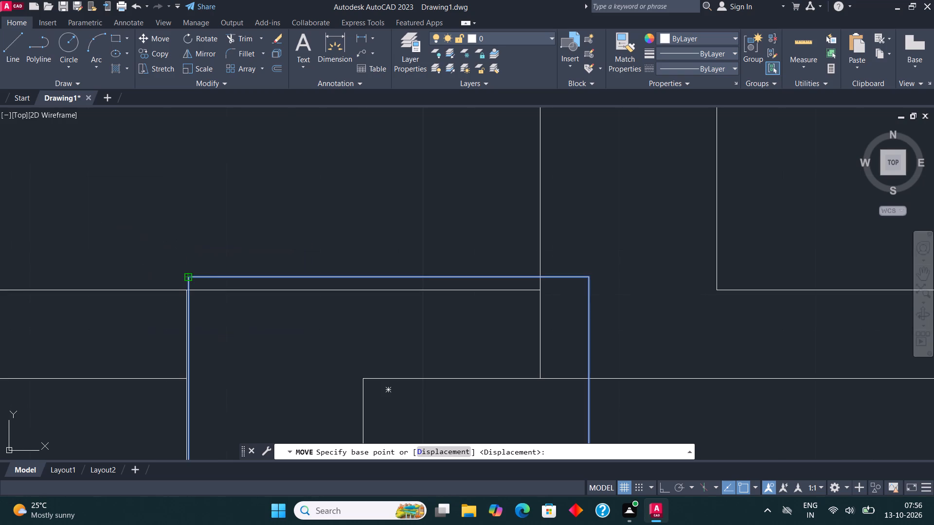
left_click(183, 293)
Move the column at the southeast corner of the west room above the small partitioned rooms east to meet the wall's outer corner.
scroll(252, 240, "down", 4)
middle_click_drag(299, 241, 299, 283)
scroll(654, 277, "up", 4)
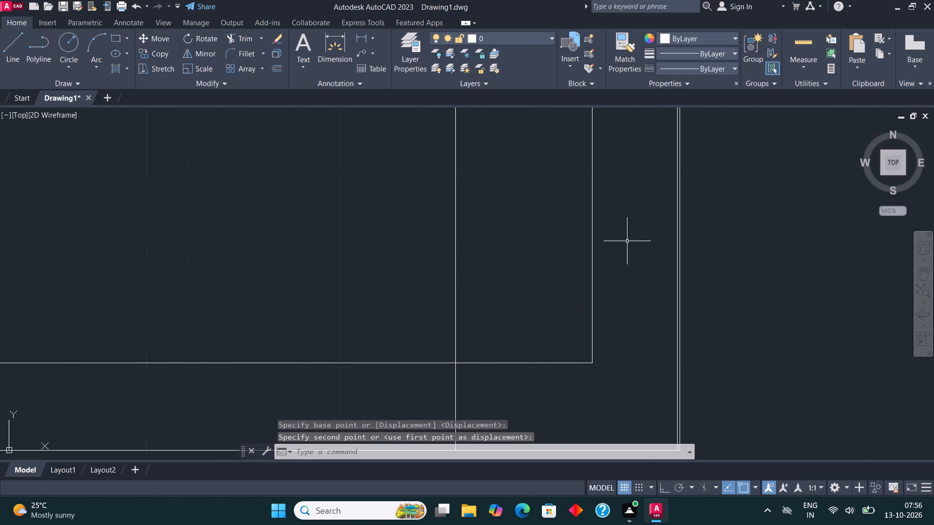
left_click_drag(468, 259, 416, 253)
left_click(376, 253)
scroll(408, 280, "down", 2)
scroll(502, 357, "up", 3)
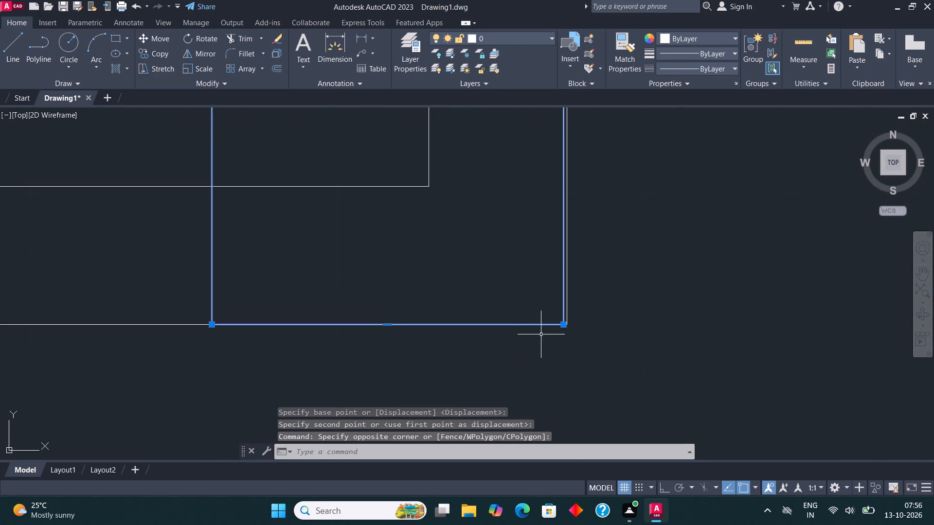
scroll(538, 335, "up", 1)
left_click(165, 42)
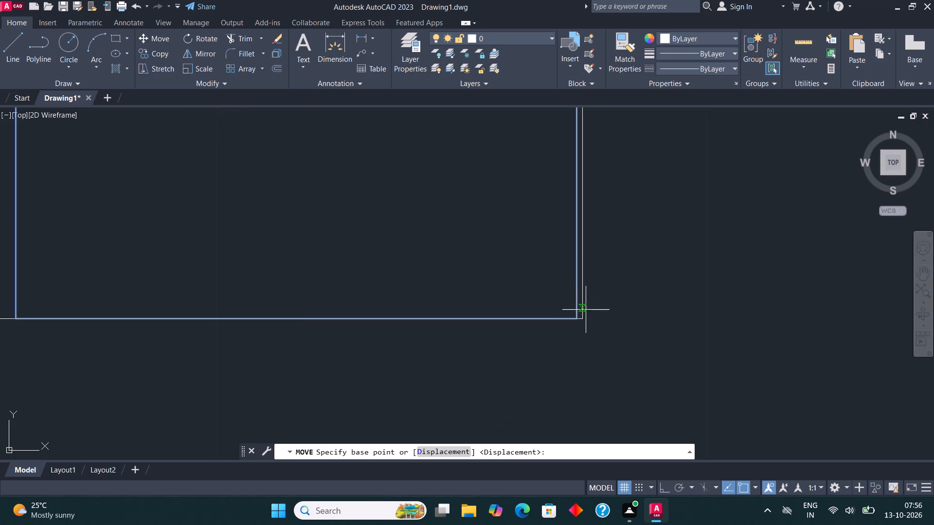
left_click(575, 319)
left_click(586, 321)
Move the column at the upper west room's southeast corner east until its side is flush with the vertical wall's east face.
scroll(590, 440, "down", 7)
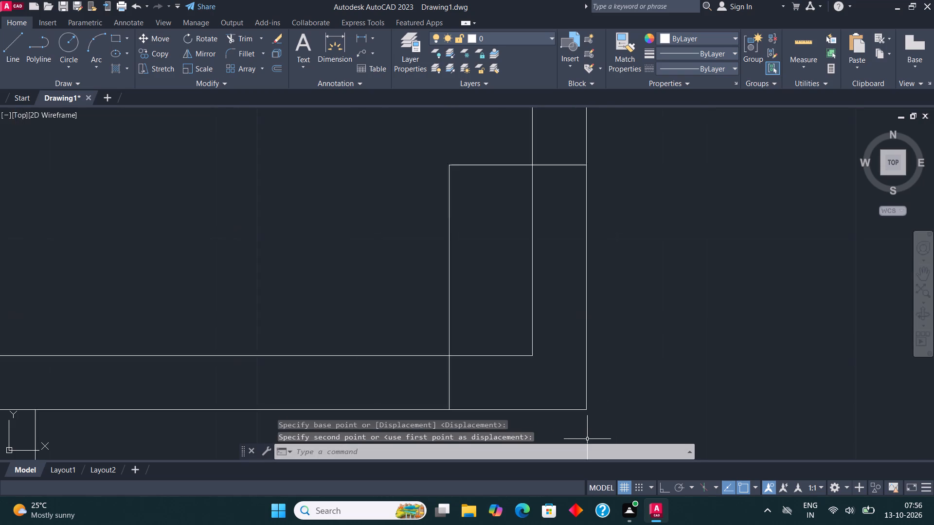
scroll(548, 413, "down", 4)
scroll(386, 269, "up", 4)
scroll(386, 322, "down", 3)
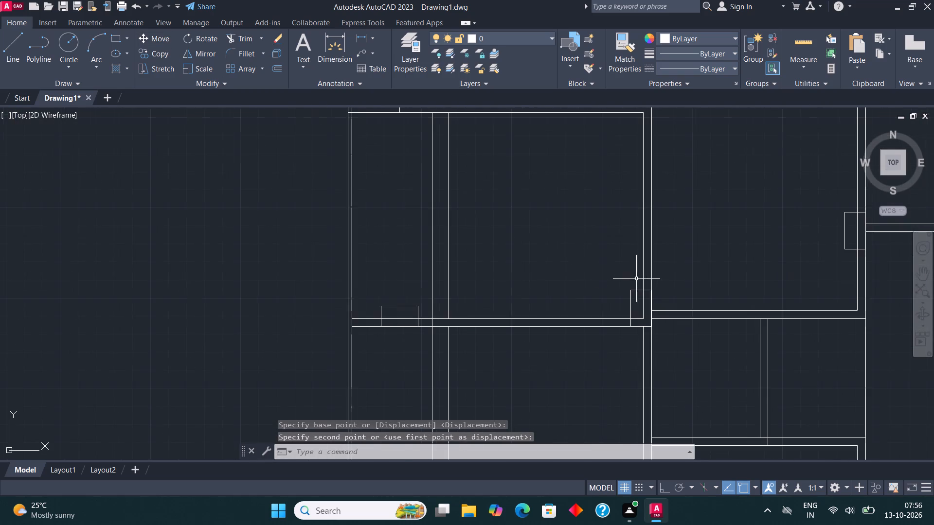
scroll(636, 279, "up", 3)
scroll(573, 276, "down", 1)
scroll(661, 346, "up", 4)
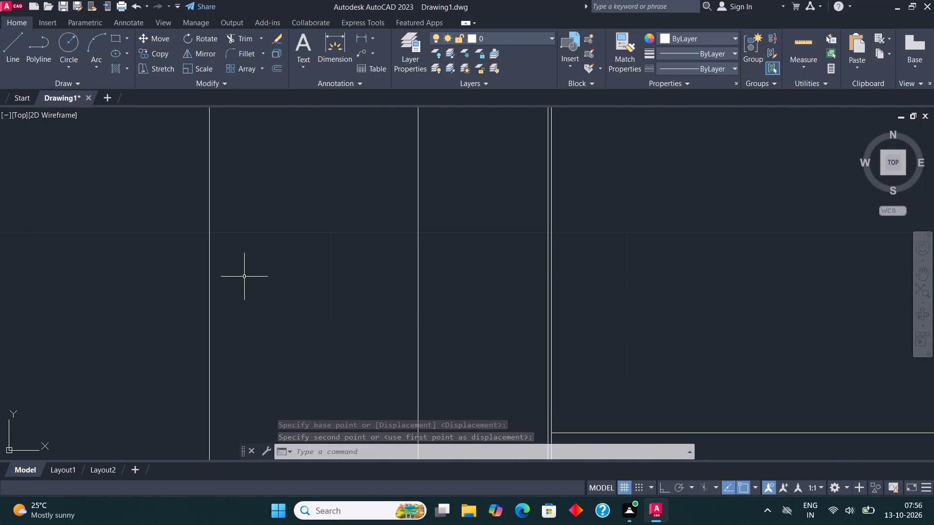
left_click_drag(245, 277, 239, 270)
left_click(190, 253)
left_click(160, 37)
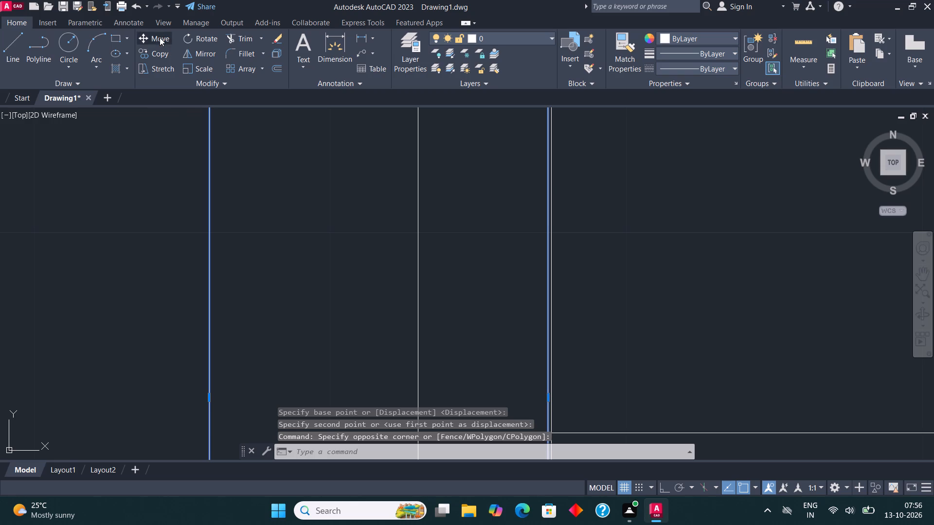
scroll(492, 271, "down", 2)
scroll(529, 295, "down", 1)
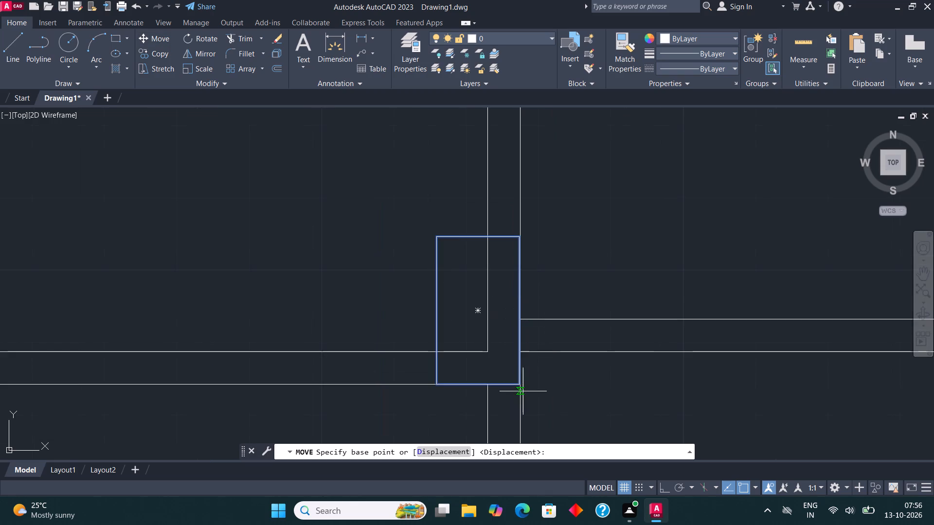
scroll(522, 393, "up", 5)
left_click(521, 350)
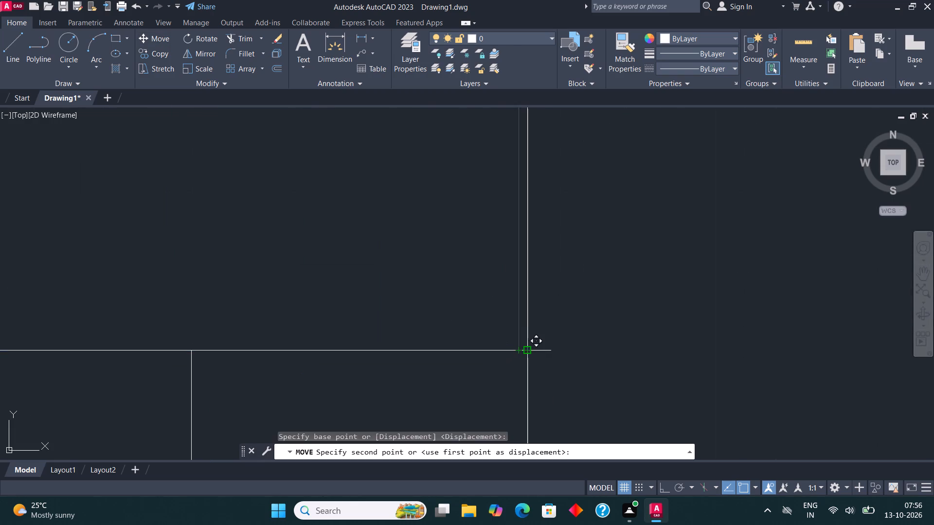
left_click(530, 350)
Move the column at the staircase's southwest corner west until its side is flush with the vertical wall's east face.
scroll(531, 389, "down", 9)
scroll(383, 372, "up", 1)
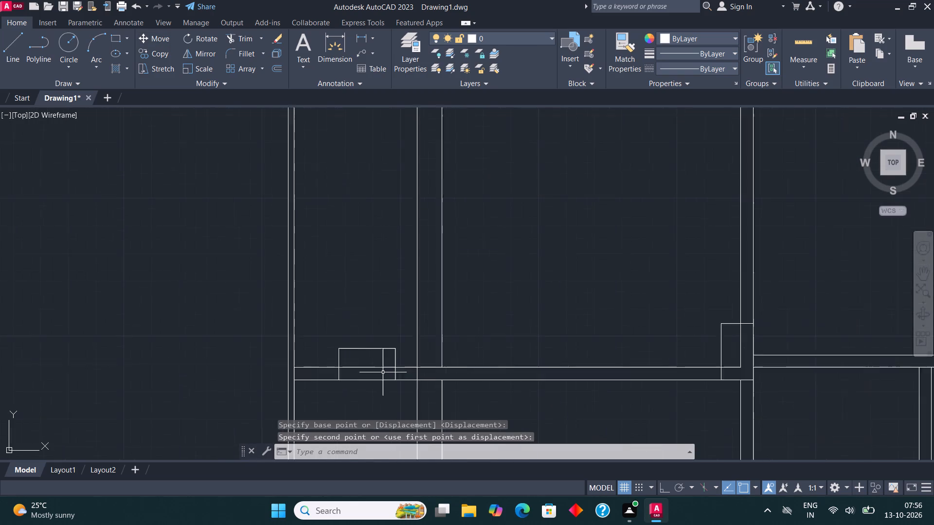
scroll(383, 372, "up", 3)
scroll(383, 372, "down", 5)
scroll(381, 240, "up", 3)
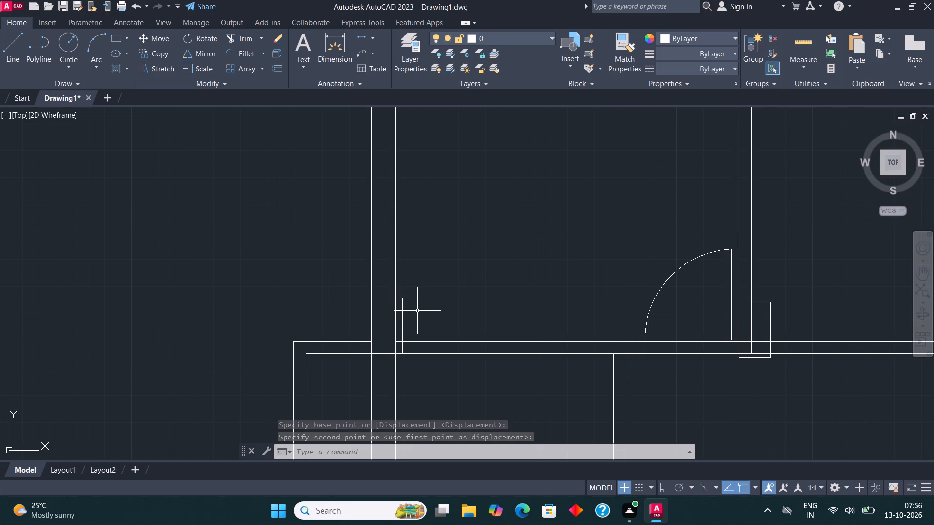
scroll(417, 311, "down", 4)
middle_click_drag(585, 260, 583, 220)
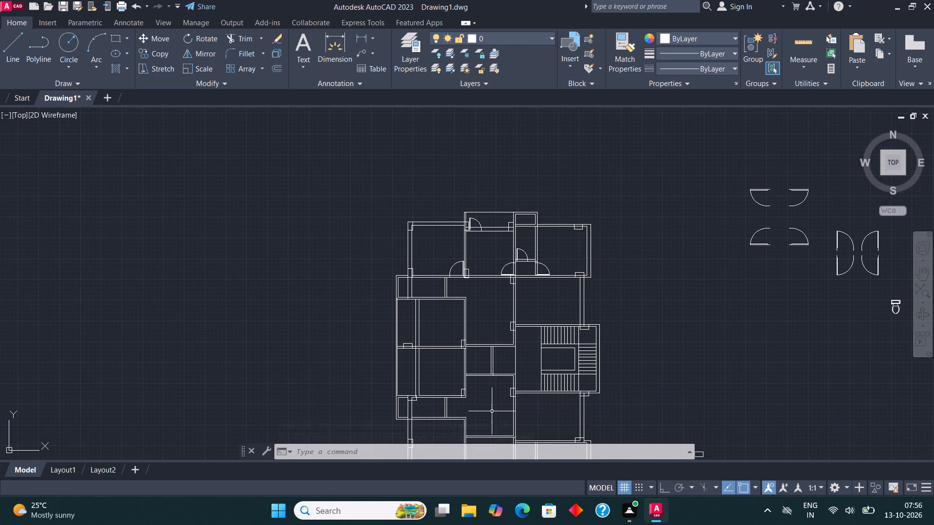
scroll(543, 376, "up", 5)
scroll(543, 341, "down", 4)
scroll(480, 367, "up", 4)
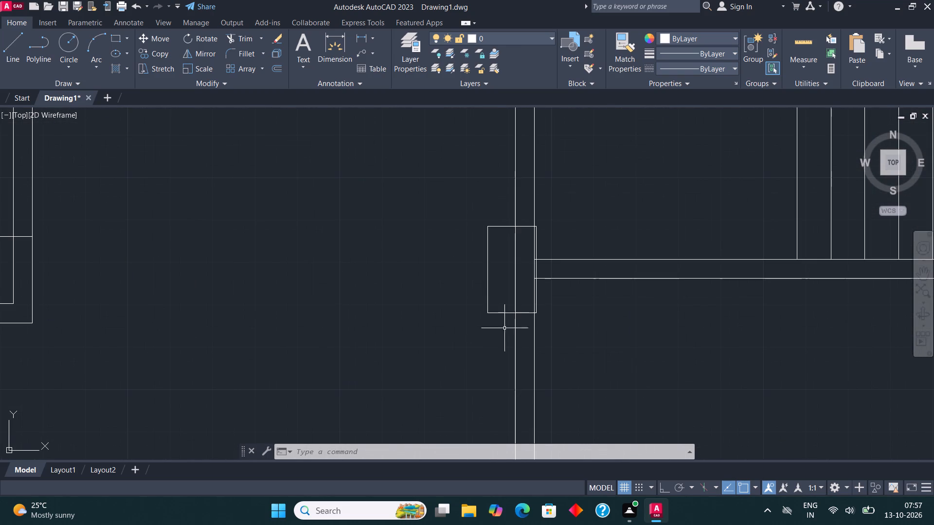
scroll(514, 311, "up", 2)
left_click(530, 319)
left_click(518, 294)
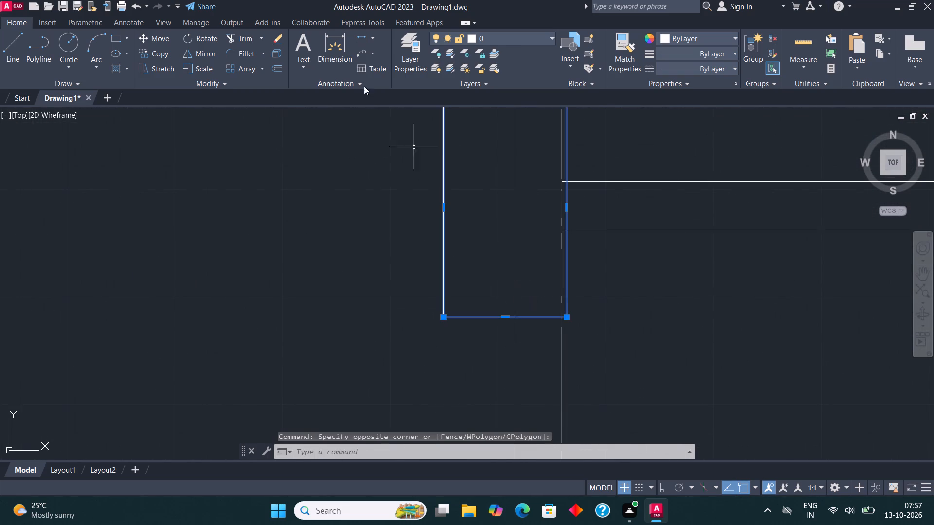
left_click(155, 36)
scroll(571, 324, "up", 2)
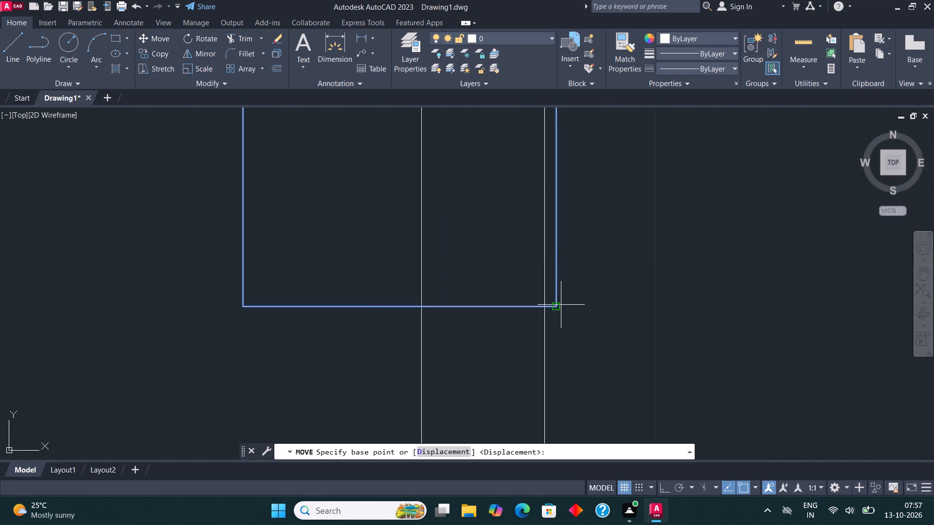
left_click(561, 305)
left_click(543, 308)
Trim the inner wall lines inside the column at the northwest room's northwest corner.
scroll(409, 344, "down", 7)
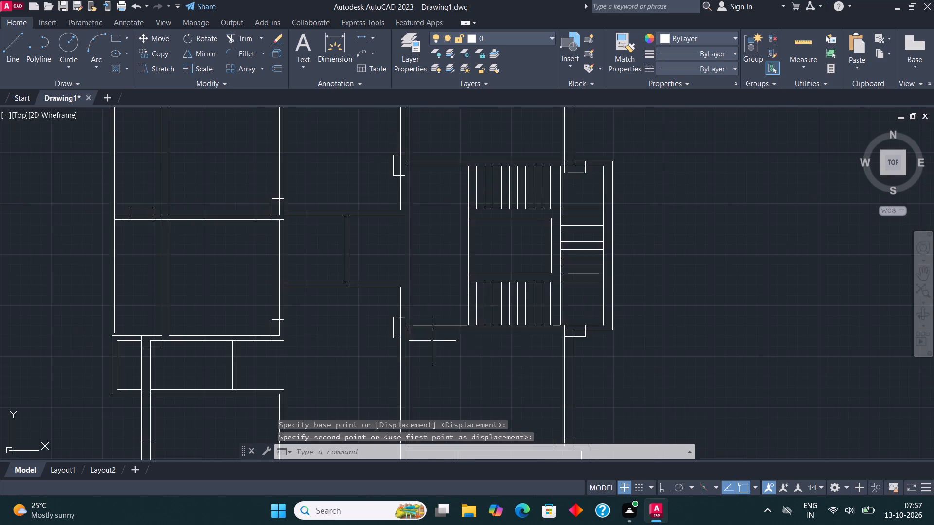
scroll(598, 367, "up", 2)
scroll(552, 280, "up", 3)
scroll(552, 245, "down", 4)
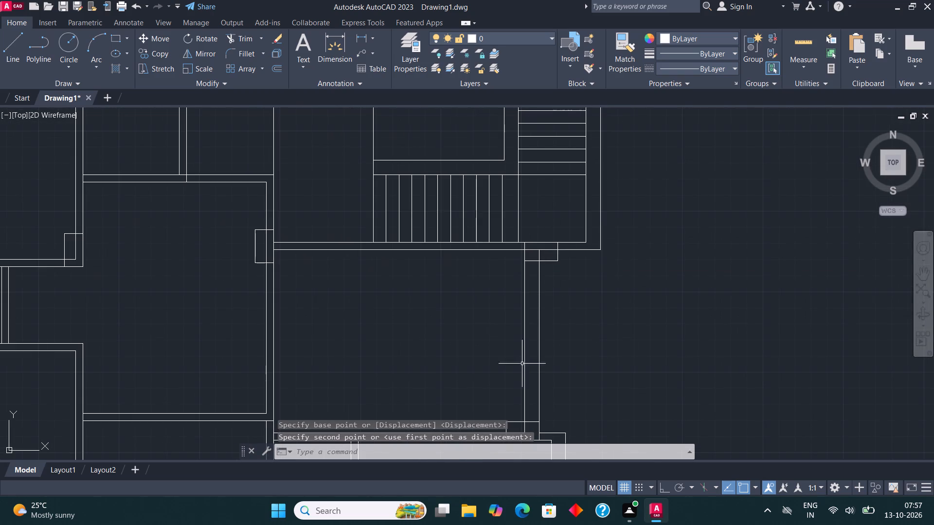
middle_click_drag(539, 353, 542, 229)
scroll(544, 260, "down", 5)
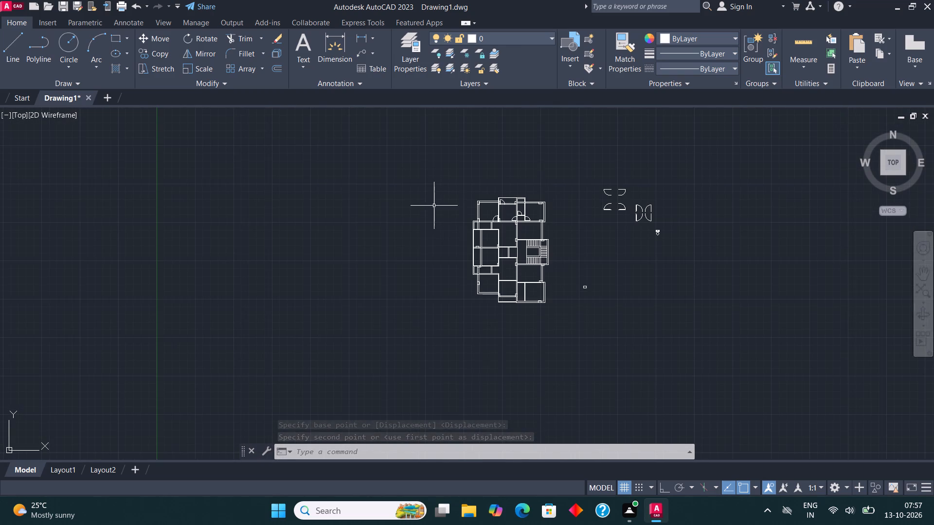
scroll(473, 197, "up", 4)
scroll(552, 210, "up", 3)
scroll(417, 293, "up", 1)
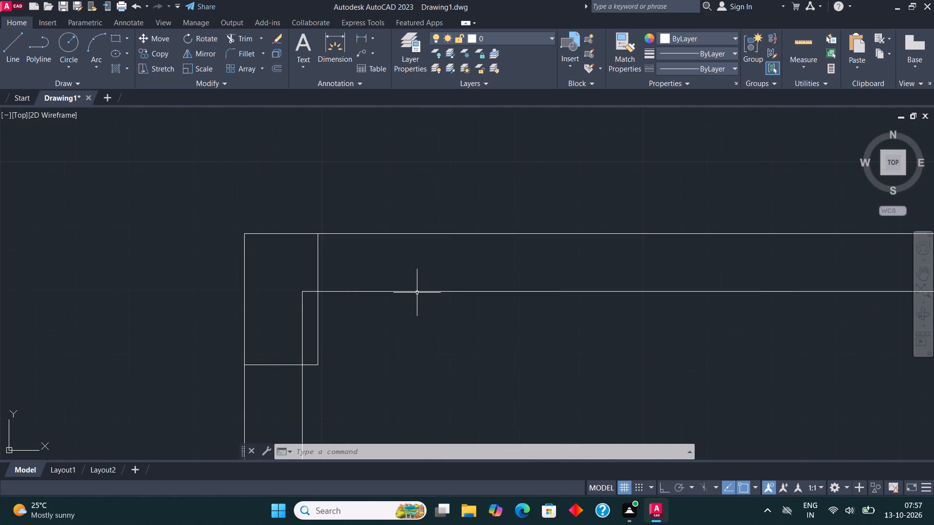
left_click(238, 36)
left_click(299, 328)
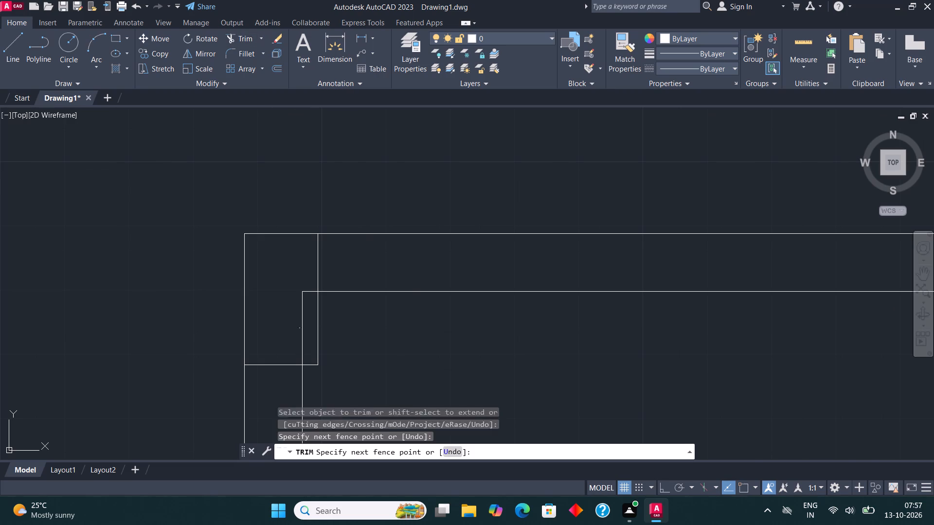
left_click(309, 280)
Trim the wall lines inside the column at the northwest room's northeast corner, including the leftover stub.
scroll(309, 283, "down", 2)
scroll(657, 304, "up", 2)
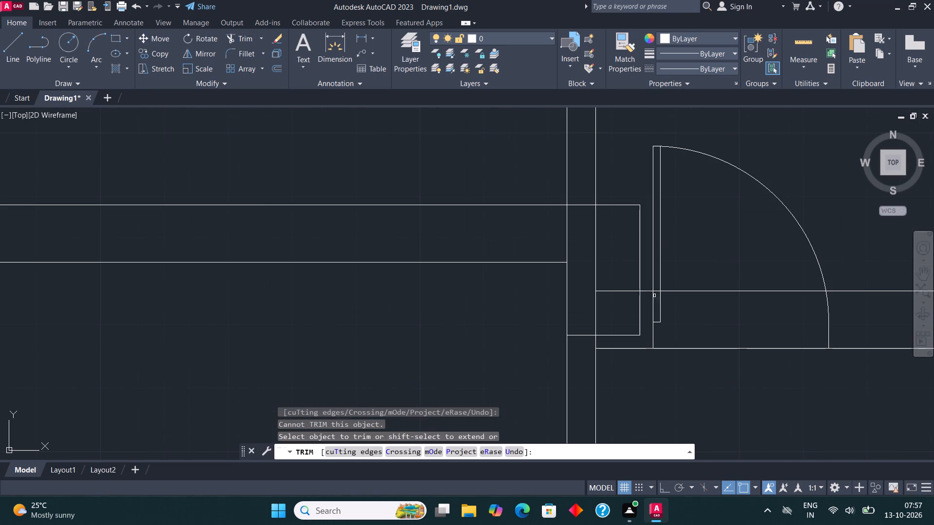
left_click_drag(614, 273, 590, 262)
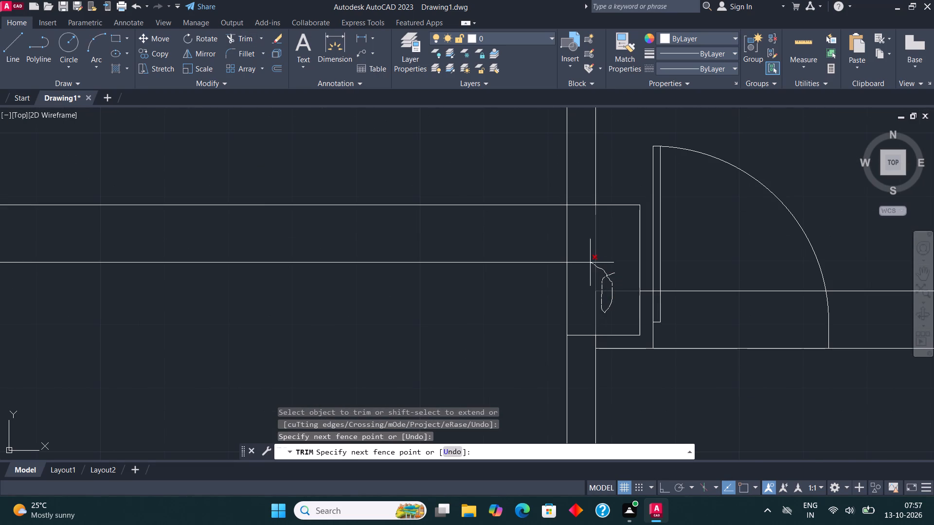
left_click_drag(590, 262, 607, 295)
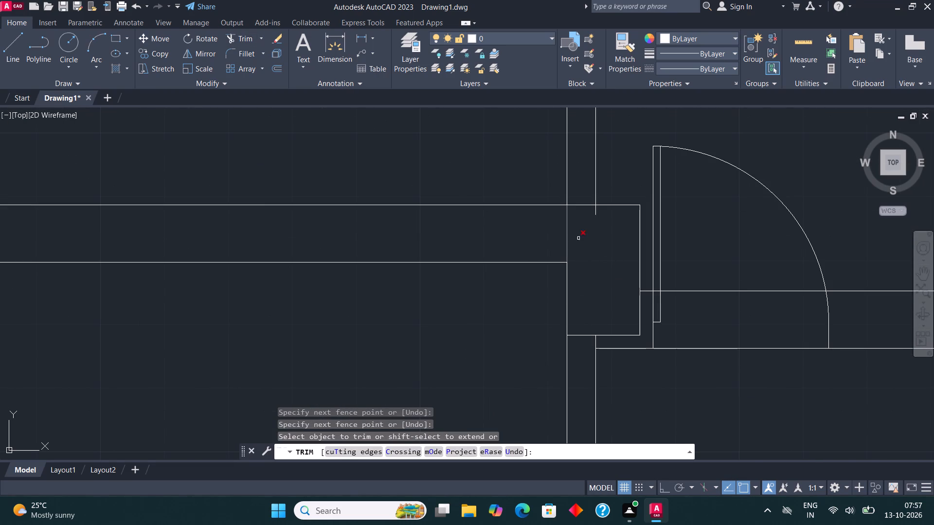
left_click(595, 208)
Trim the wall line inside the column at the east end of the north-central room's upper door wall.
scroll(365, 278, "down", 4)
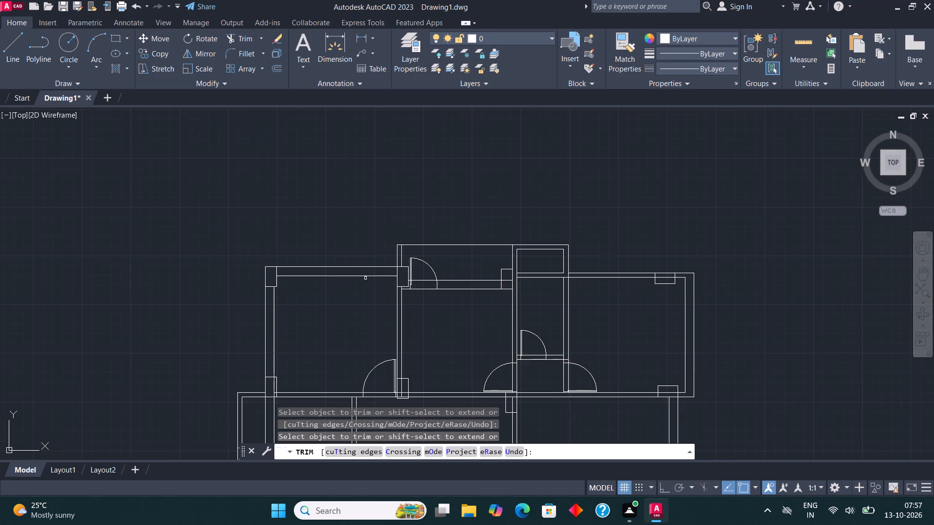
scroll(486, 282, "up", 2)
left_click(538, 274)
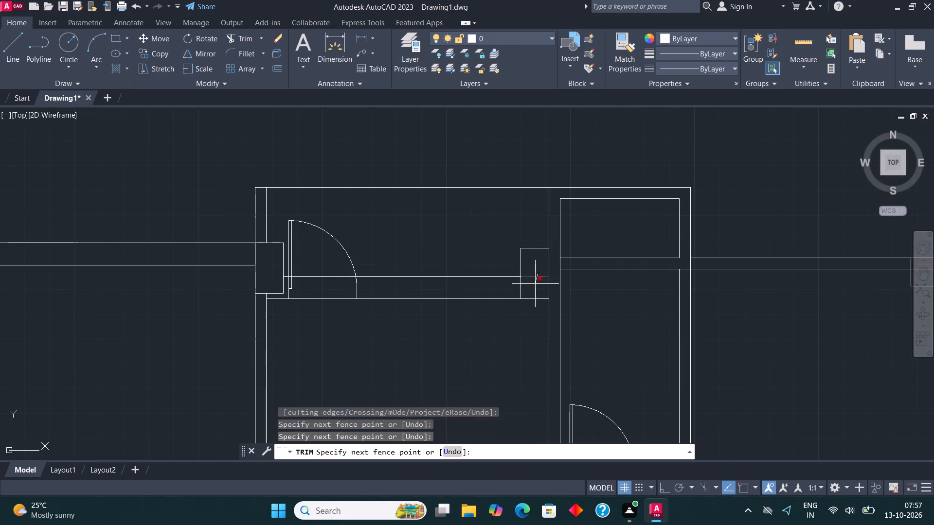
left_click(535, 284)
Trim the wall lines inside the columns on the northeast room's north wall and near its southeast corner.
scroll(535, 284, "down", 2)
scroll(690, 279, "up", 3)
left_click(691, 276)
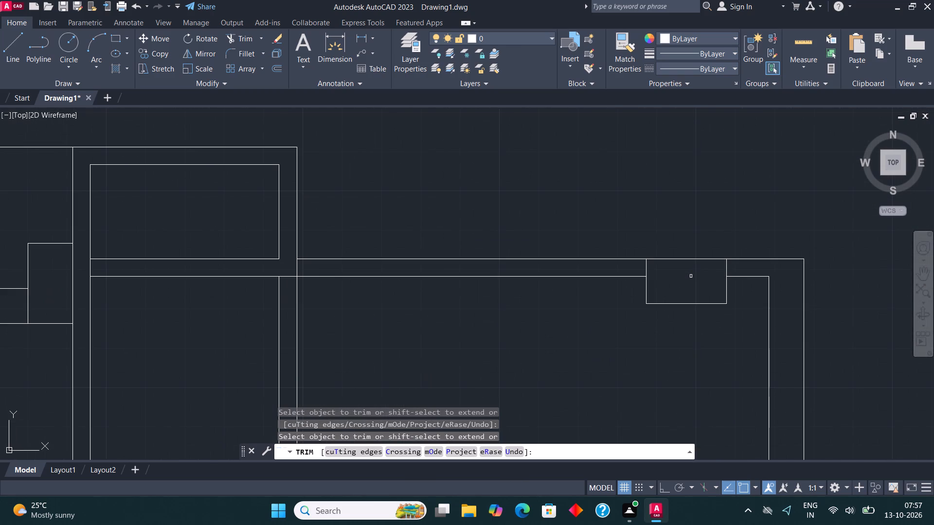
scroll(588, 188, "down", 3)
scroll(616, 327, "up", 4)
left_click(618, 327)
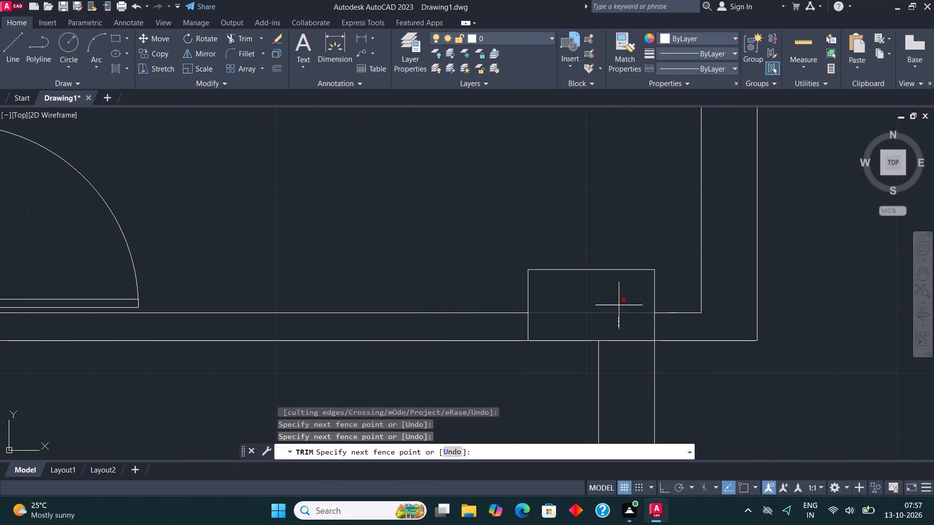
left_click(619, 305)
Trim the horizontal and vertical wall lines inside the column just below the north-central room's southeast door.
scroll(618, 307, "down", 3)
scroll(368, 301, "up", 3)
left_click(362, 342)
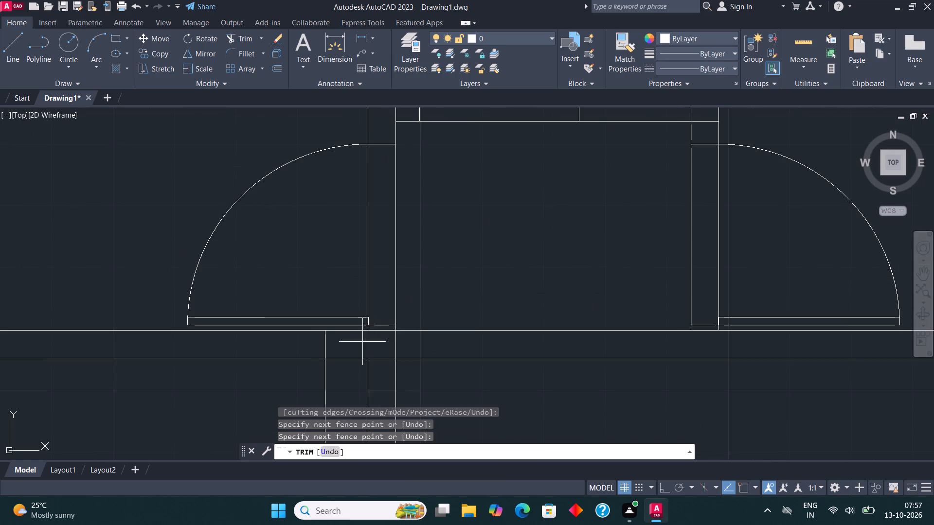
left_click(380, 360)
left_click(360, 351)
left_click(372, 370)
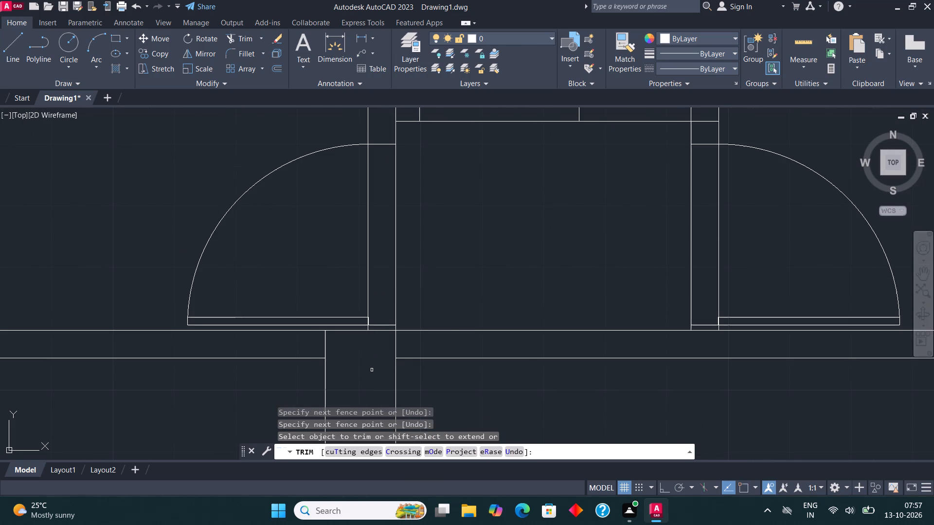
Trim the wall lines inside the columns at the northwest room's southeast and southwest corners.
scroll(516, 289, "down", 3)
scroll(333, 292, "up", 2)
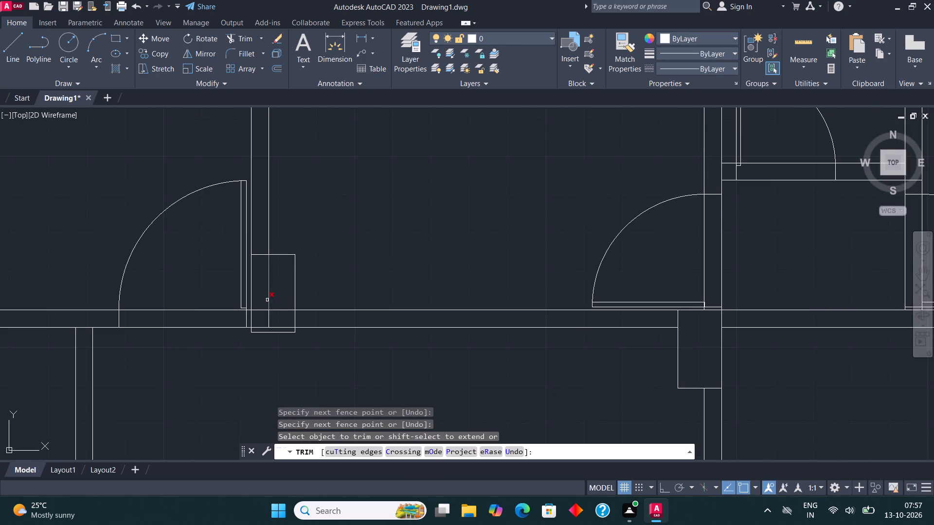
scroll(267, 300, "up", 2)
left_click_drag(268, 295, 251, 348)
left_click_drag(296, 267, 259, 310)
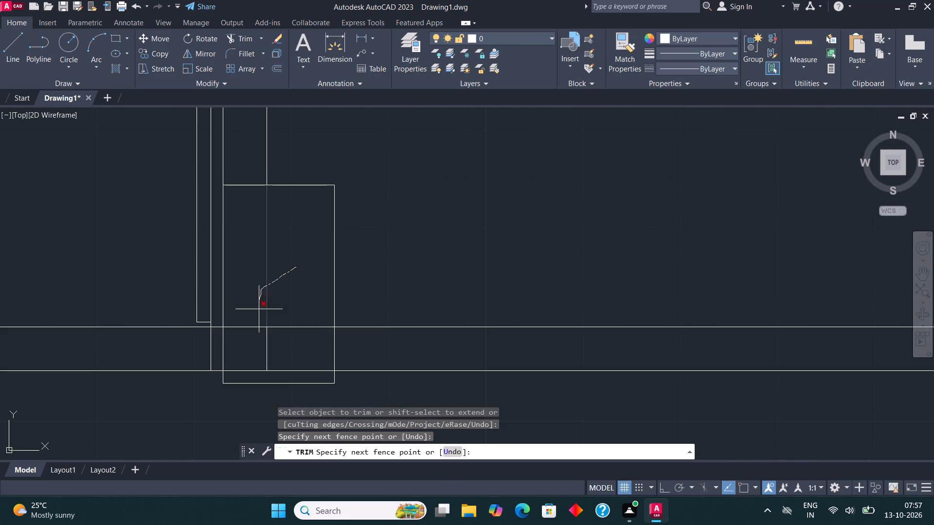
left_click_drag(259, 310, 277, 332)
left_click_drag(277, 332, 275, 355)
scroll(645, 248, "down", 4)
scroll(422, 251, "up", 5)
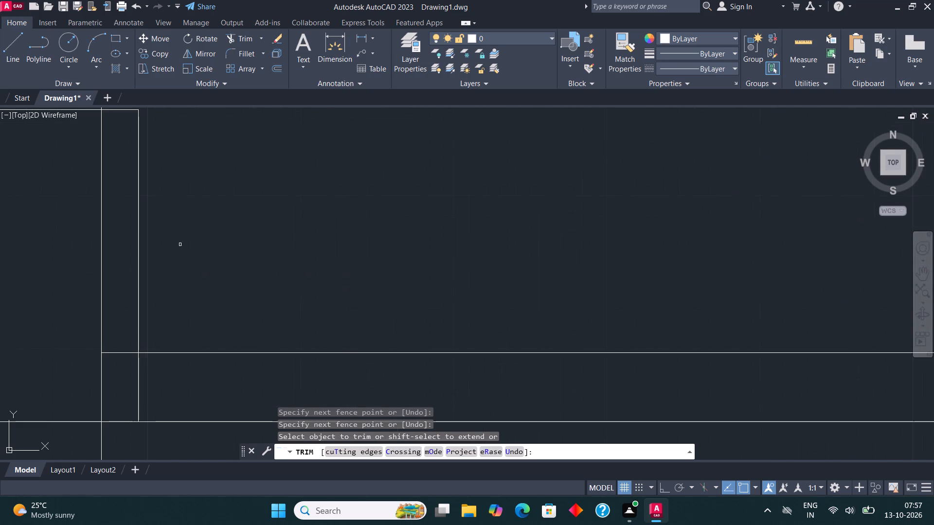
left_click_drag(124, 254, 102, 320)
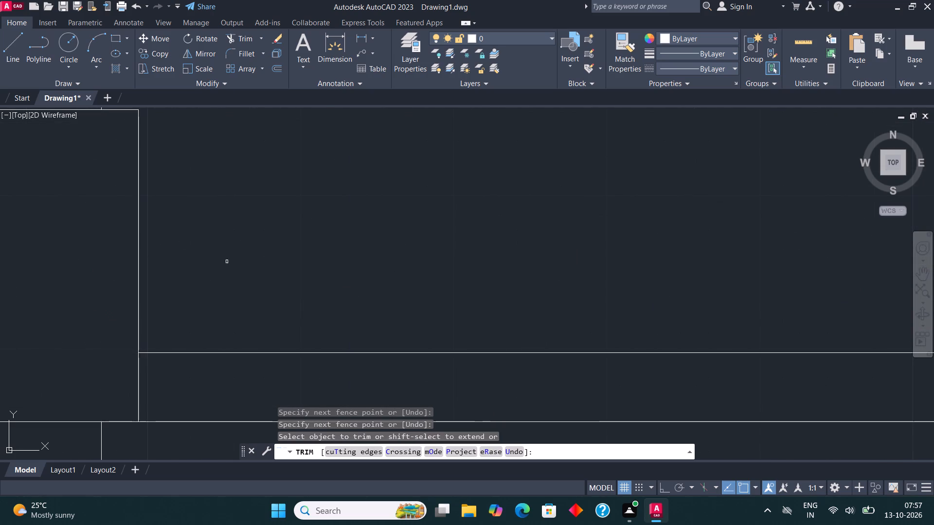
Trim the wall lines inside the two columns on the horizontal wall between the upper and lower west rooms.
scroll(386, 170, "down", 6)
scroll(371, 323, "up", 2)
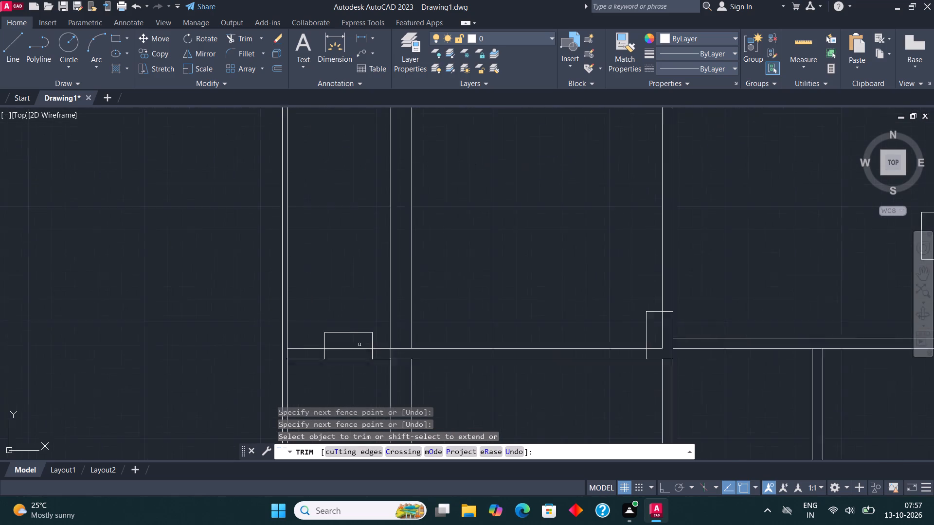
scroll(359, 346, "up", 1)
left_click(342, 355)
left_click(344, 346)
scroll(344, 345, "down", 3)
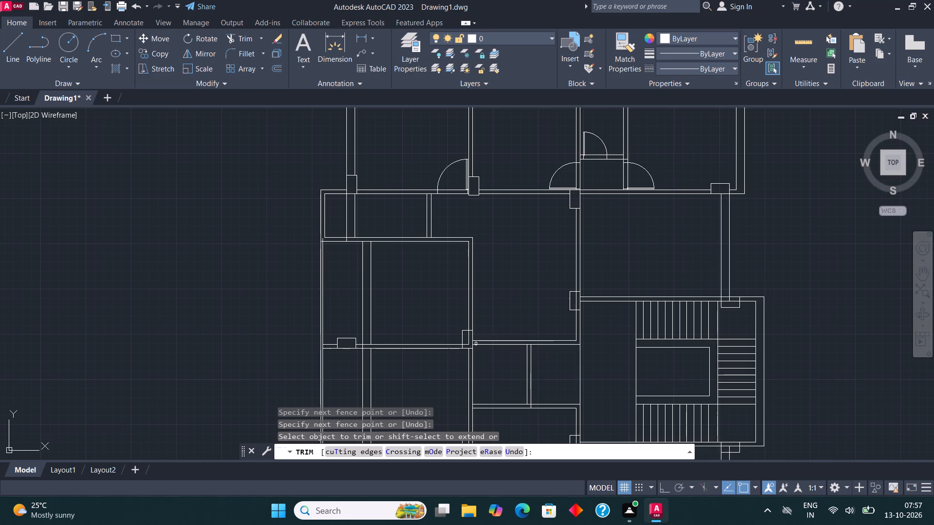
scroll(475, 344, "up", 4)
left_click_drag(434, 338, 426, 324)
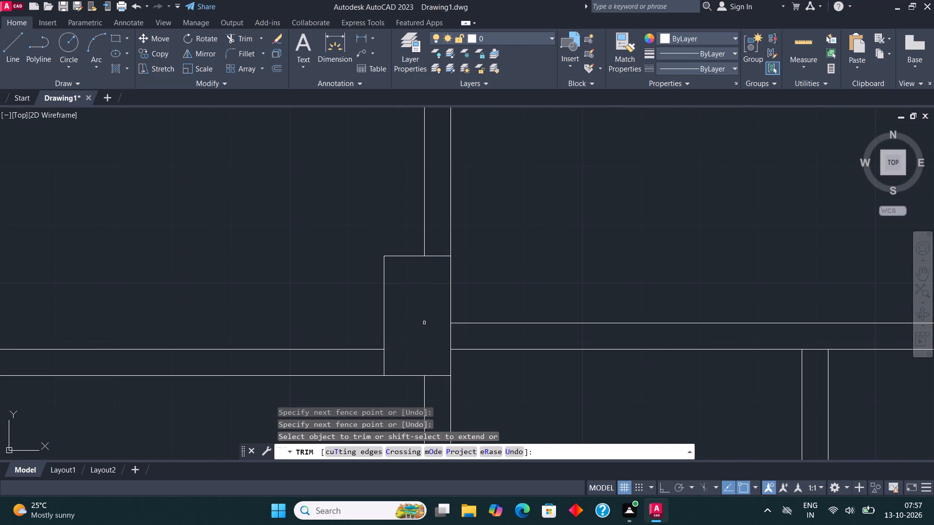
Trim the wall lines inside the columns at the staircase's northwest corner and on its north wall near the northeast corner.
scroll(424, 324, "down", 5)
scroll(502, 299, "up", 4)
scroll(426, 316, "up", 2)
left_click_drag(411, 299, 379, 289)
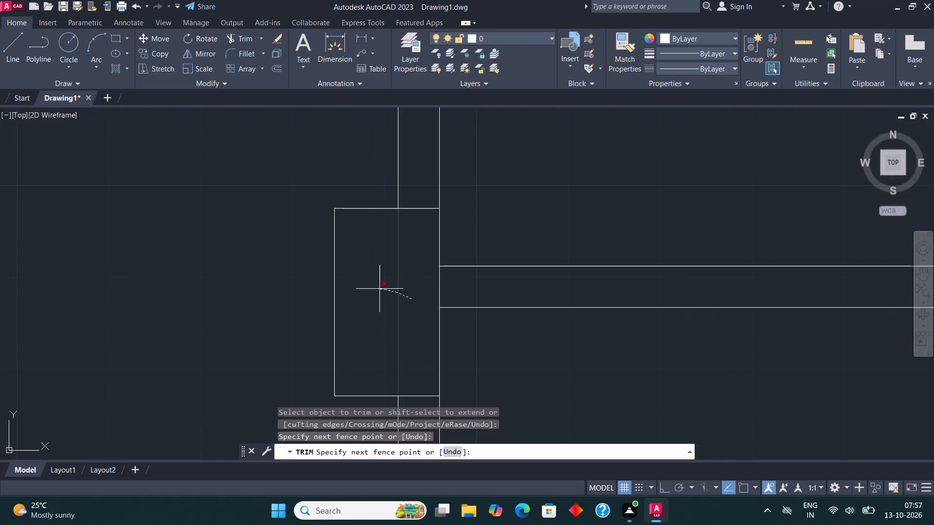
left_click_drag(379, 289, 410, 313)
scroll(407, 309, "down", 5)
scroll(582, 315, "up", 4)
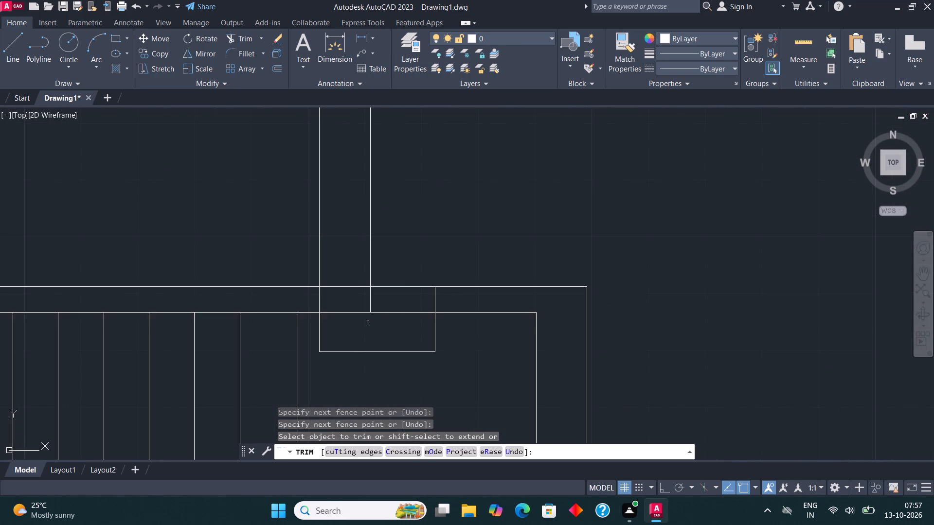
scroll(365, 322, "up", 2)
left_click_drag(402, 331, 392, 313)
scroll(572, 167, "down", 4)
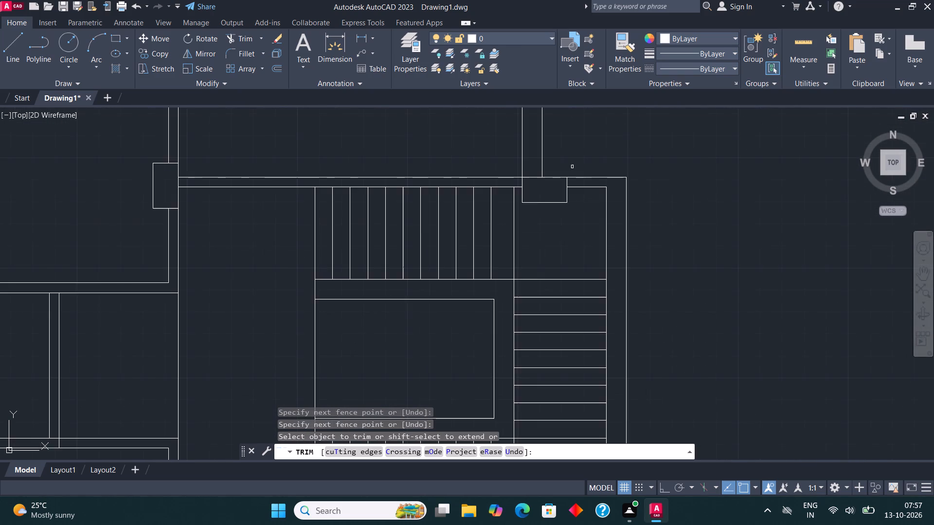
Trim the wall lines inside the columns on the staircase's south wall near its southeast corner and at its southwest corner.
scroll(572, 167, "down", 2)
scroll(558, 329, "up", 4)
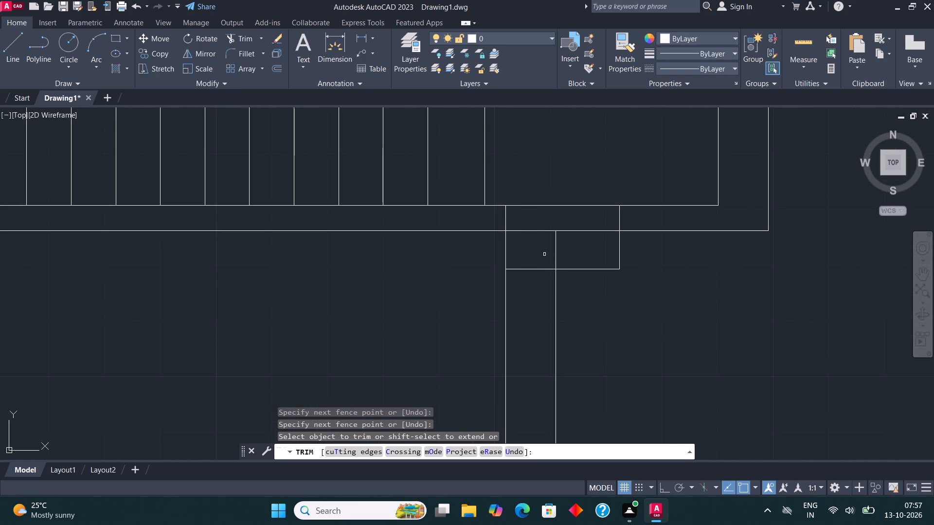
left_click_drag(544, 252, 562, 240)
scroll(564, 239, "down", 4)
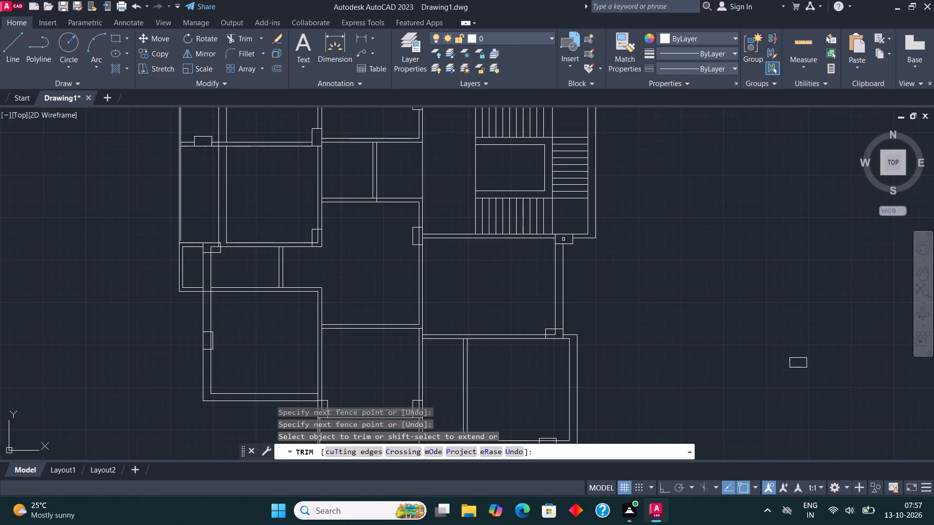
scroll(413, 234, "up", 5)
left_click_drag(445, 241, 449, 256)
scroll(452, 257, "down", 5)
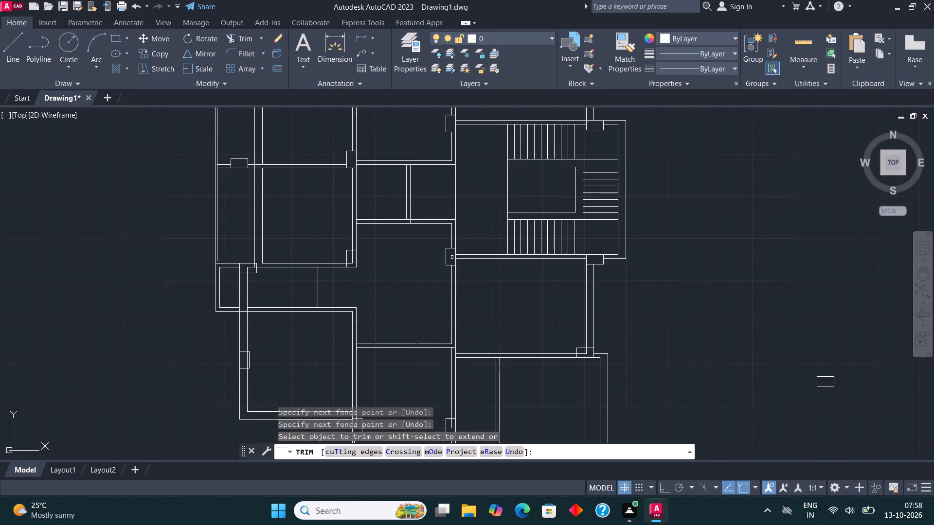
Trim the wall lines inside the columns at the lower west room's southeast and southwest corners.
scroll(317, 248, "up", 4)
left_click_drag(511, 325, 543, 332)
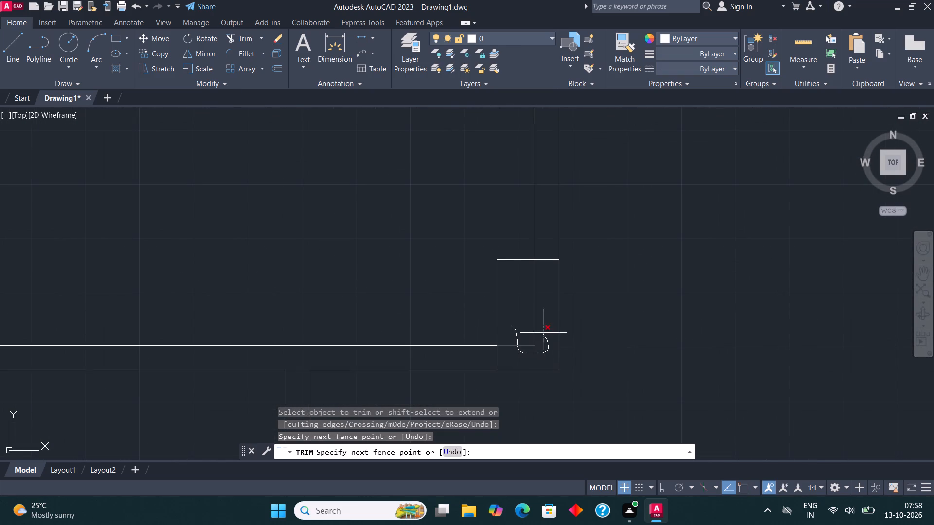
left_click_drag(543, 332, 522, 354)
scroll(580, 277, "down", 4)
scroll(469, 290, "up", 5)
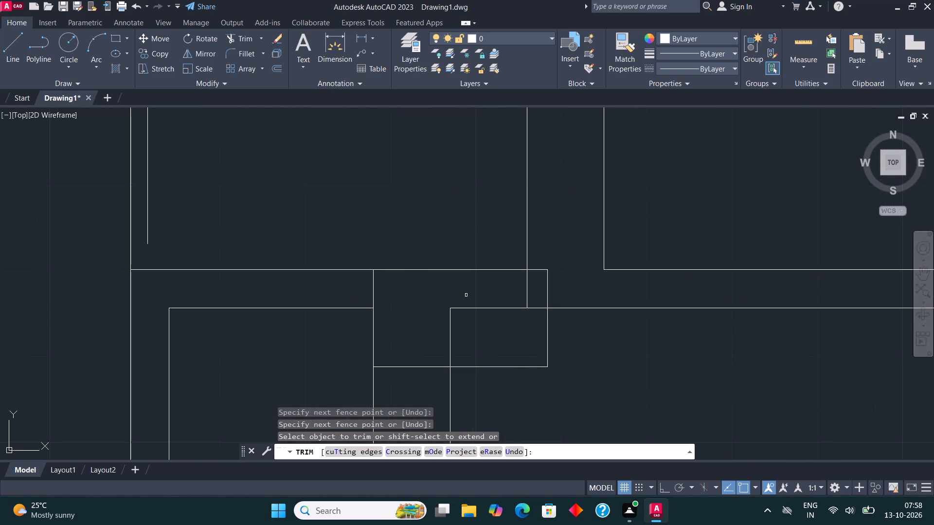
left_click_drag(466, 295, 510, 321)
scroll(506, 247, "down", 5)
Trim the vertical wall line inside the column on the southwest room's west wall.
scroll(490, 365, "up", 4)
left_click(556, 257)
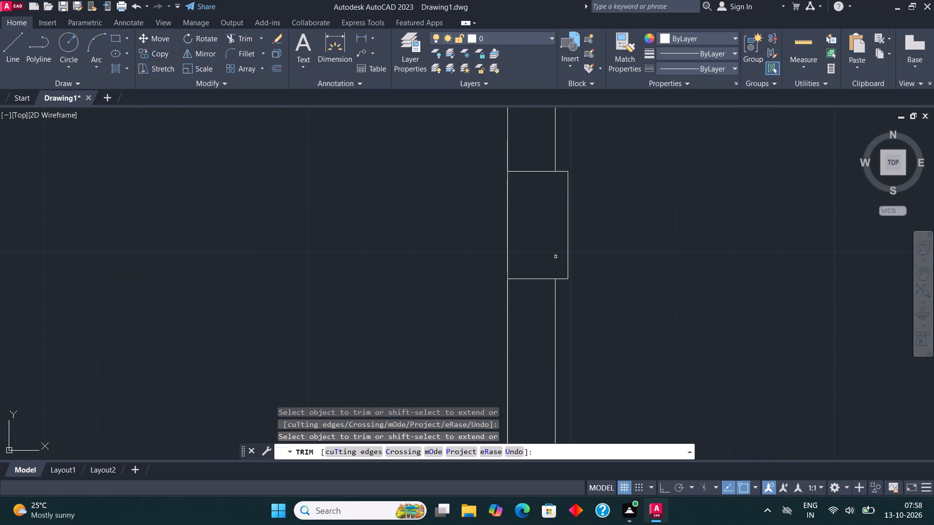
scroll(353, 271, "down", 3)
Trim the wall lines, including the leftover stub, inside the columns at both ends of the south-central room's south wall.
scroll(596, 386, "up", 3)
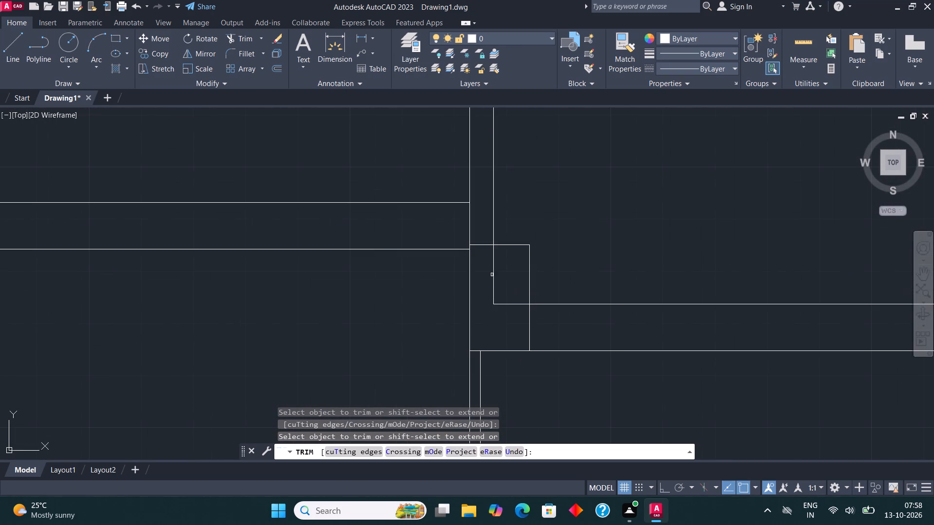
left_click_drag(491, 275, 502, 311)
scroll(498, 310, "down", 2)
scroll(503, 297, "up", 3)
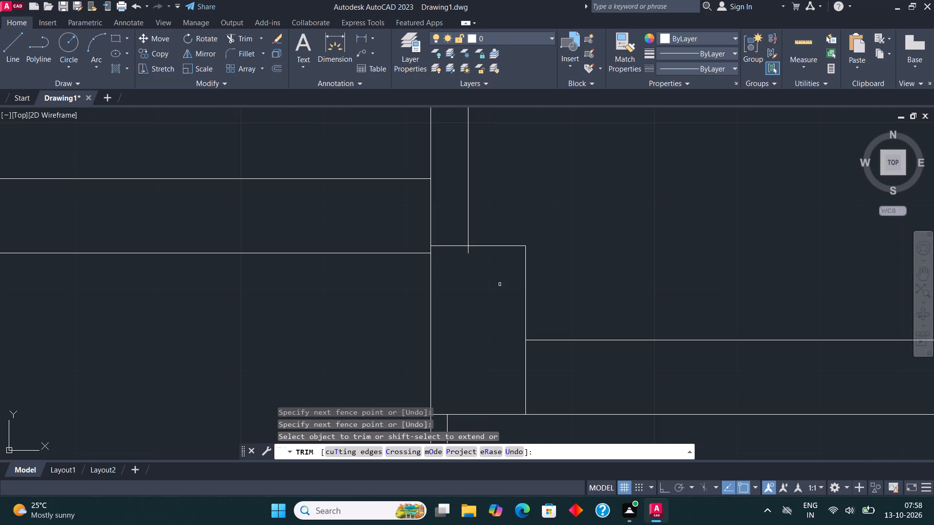
left_click(470, 251)
left_click(462, 251)
scroll(466, 293, "down", 3)
scroll(700, 330, "up", 3)
left_click_drag(684, 219, 630, 213)
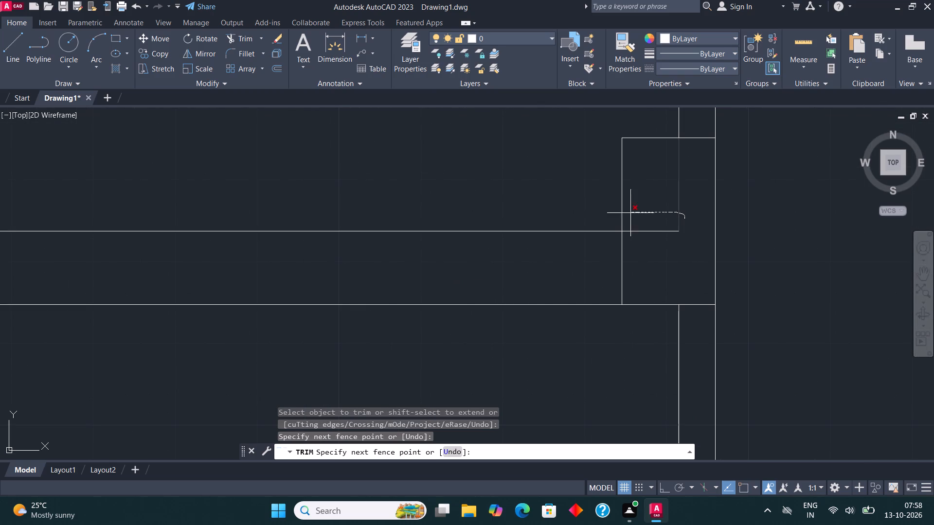
left_click_drag(630, 213, 653, 259)
scroll(313, 270, "down", 4)
Trim the wall lines inside the column on the southeast room's south wall and at the southeast corner of the room below the staircase.
scroll(522, 322, "up", 3)
left_click(631, 273)
left_click(634, 300)
scroll(611, 359, "down", 3)
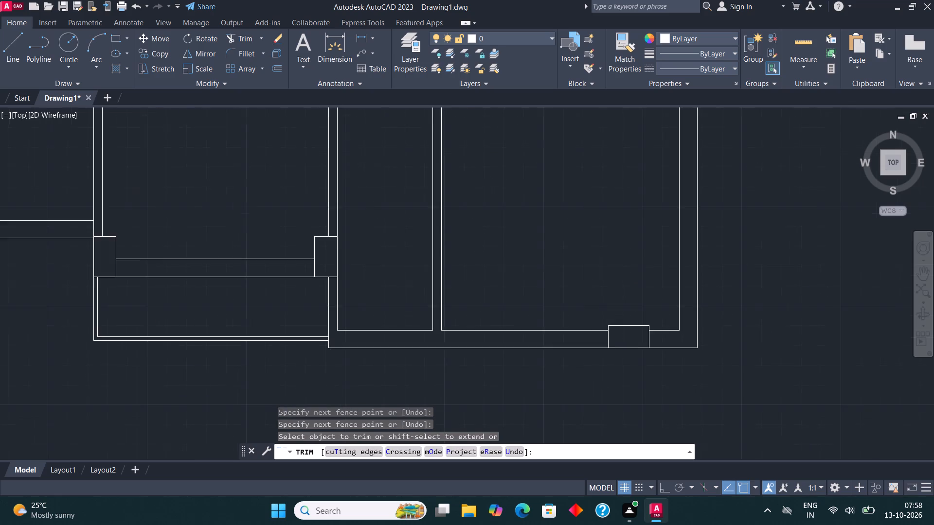
scroll(605, 391, "down", 1)
scroll(621, 263, "up", 5)
left_click_drag(624, 307, 584, 346)
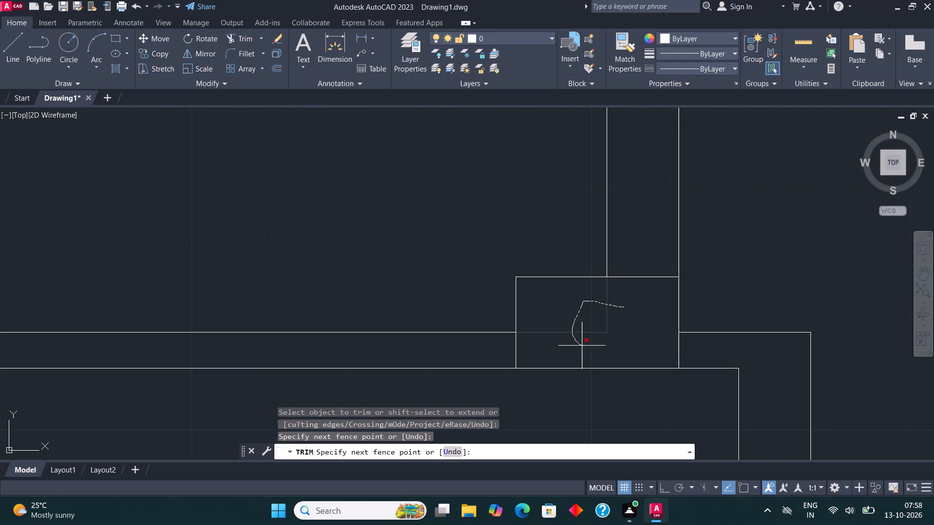
left_click_drag(584, 346, 614, 332)
scroll(611, 394, "down", 4)
scroll(558, 336, "down", 2)
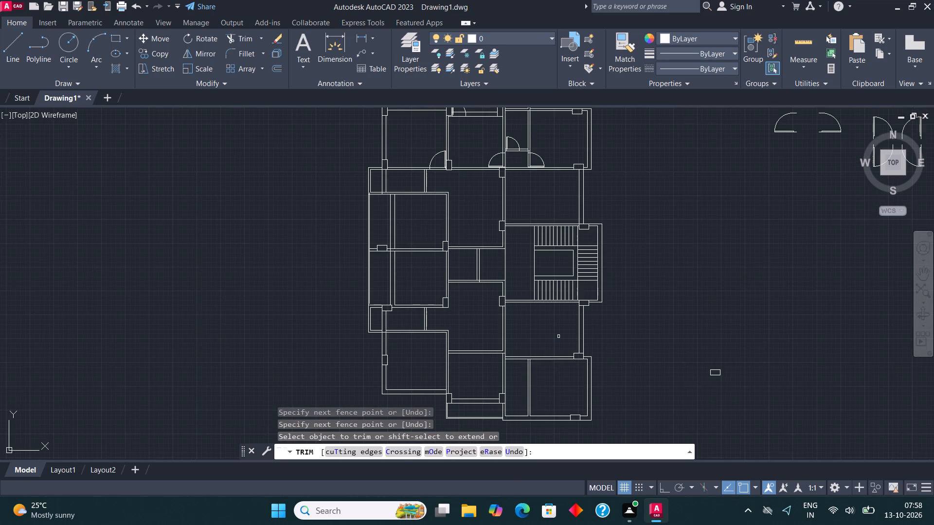
scroll(558, 344, "down", 1)
key("Escape")
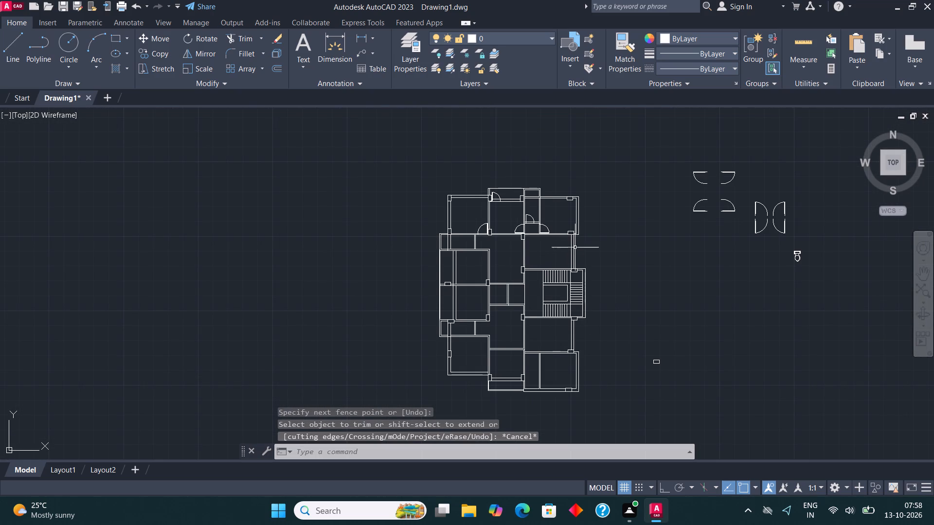
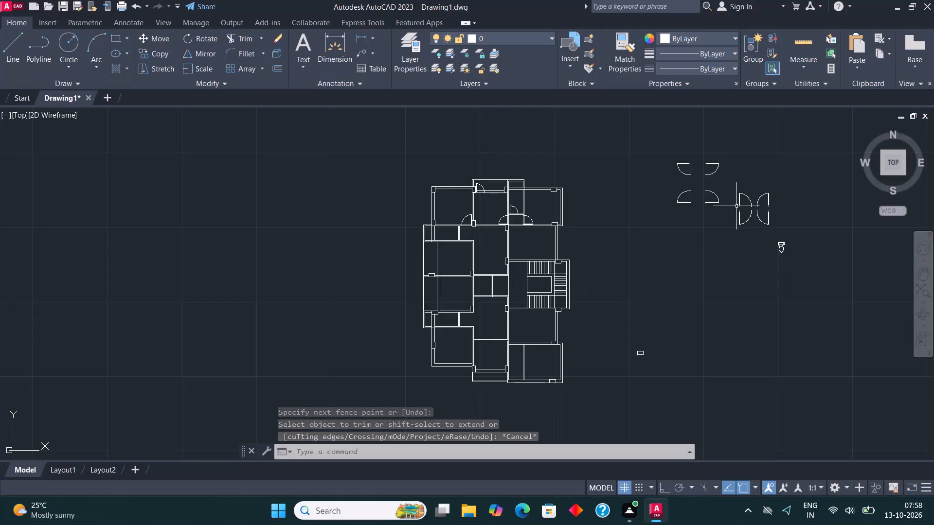
Copy the south-swinging door from the door set onto the south-central room's south wall, just east of the southwest column.
scroll(735, 202, "up", 2)
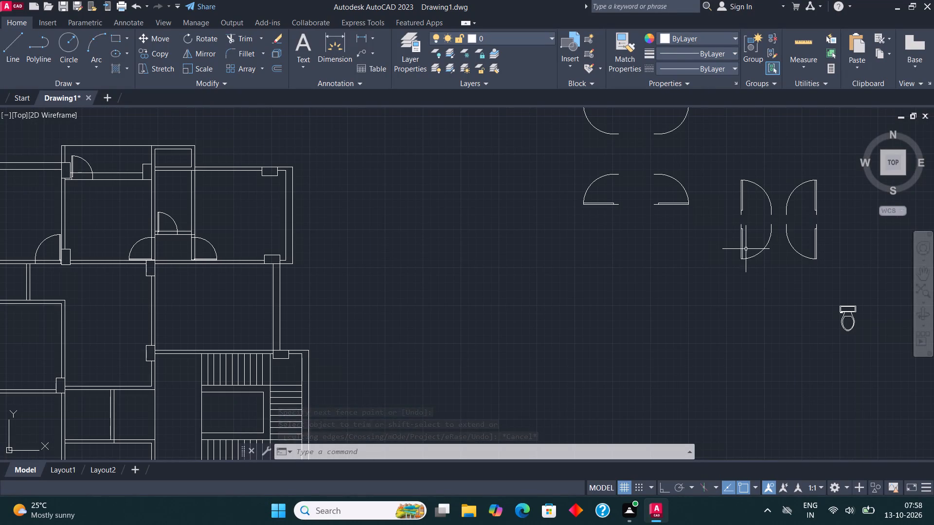
left_click(743, 242)
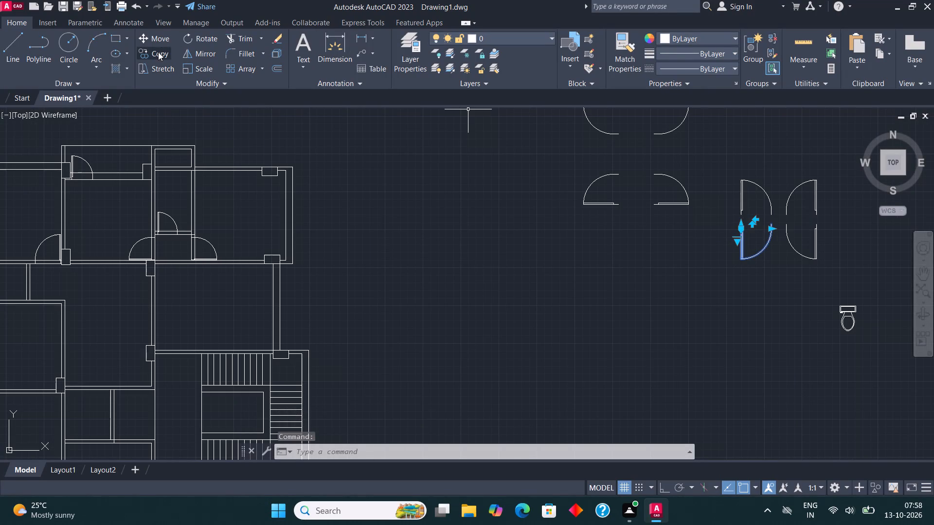
left_click(158, 52)
scroll(742, 209, "up", 3)
left_click(723, 272)
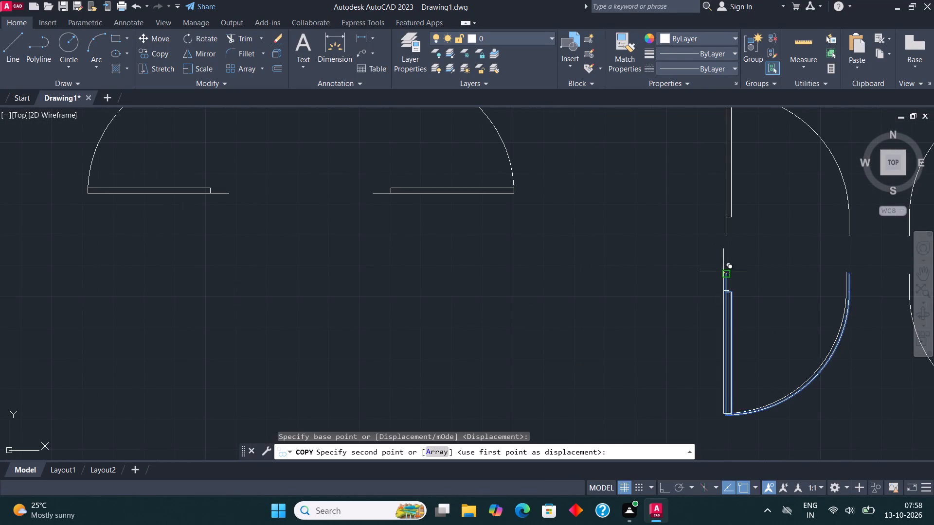
scroll(719, 197, "down", 6)
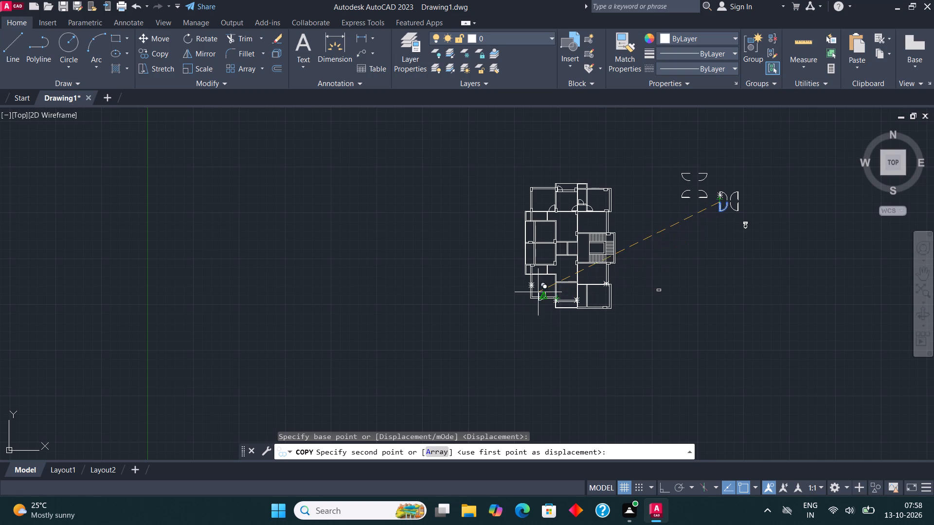
scroll(537, 302, "up", 4)
scroll(670, 294, "up", 4)
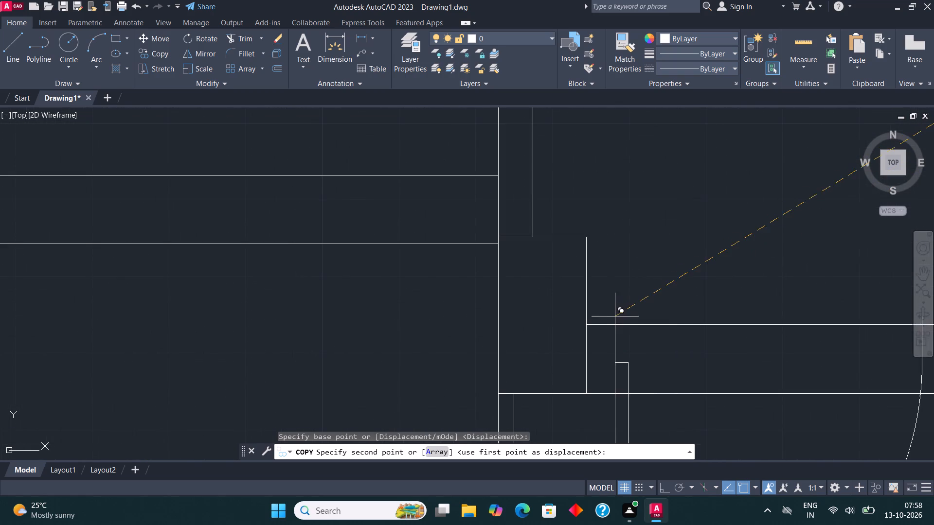
left_click(606, 323)
scroll(502, 265, "down", 4)
scroll(563, 289, "up", 3)
key("Escape")
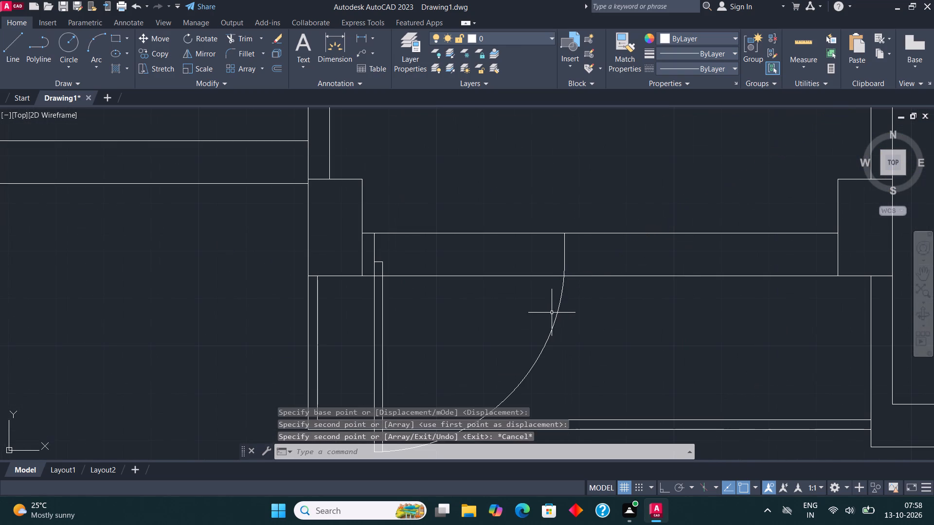
Scale the copied door down about its hinge-side wall end so its swing fits within the south balcony.
left_click(557, 315)
left_click(191, 64)
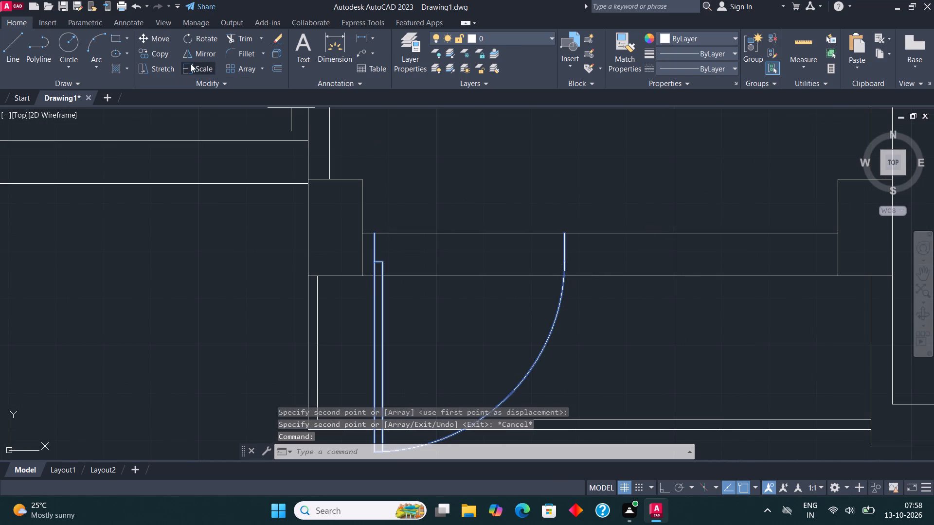
scroll(485, 227, "down", 1)
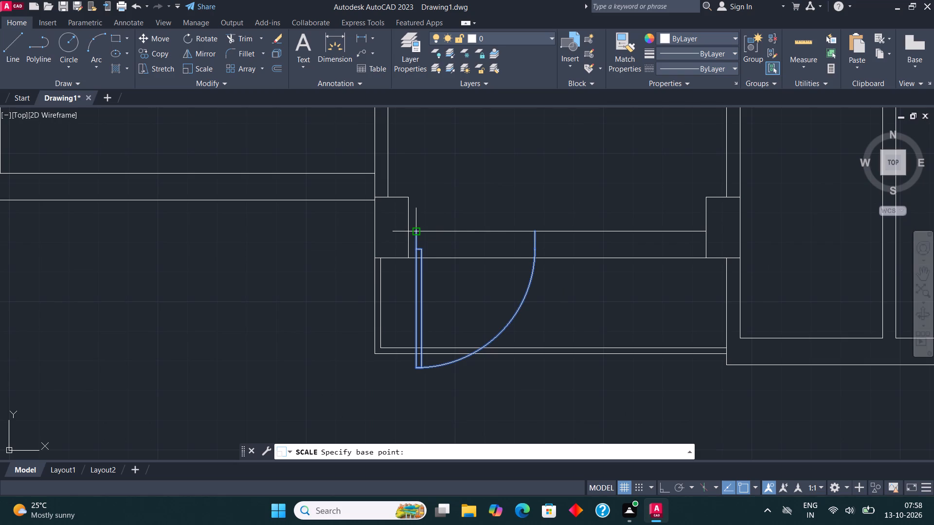
left_click(419, 231)
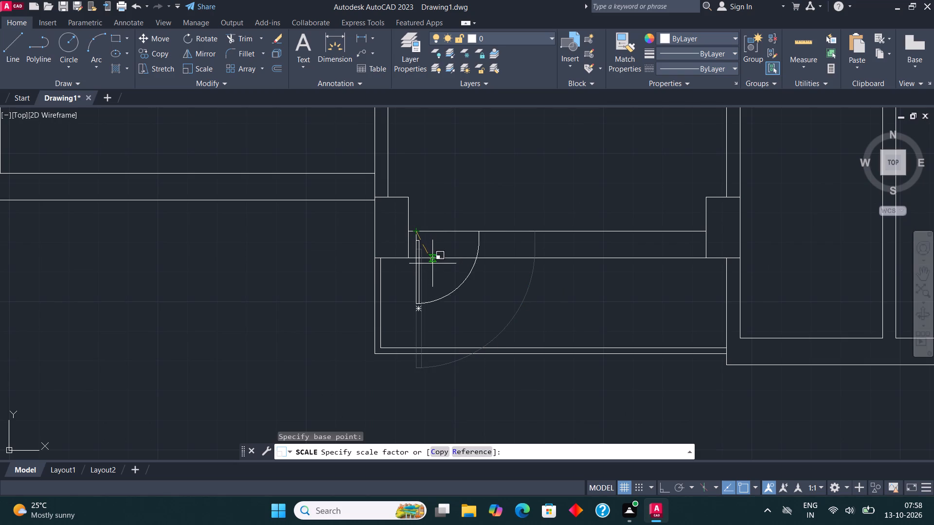
left_click(435, 275)
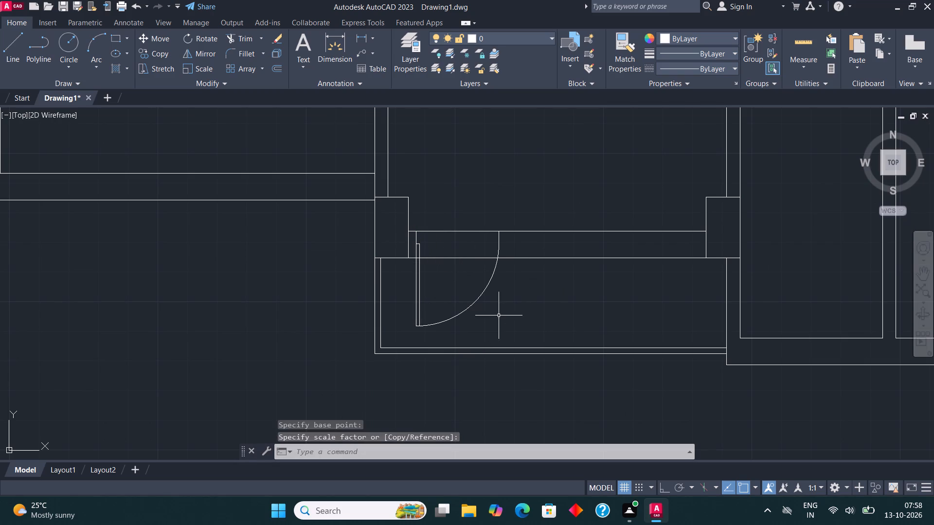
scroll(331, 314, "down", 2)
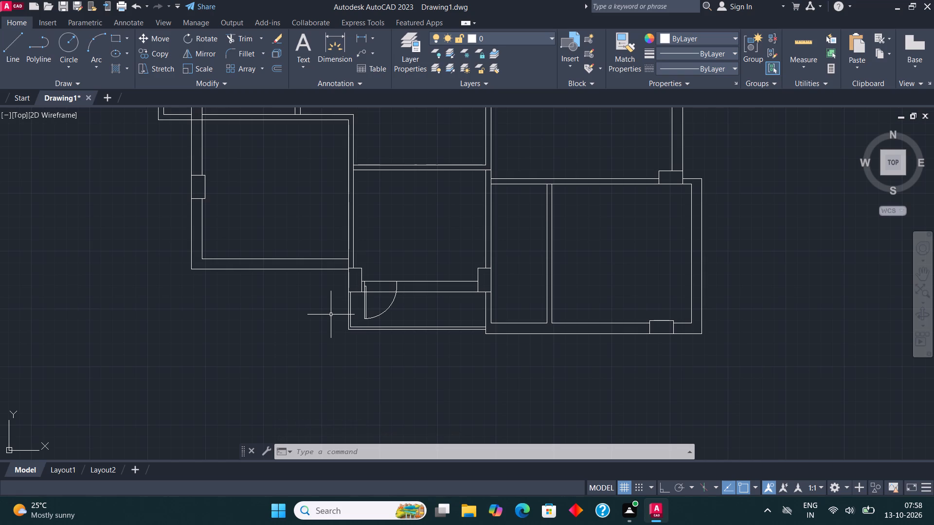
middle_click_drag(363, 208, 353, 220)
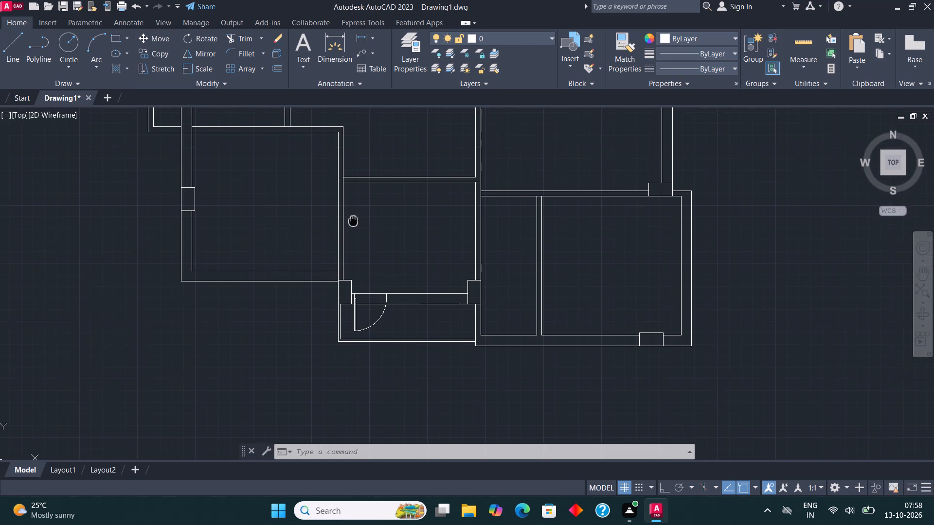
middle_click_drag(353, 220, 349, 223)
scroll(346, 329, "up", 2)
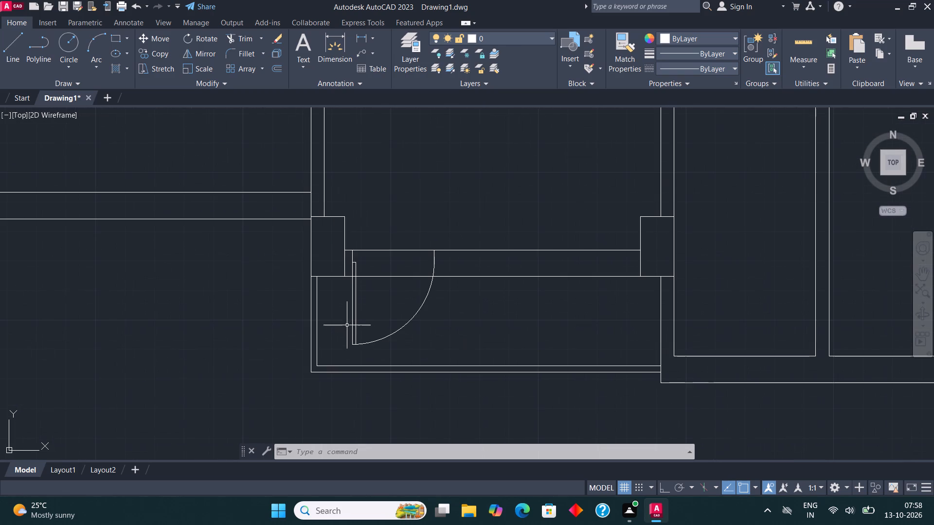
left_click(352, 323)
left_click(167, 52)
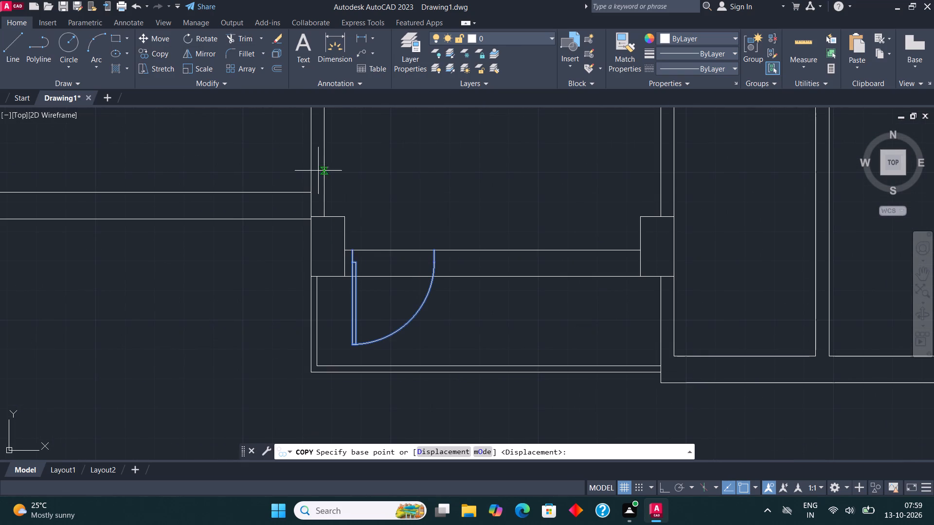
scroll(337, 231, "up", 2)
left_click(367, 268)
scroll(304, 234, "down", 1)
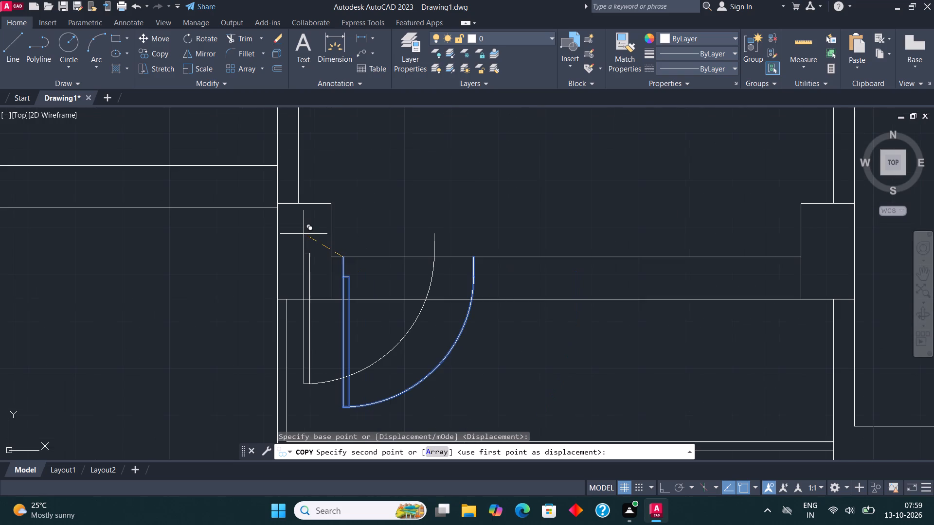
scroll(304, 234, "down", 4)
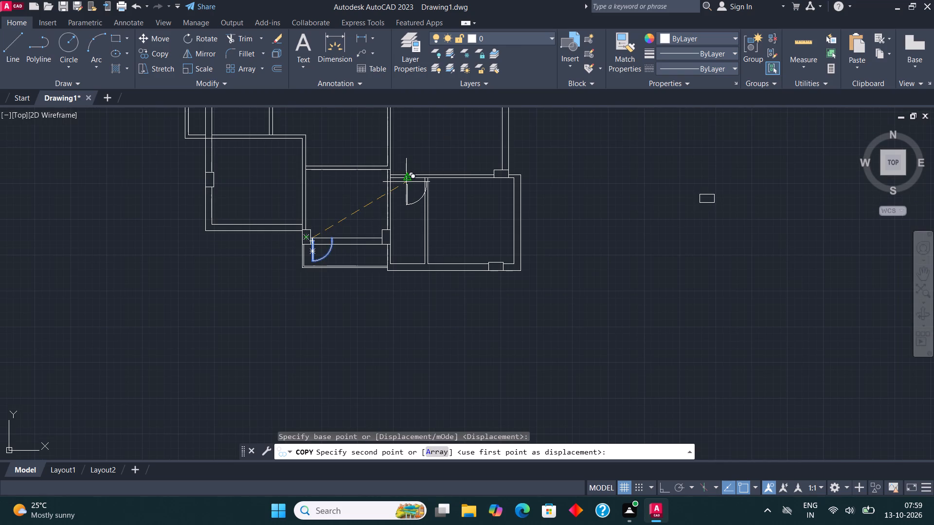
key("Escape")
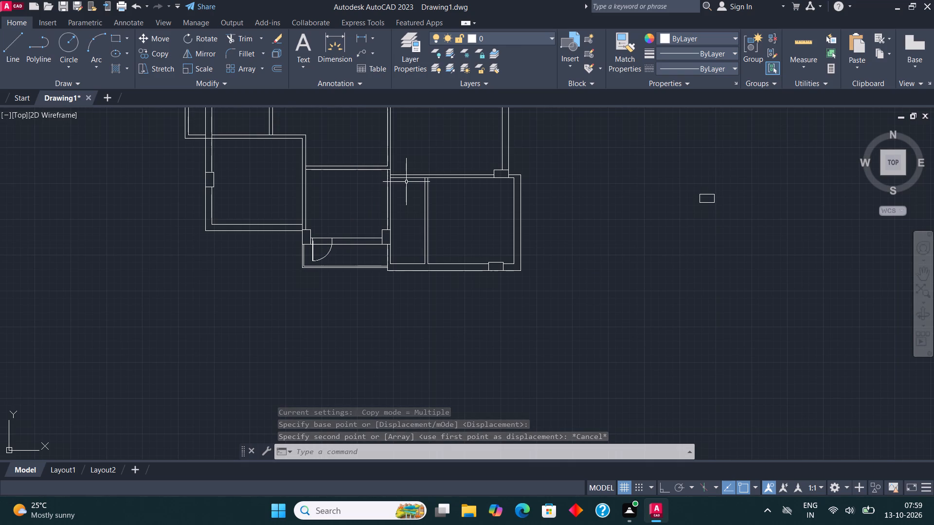
Draw a line 6'8" north from the narrow southeast room's inner southwest corner, continuing east across to the partition wall.
left_click(6, 40)
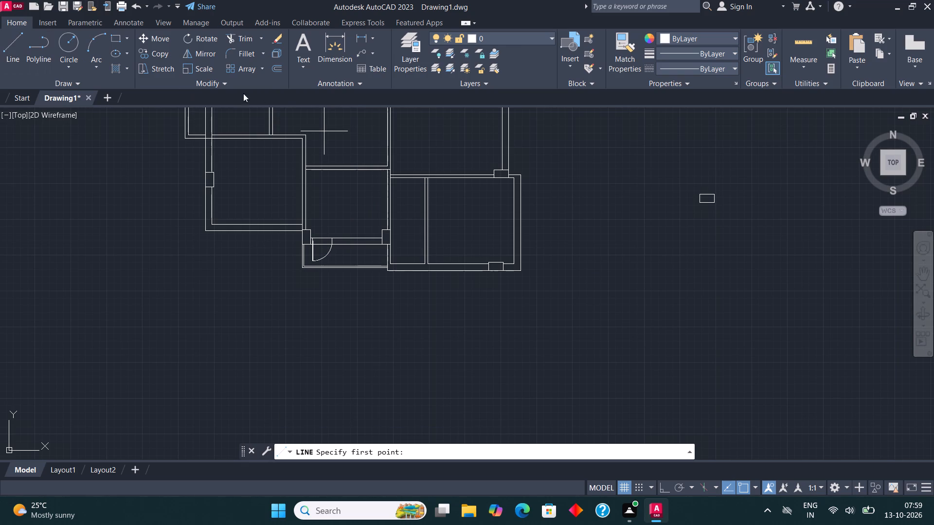
scroll(395, 264, "up", 2)
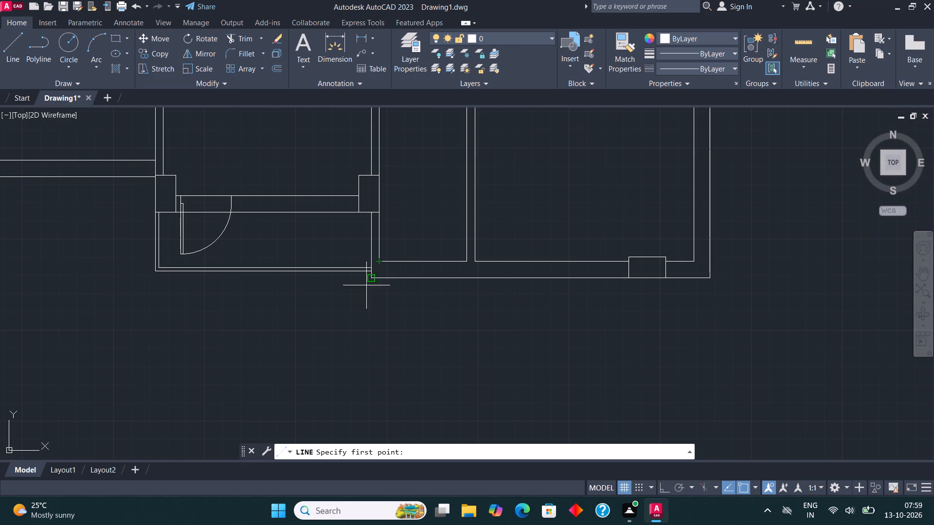
scroll(399, 163, "up", 1)
middle_click_drag(399, 163, 385, 245)
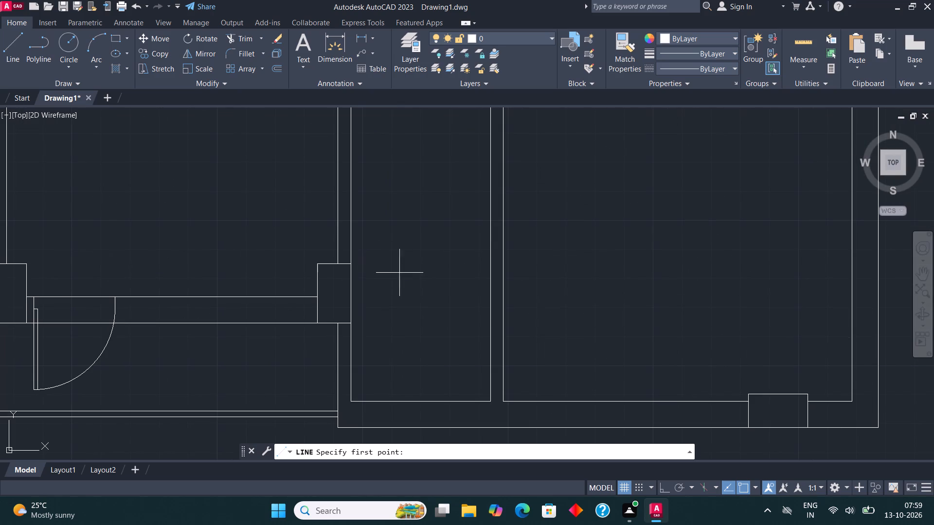
left_click(352, 402)
key("F8")
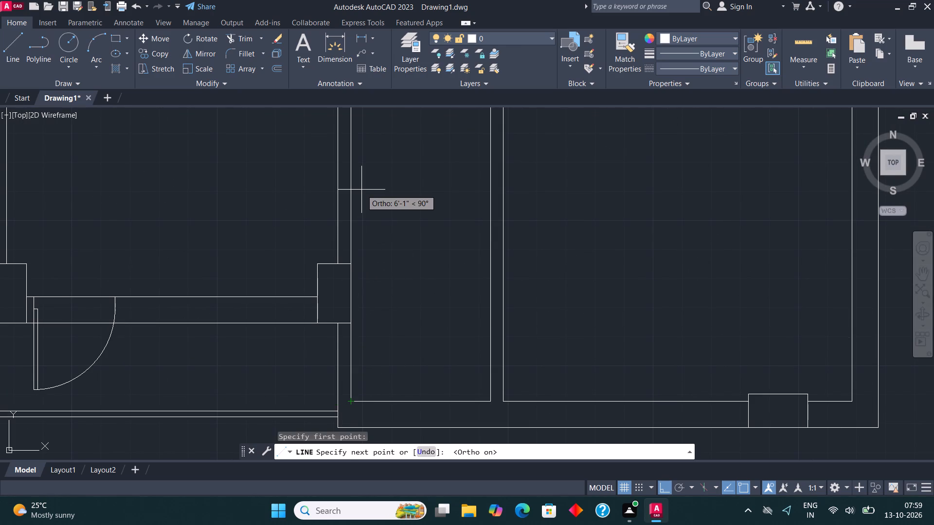
type("6'8\"")
key("Return")
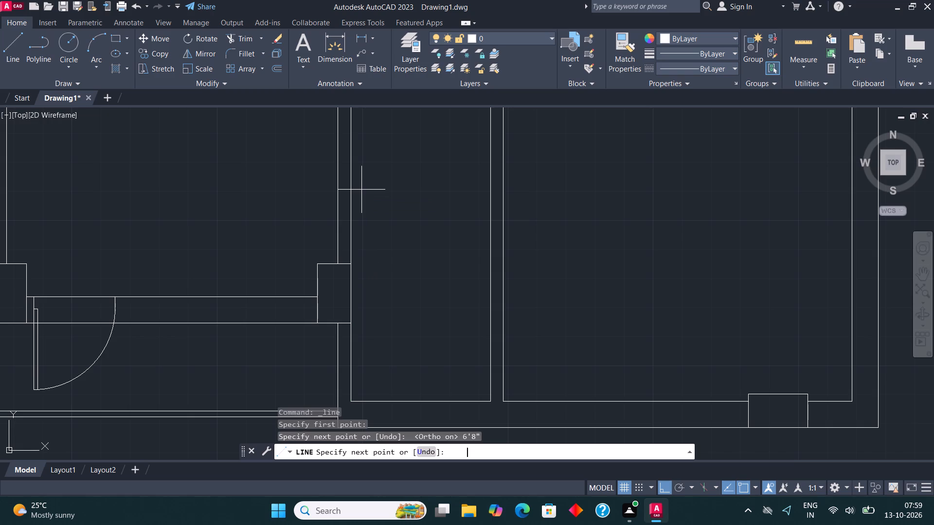
left_click(488, 171)
scroll(395, 195, "down", 1)
middle_click_drag(396, 197, 398, 308)
key("Escape")
Offset the new horizontal line across the narrow southeast room 4.5" to the north to form a partition wall.
scroll(413, 294, "up", 3)
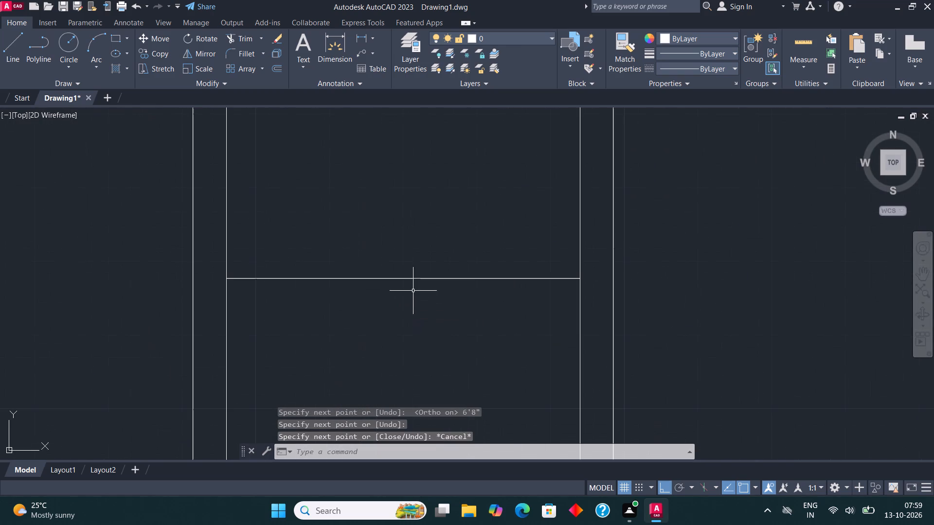
left_click_drag(414, 290, 412, 249)
left_click(385, 231)
left_click(278, 67)
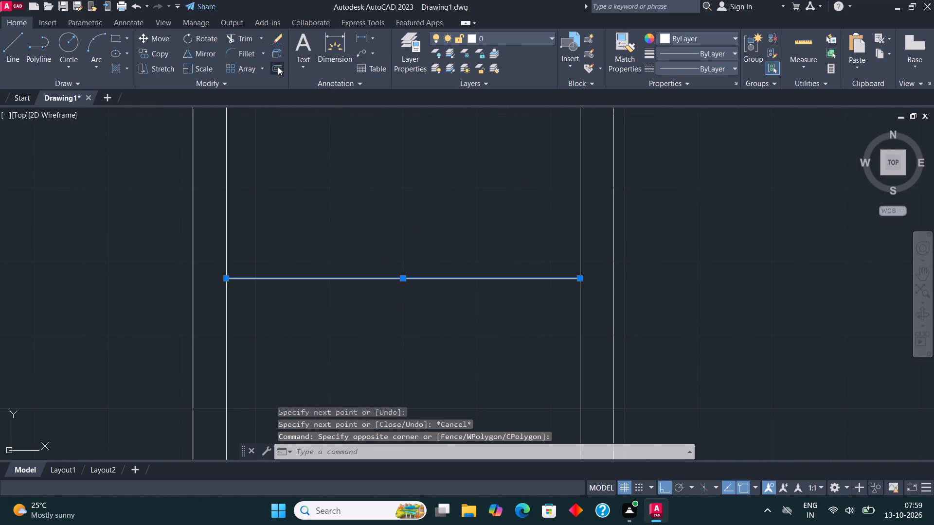
left_click(403, 280)
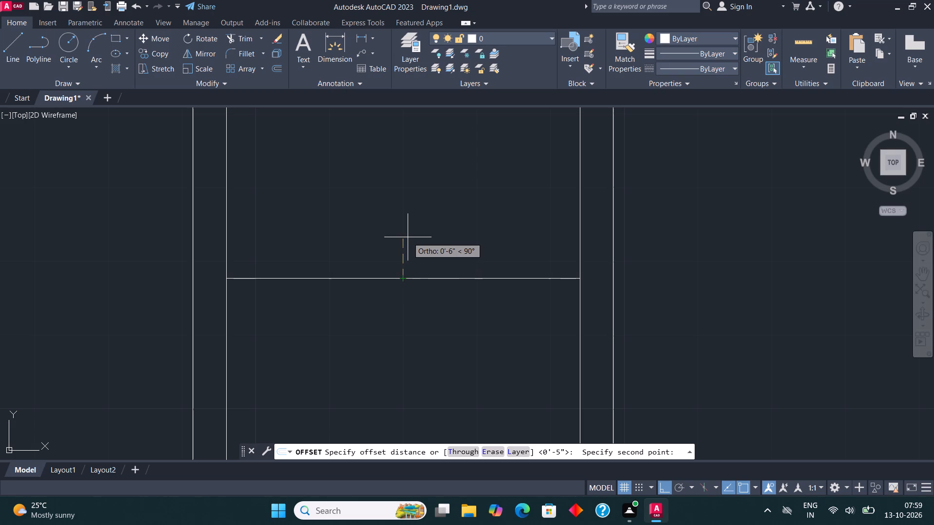
type("4.5\"")
key("Return")
left_click(414, 195)
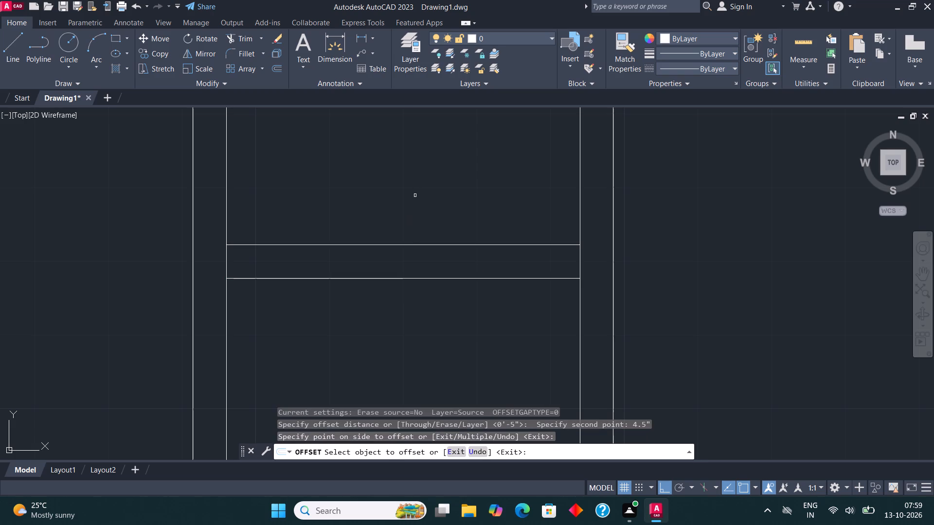
scroll(407, 204, "down", 2)
key("Escape")
Draw short lines continuing both new partition lines across the west wall and the northern one across the east wall.
scroll(409, 196, "down", 2)
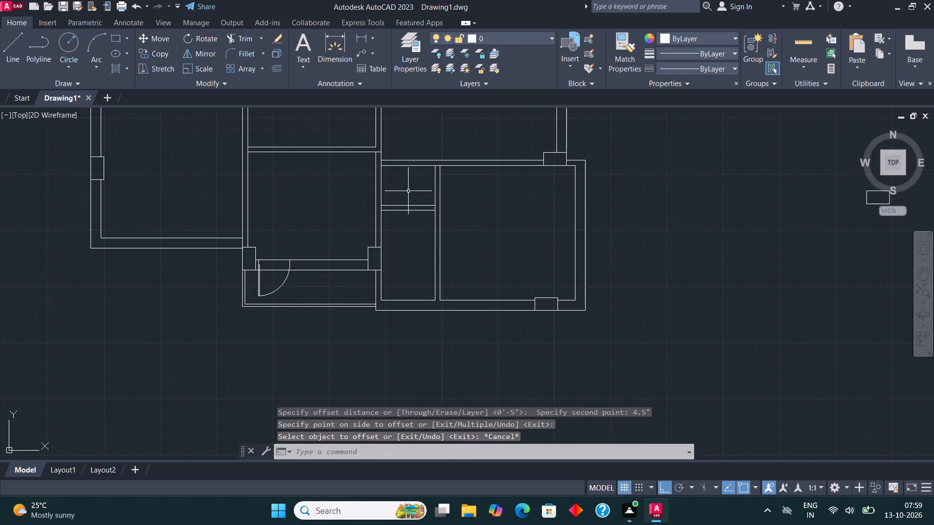
middle_click_drag(405, 179, 385, 299)
scroll(377, 332, "up", 3)
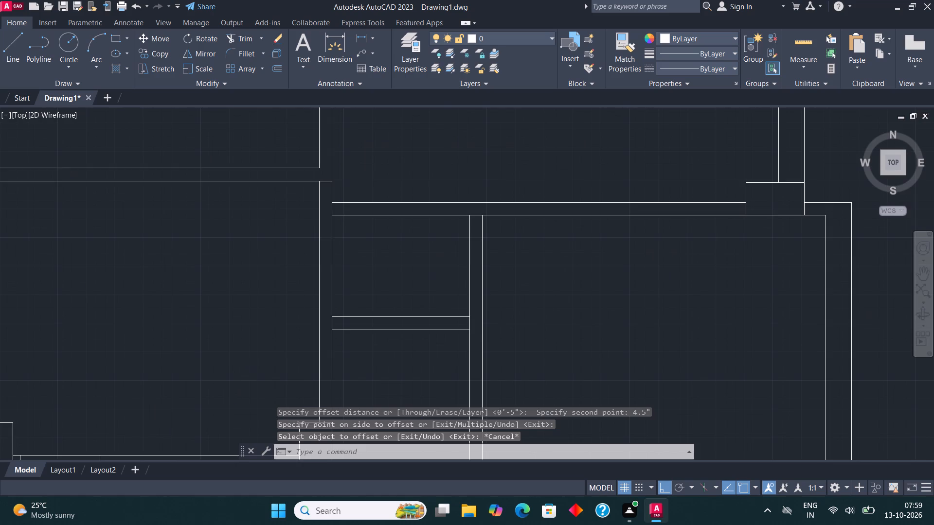
left_click(18, 48)
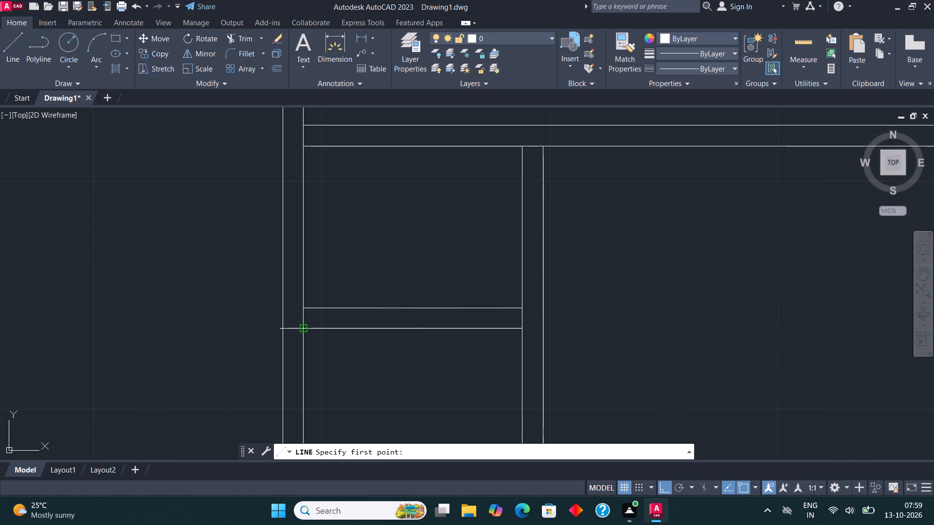
left_click(302, 327)
left_click(281, 327)
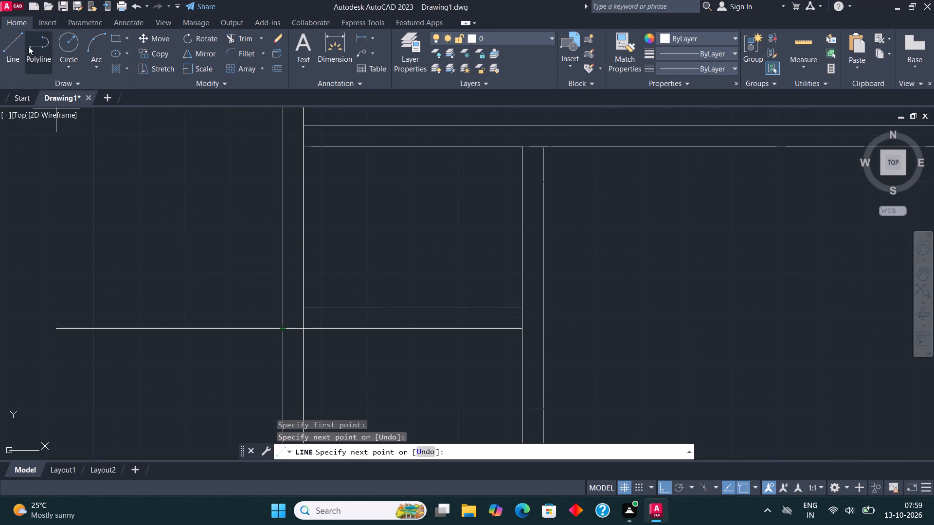
left_click(18, 43)
left_click(305, 308)
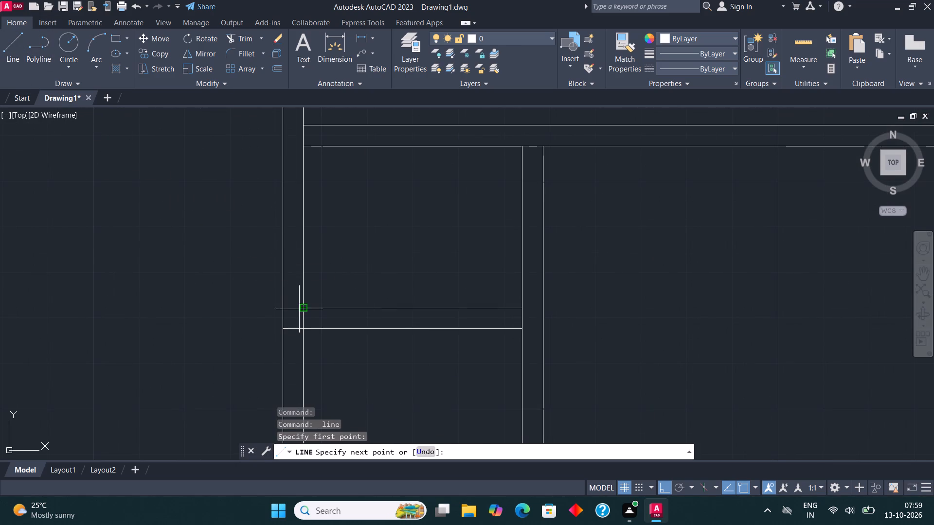
left_click(278, 309)
left_click(16, 38)
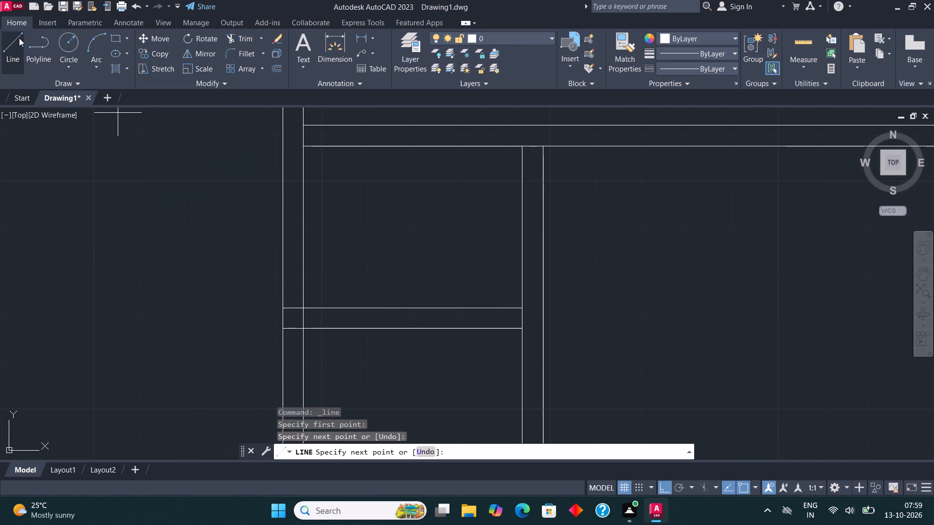
left_click(518, 305)
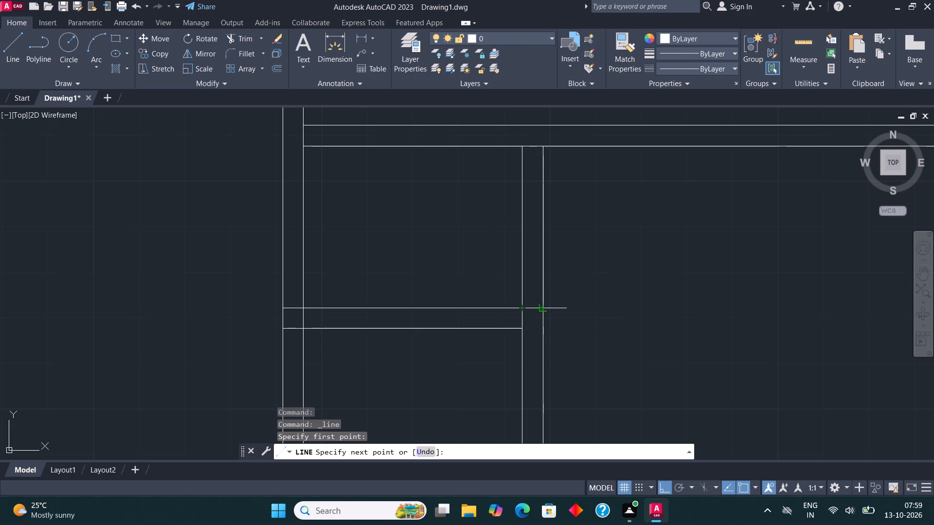
left_click(543, 305)
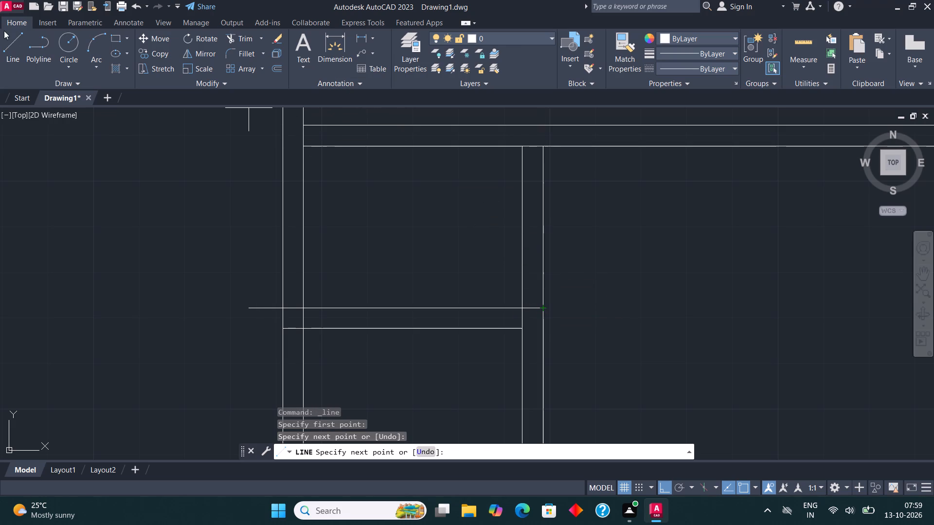
Draw a short line continuing the upper line of the southeast room's north wall west across the west wall.
left_click(14, 38)
scroll(320, 259, "down", 1)
scroll(317, 186, "up", 1)
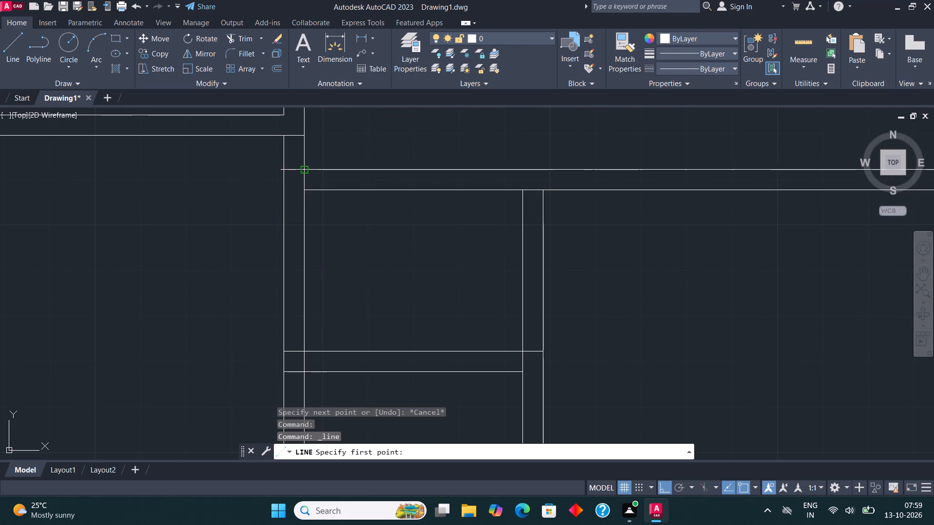
left_click(303, 169)
left_click(278, 166)
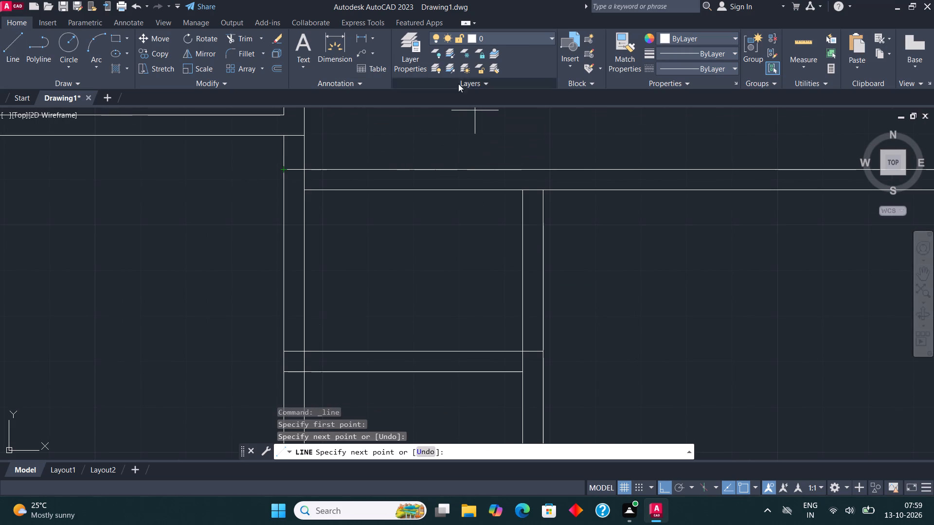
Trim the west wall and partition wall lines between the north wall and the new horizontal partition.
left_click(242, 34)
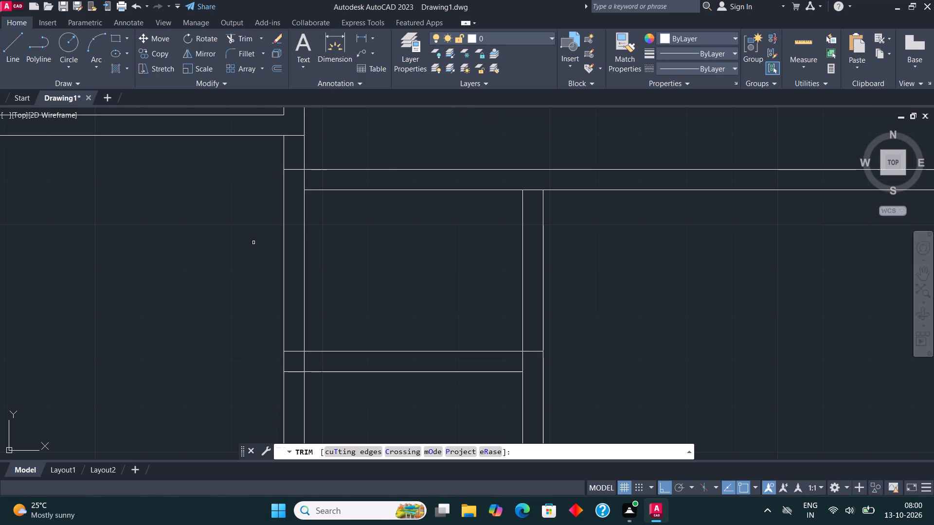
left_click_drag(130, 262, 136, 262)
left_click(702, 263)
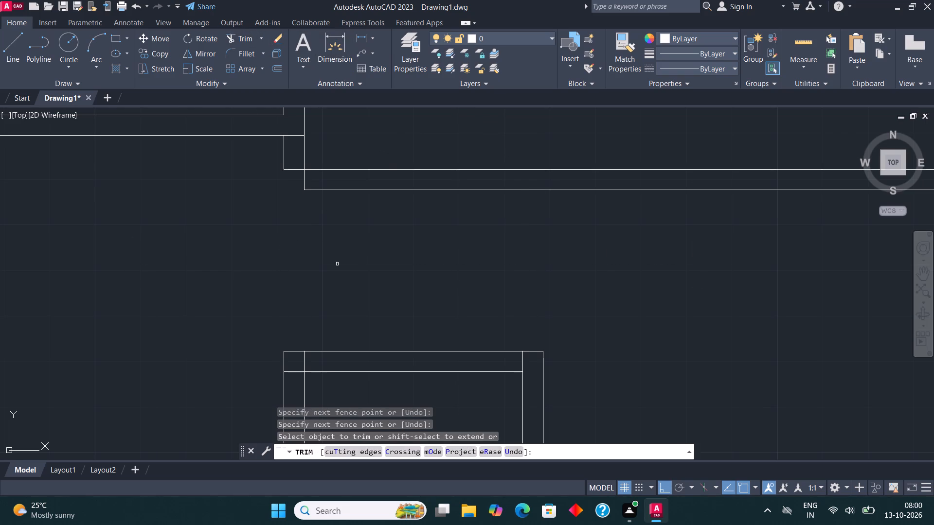
Trim the overlapping line pieces inside both upper corners of the narrow southeast room's new partition.
scroll(359, 268, "down", 3)
scroll(367, 293, "up", 3)
left_click_drag(261, 311, 317, 283)
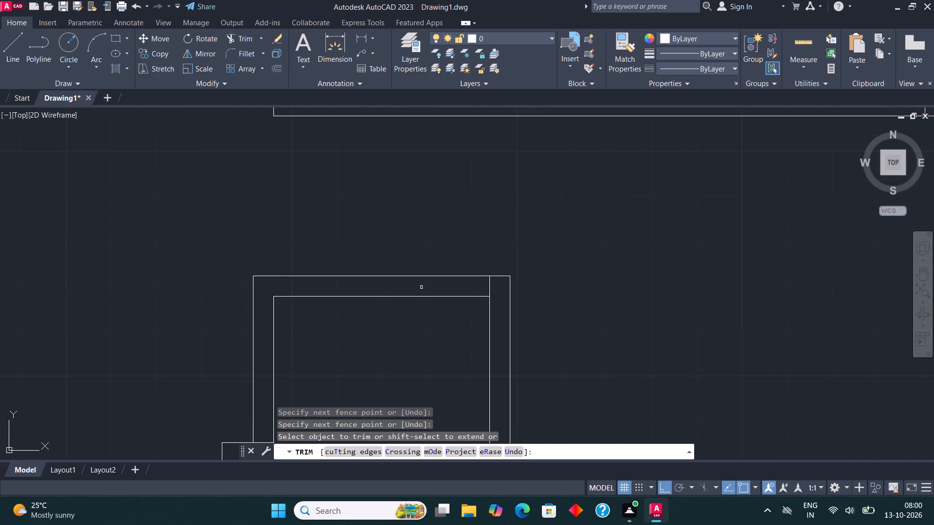
left_click_drag(486, 286, 497, 304)
scroll(500, 344, "down", 1)
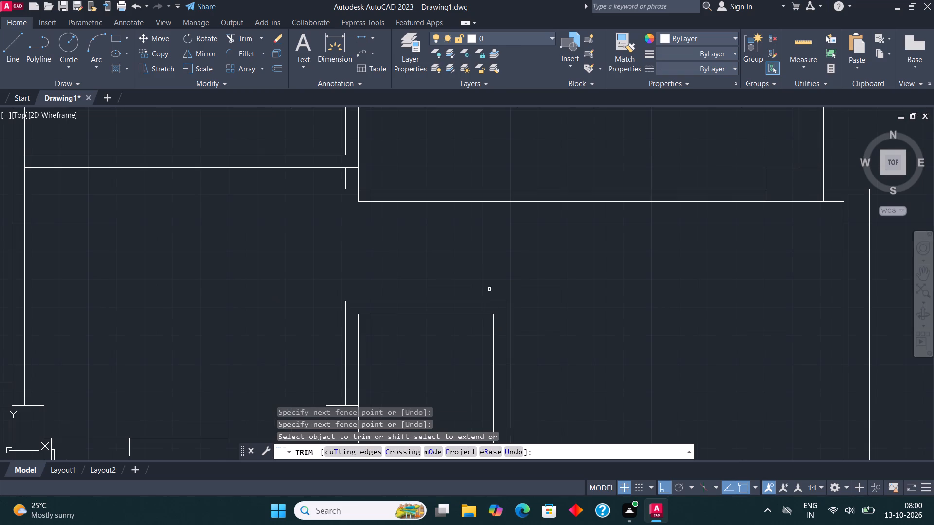
scroll(462, 252, "down", 2)
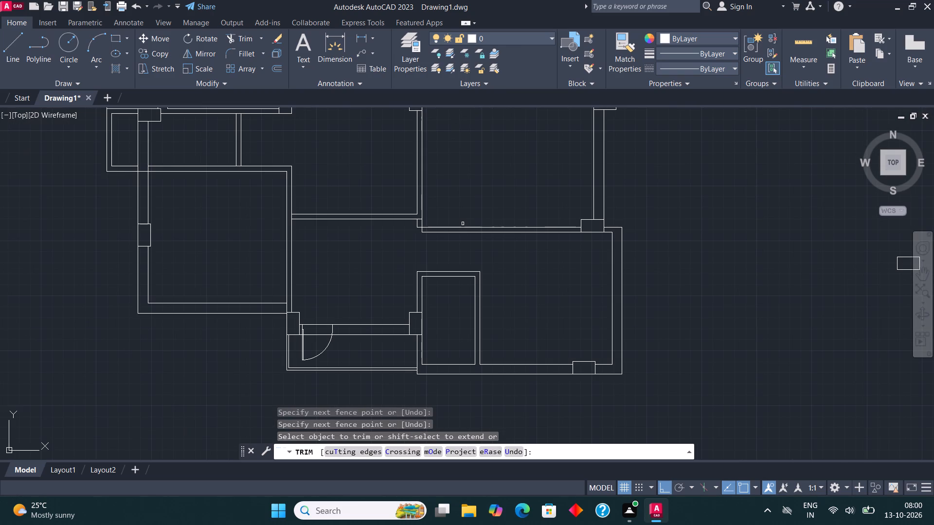
scroll(445, 248, "up", 2)
key("Escape")
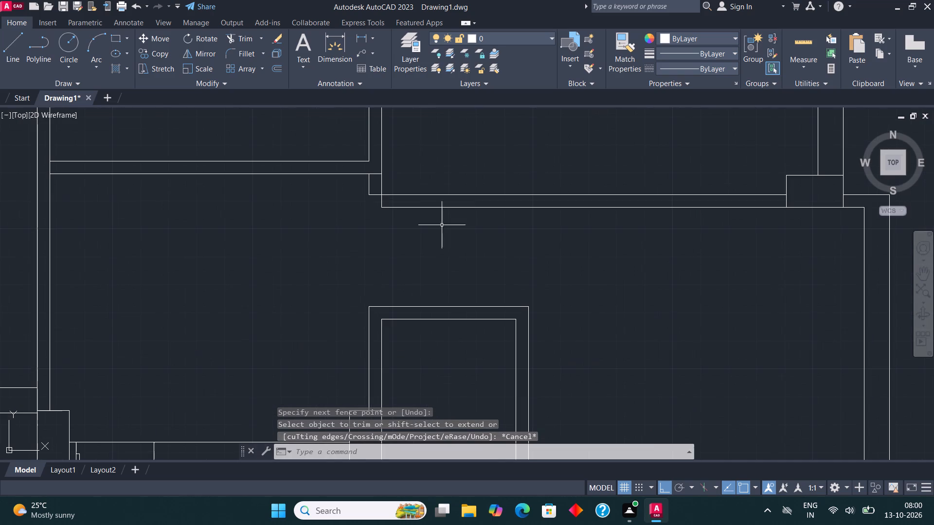
Draw both west wall lines between the southeast room's north wall and the new horizontal partition.
left_click(19, 45)
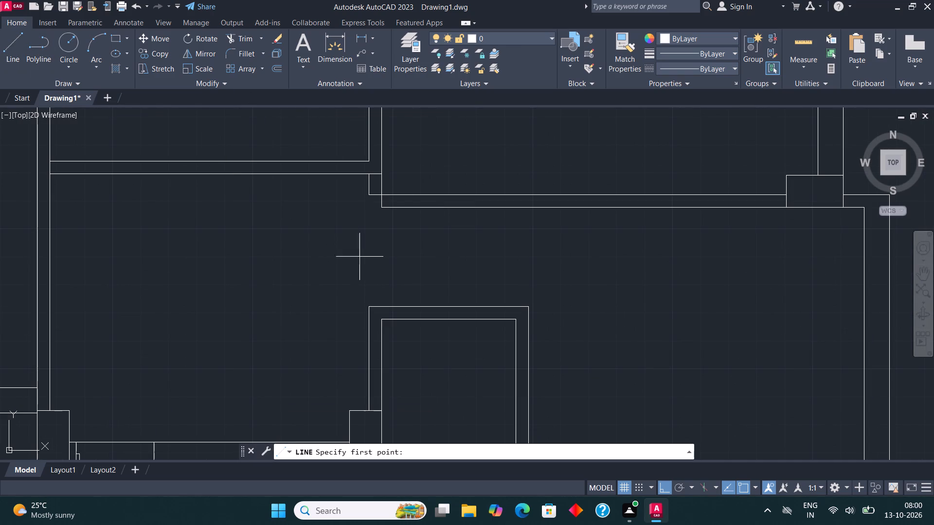
scroll(396, 253, "down", 2)
scroll(396, 257, "up", 2)
left_click(376, 204)
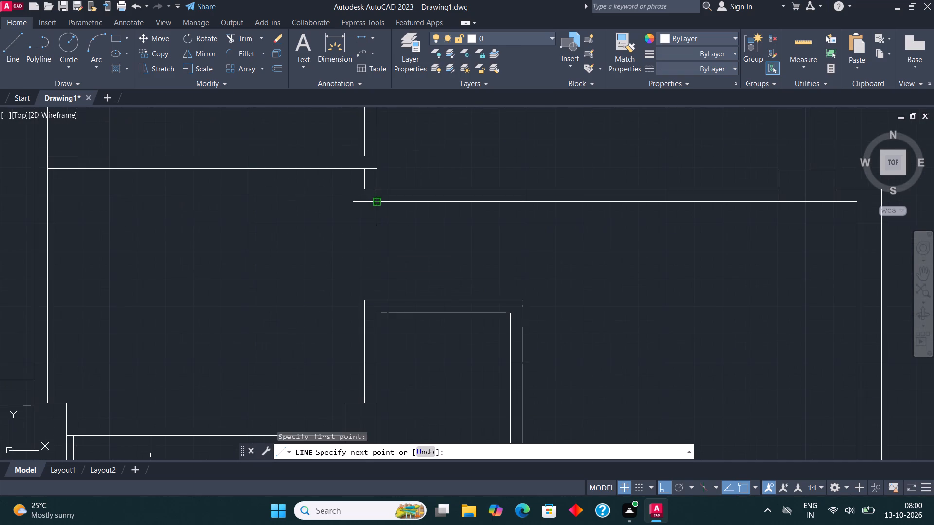
left_click(371, 315)
left_click(8, 47)
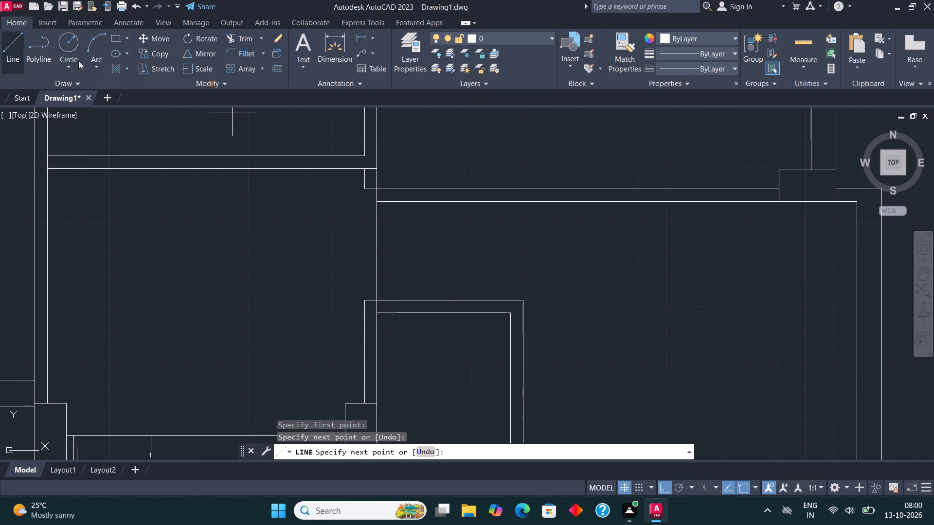
left_click(363, 190)
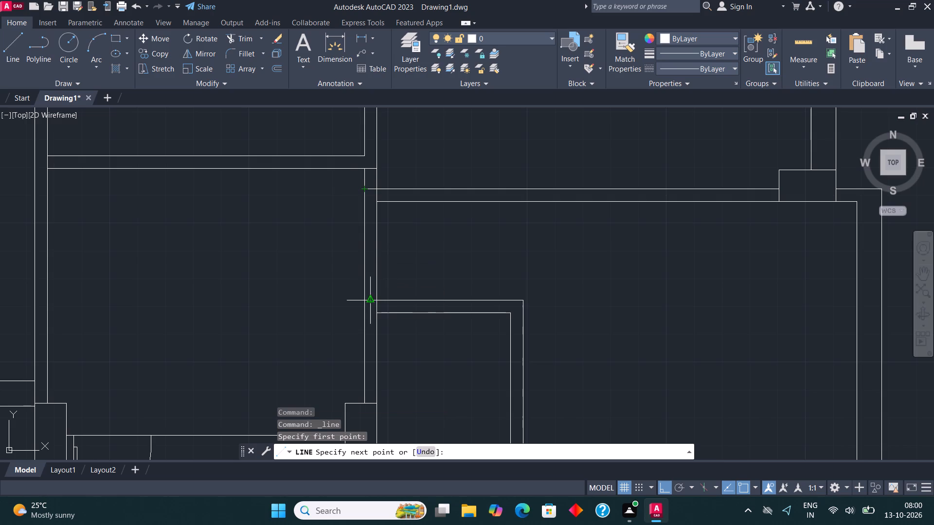
left_click(364, 300)
key("Escape")
scroll(367, 298, "down", 1)
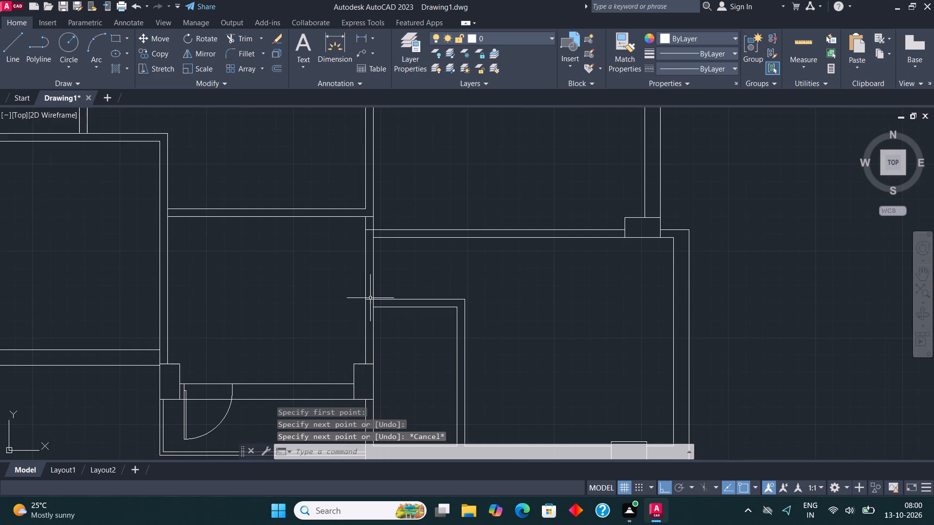
scroll(365, 224, "down", 1)
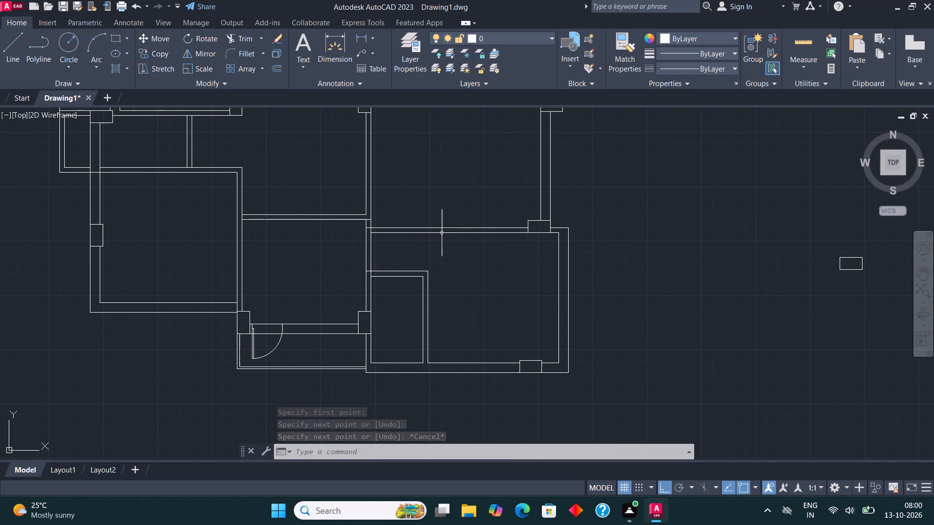
Draw two lines extending the narrow room's east partition wall north to the lower line of the north wall.
scroll(442, 233, "up", 3)
left_click(10, 51)
scroll(368, 188, "down", 1)
left_click(376, 313)
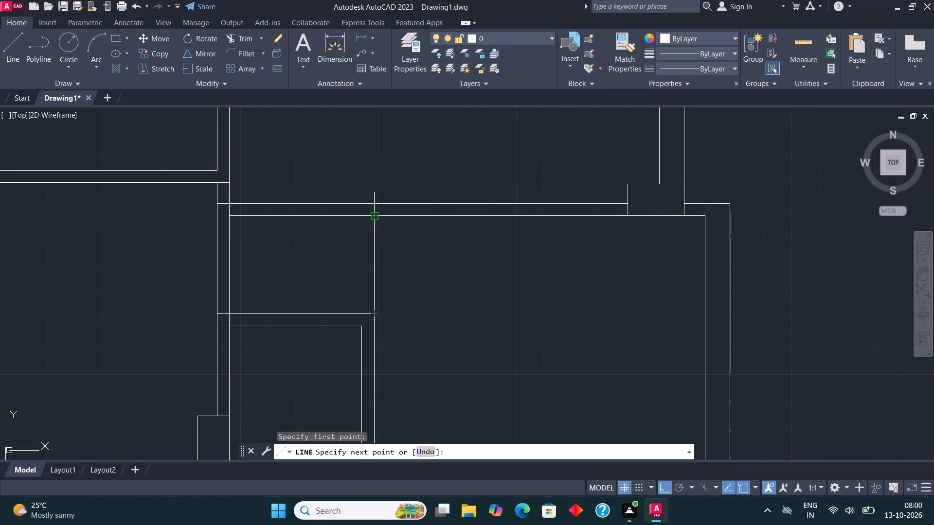
left_click(377, 215)
left_click(9, 38)
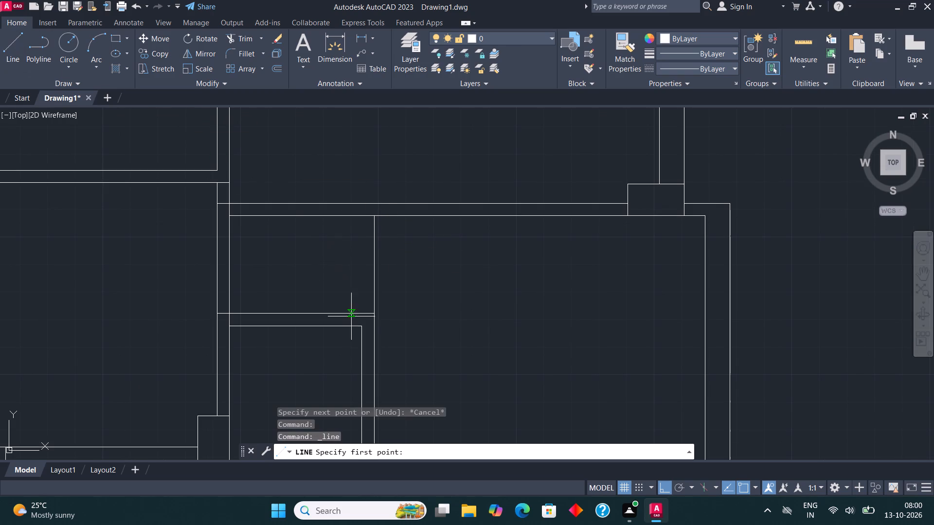
left_click(360, 325)
left_click(363, 219)
key("Escape")
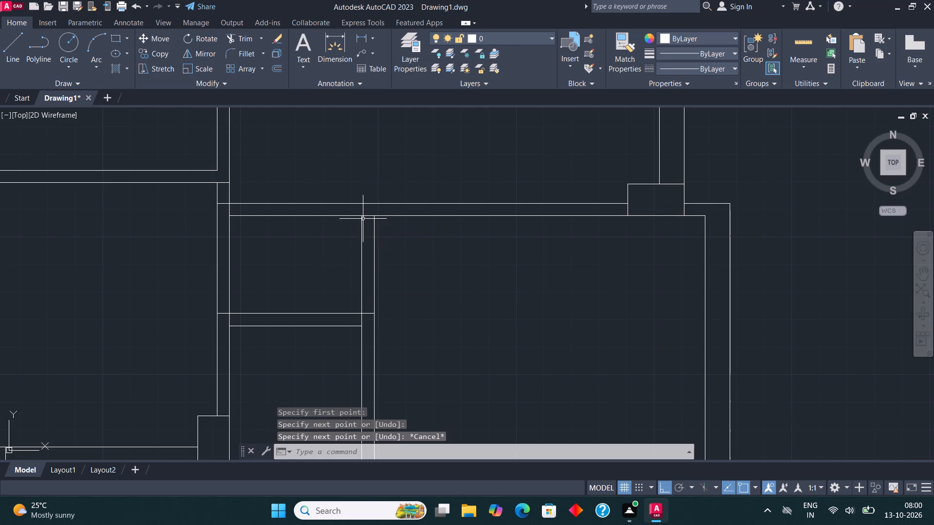
Draw a short line across the north wall's thickness, continuing the east face of the extended partition.
left_click(10, 36)
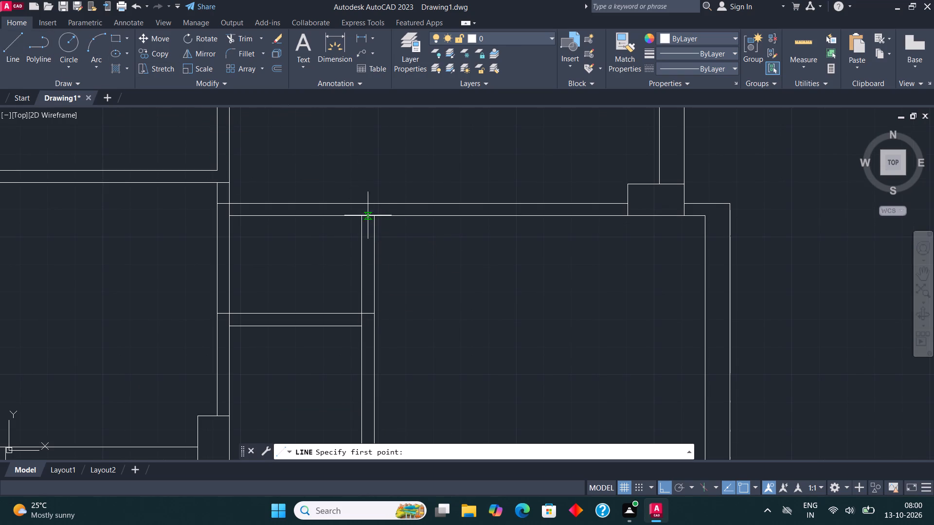
left_click(374, 215)
left_click(377, 202)
key("Escape")
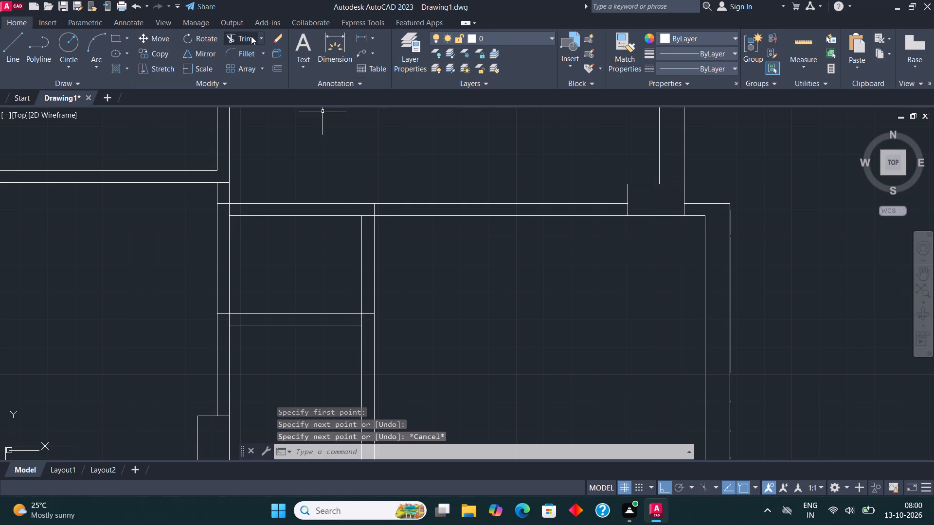
Trim away both north wall lines between the west wall and the extended partition to open the passage.
left_click(251, 36)
left_click(286, 173)
left_click(277, 264)
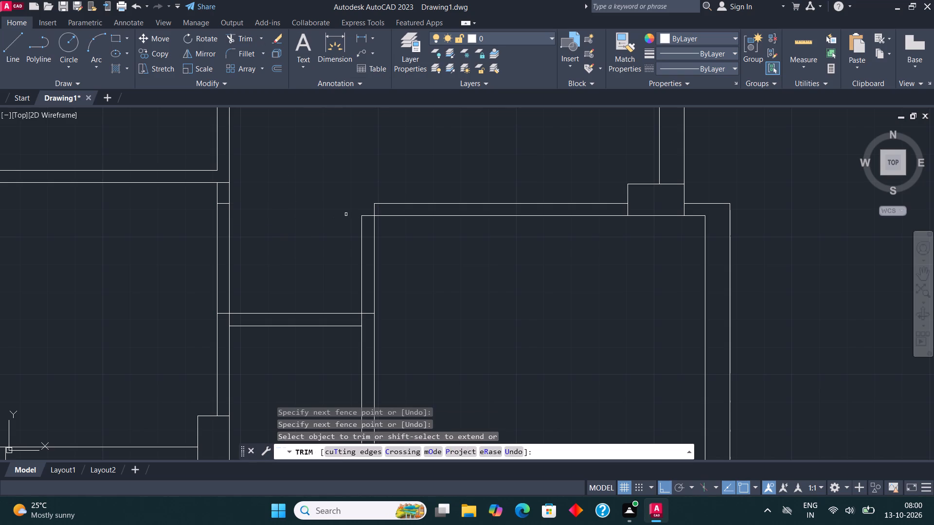
scroll(359, 213, "down", 1)
scroll(386, 194, "up", 2)
key("Escape")
Fillet the extended partition's west line with the north wall's upper line to close the outer corner.
left_click(241, 54)
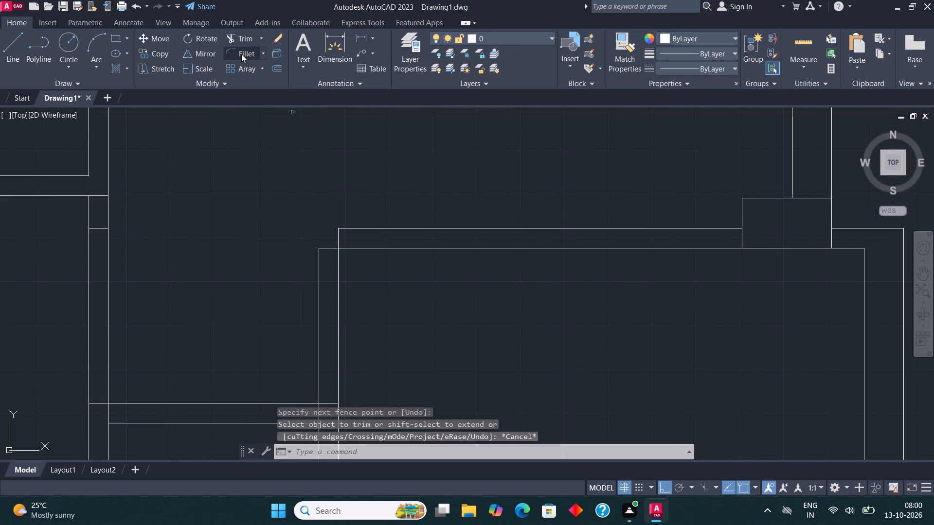
left_click(320, 263)
left_click(368, 227)
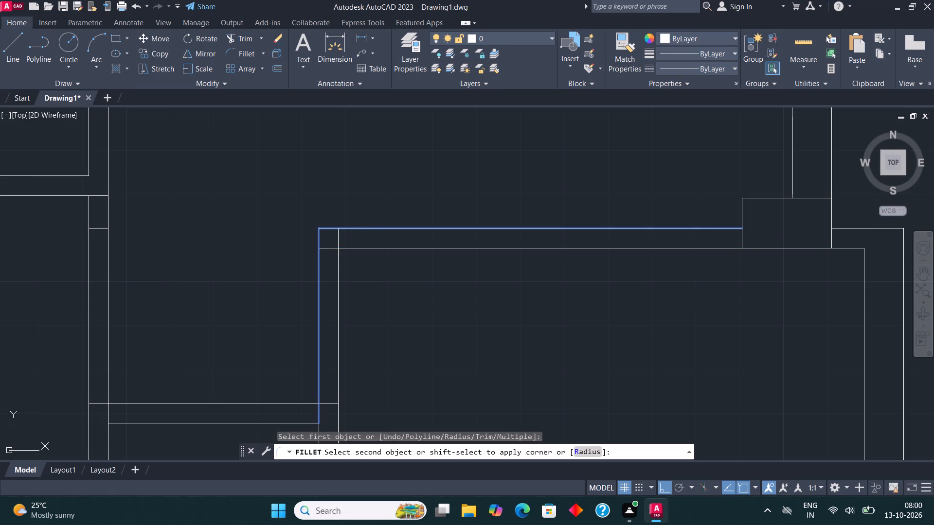
Copy the south balcony door from its hinge-side wall end onto the narrow southeast room's north partition, near its west wall.
scroll(367, 187, "down", 2)
middle_click_drag(333, 205, 409, 211)
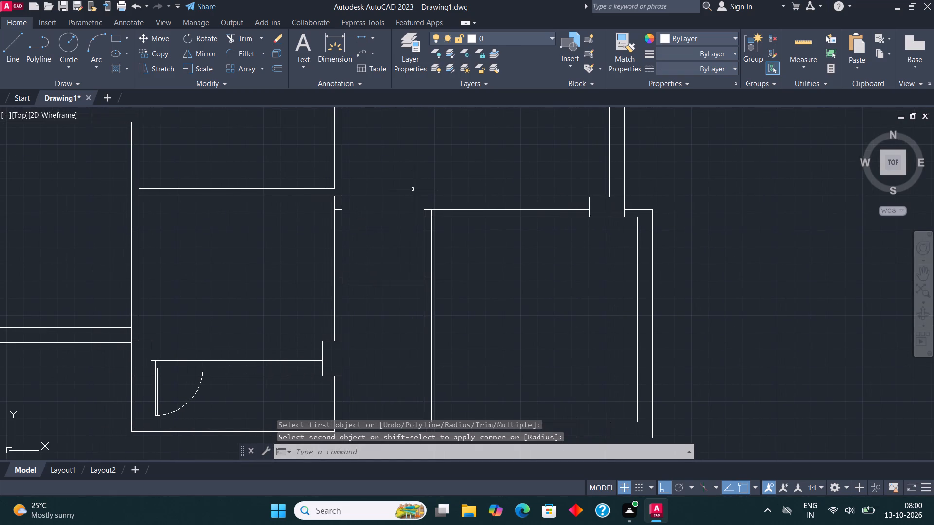
scroll(378, 225, "down", 1)
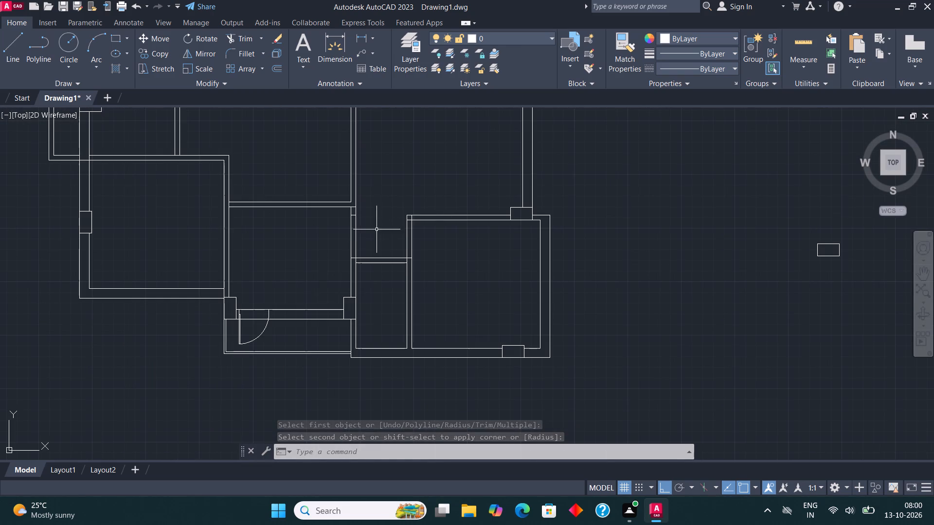
scroll(260, 339, "up", 1)
left_click(257, 338)
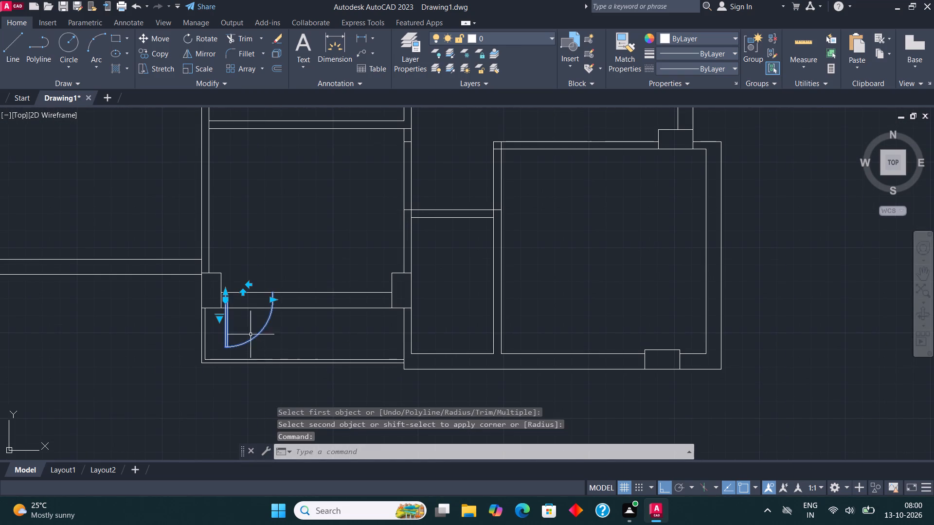
left_click(163, 57)
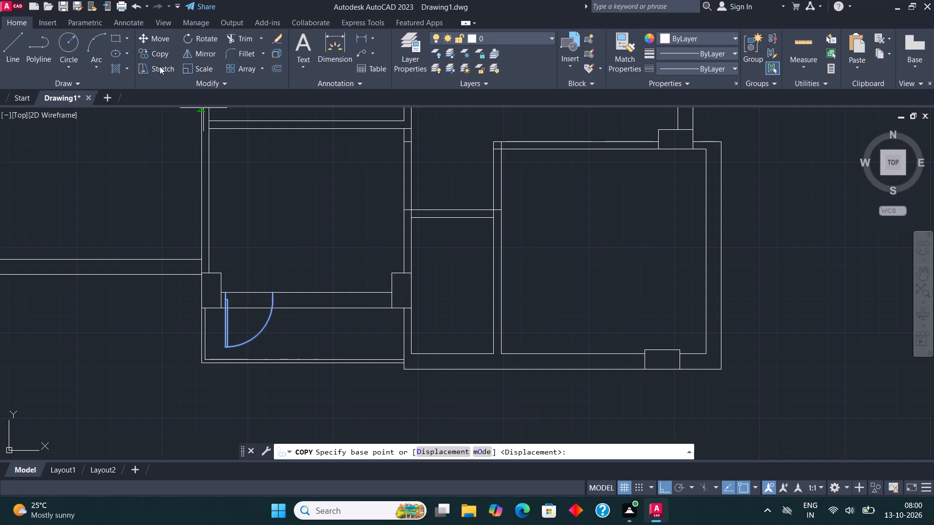
left_click(225, 291)
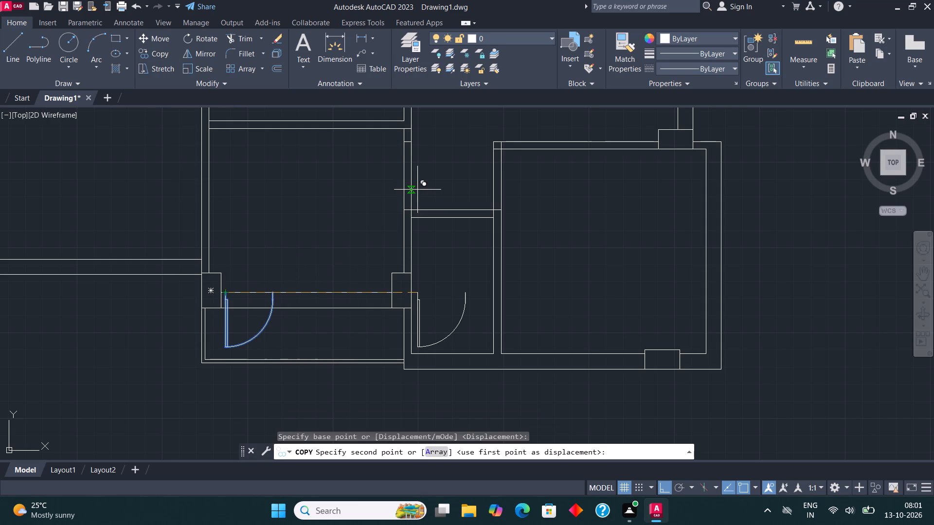
key("F8")
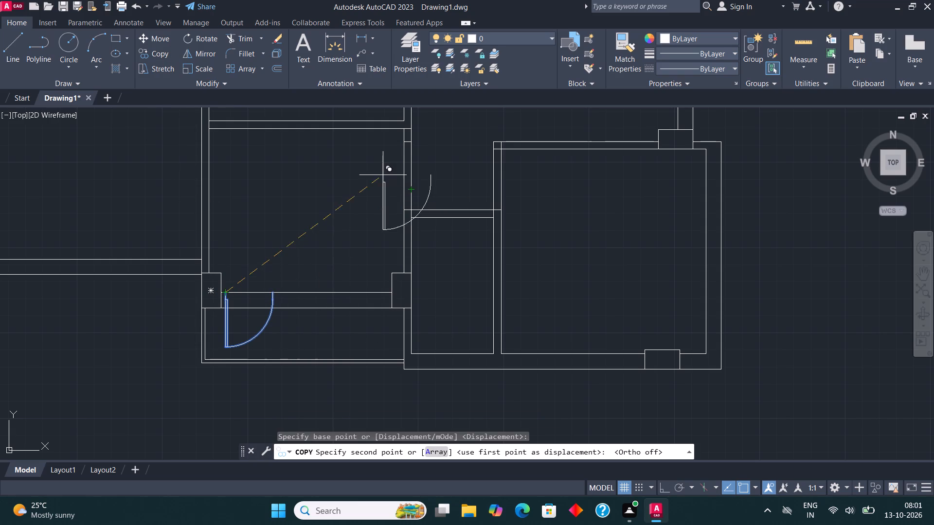
scroll(421, 203, "up", 2)
left_click(417, 208)
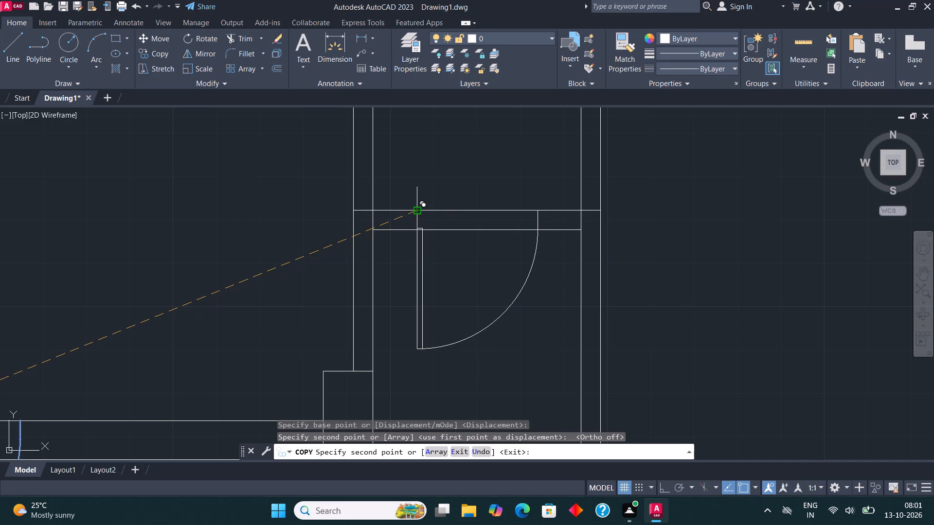
scroll(483, 284, "up", 1)
key("Escape")
Scale the copied door down about its hinge-side wall end so it fits the narrow room's partition.
left_click_drag(429, 271, 401, 245)
left_click(352, 213)
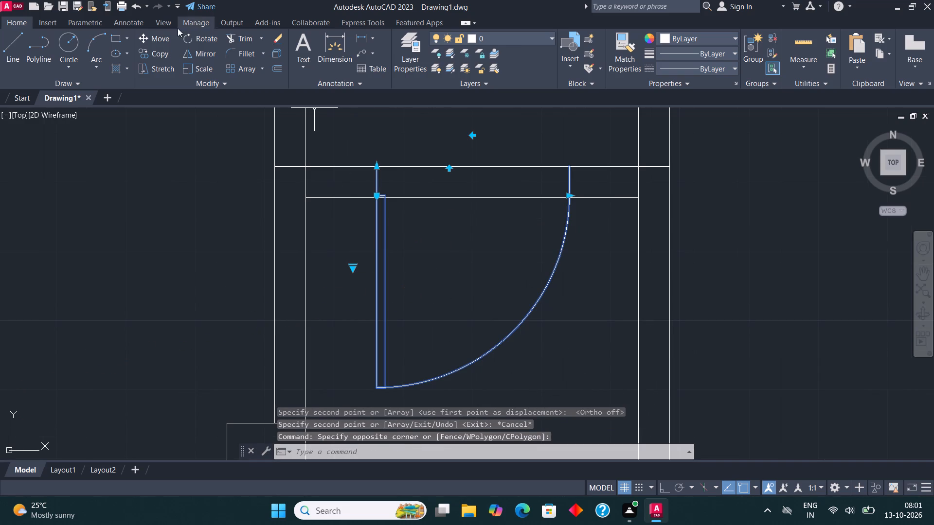
left_click(206, 69)
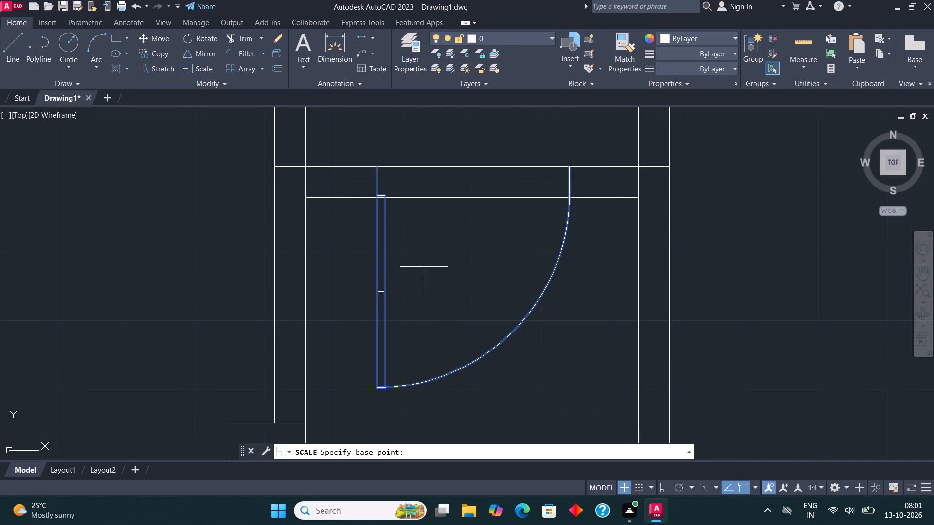
left_click(381, 165)
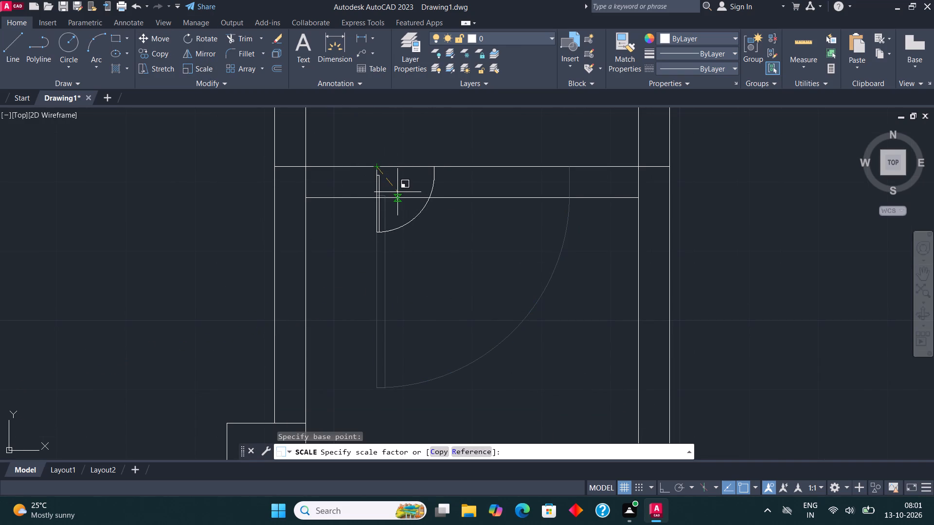
left_click(427, 226)
Erase the spare column rectangle lying outside the floor plan to the east.
scroll(420, 198, "down", 4)
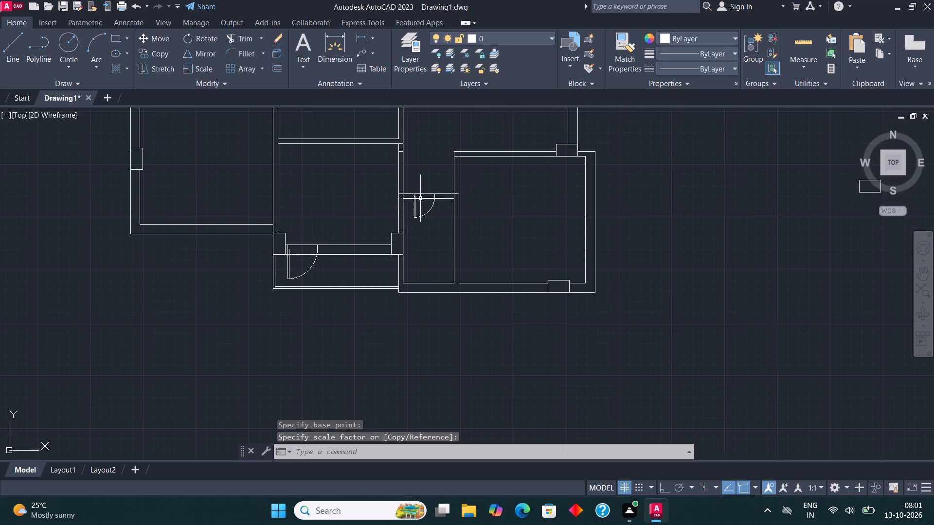
middle_click(448, 184)
scroll(446, 203, "down", 1)
scroll(588, 222, "down", 2)
scroll(652, 214, "up", 2)
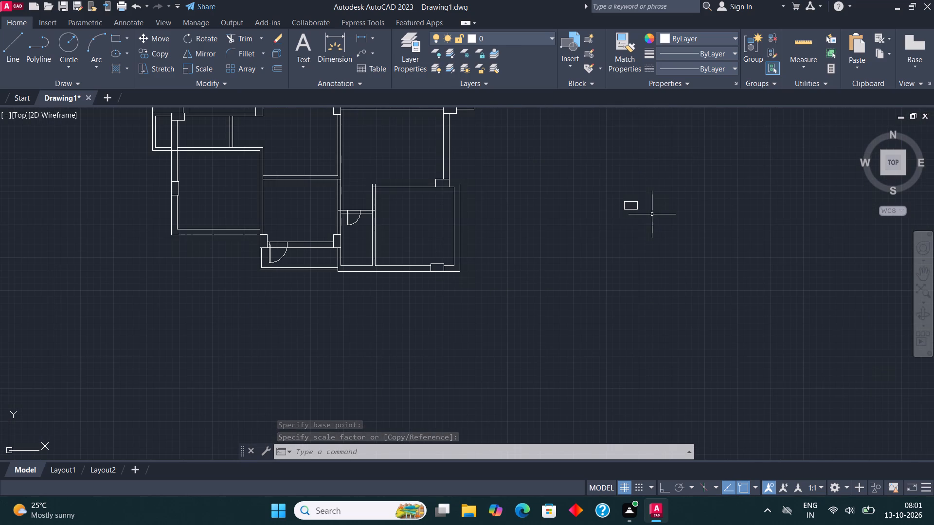
left_click(645, 228)
left_click(602, 185)
scroll(469, 351, "down", 3)
key("Delete")
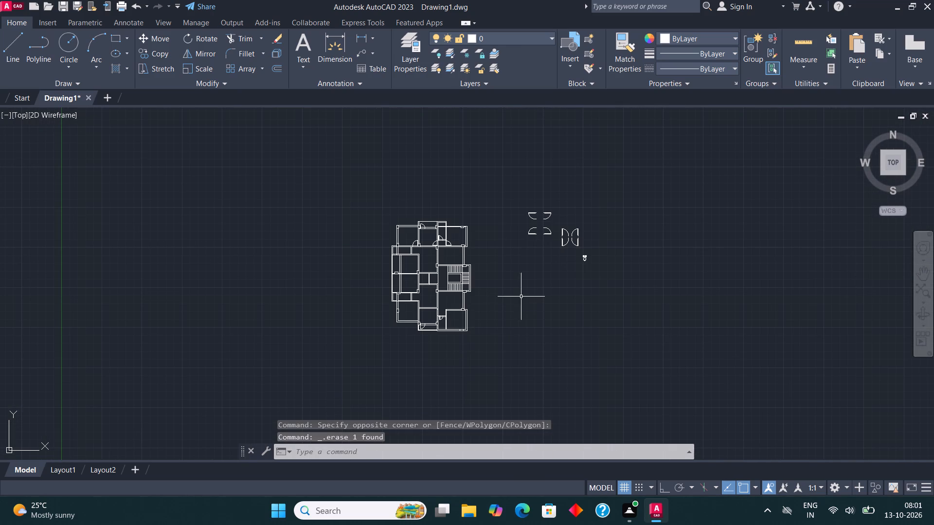
Copy the spare west-swinging door with the leaf along its north side onto the small southeast lobby's west wall, near the wall junction.
scroll(543, 239, "up", 3)
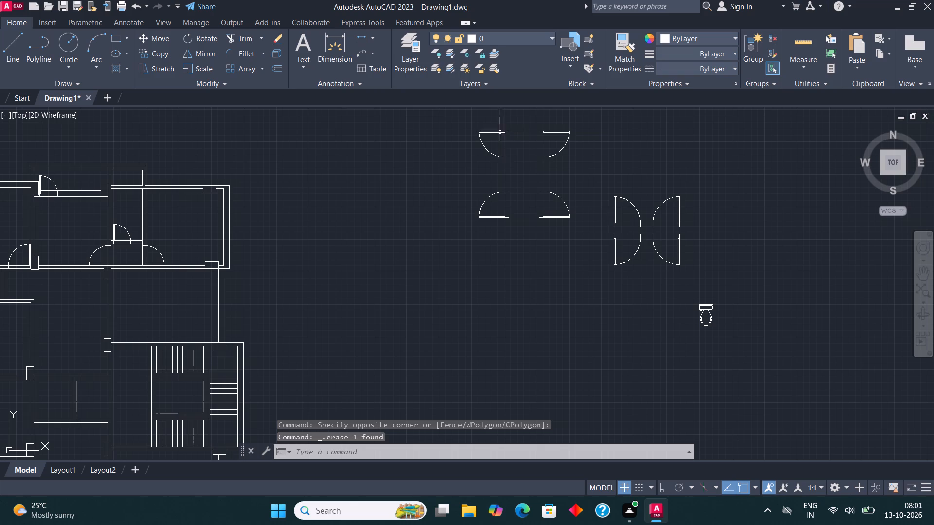
left_click(500, 132)
left_click(158, 49)
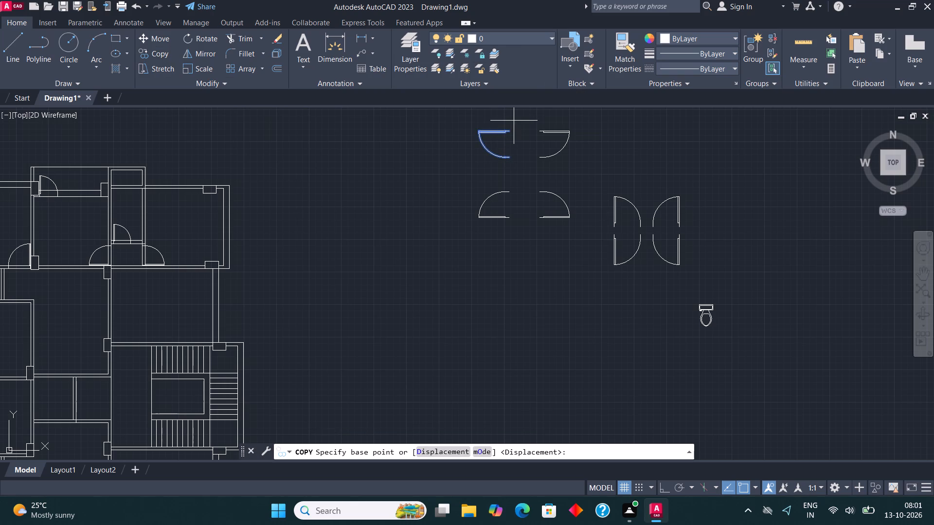
left_click(514, 130)
scroll(637, 157, "down", 1)
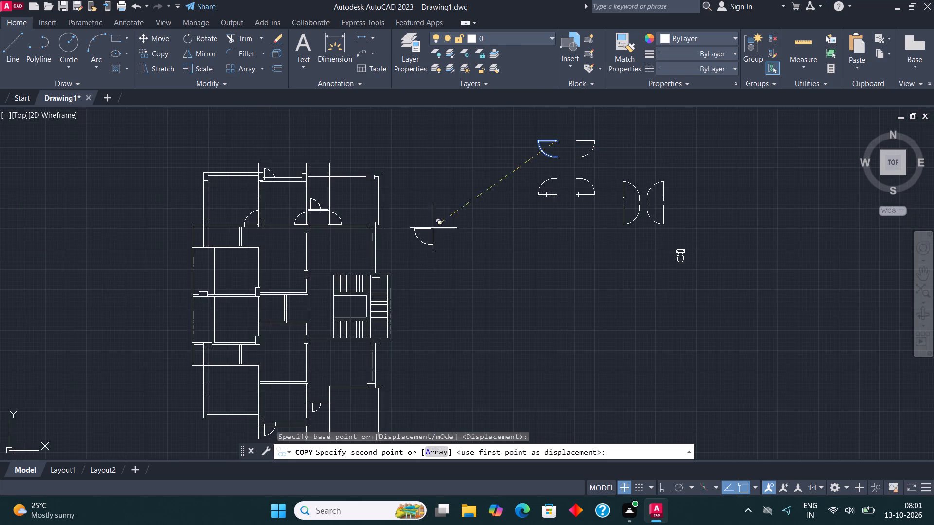
middle_click_drag(373, 340, 407, 307)
scroll(348, 392, "up", 3)
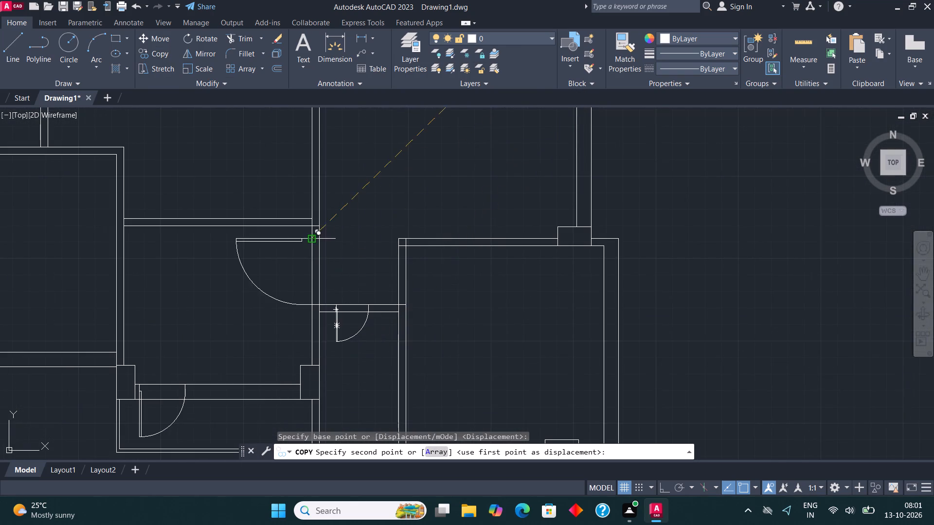
scroll(308, 237, "up", 2)
left_click(330, 219)
scroll(327, 234, "down", 1)
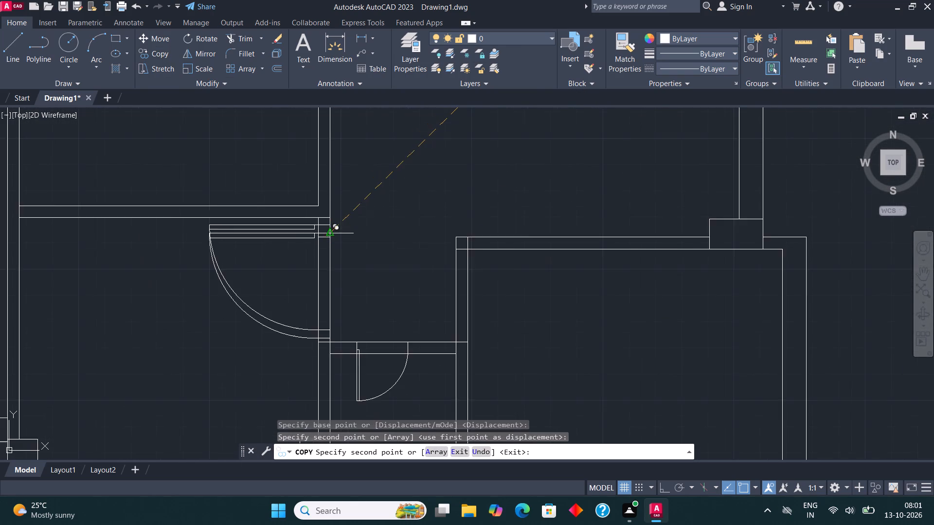
middle_click_drag(335, 238, 386, 251)
key("Escape")
Scale the copied lobby door down about its hinge-side wall end so it fits the short wall.
left_click(313, 301)
left_click(259, 302)
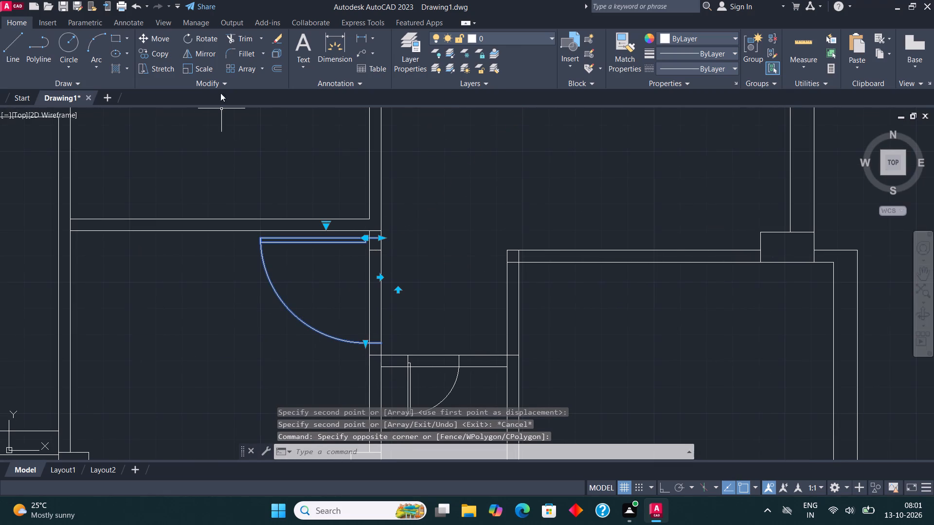
left_click(208, 70)
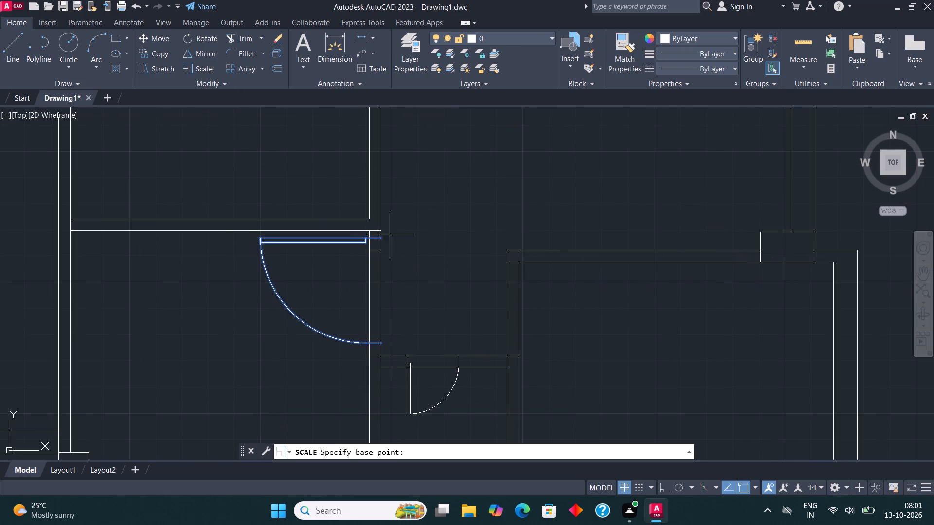
left_click(379, 242)
left_click(333, 249)
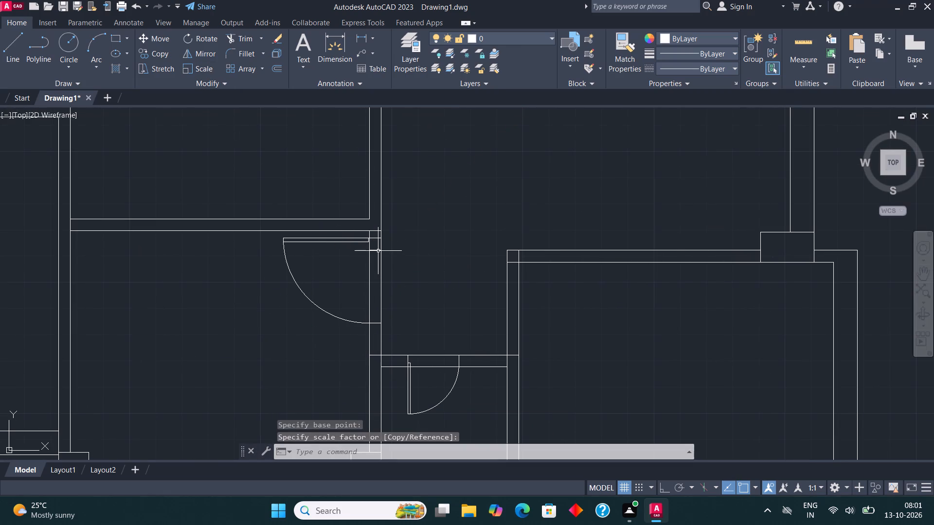
Move the scaled door slightly south along the lobby's west wall, onto the short jamb line below the junction.
left_click_drag(322, 261, 285, 279)
left_click(255, 285)
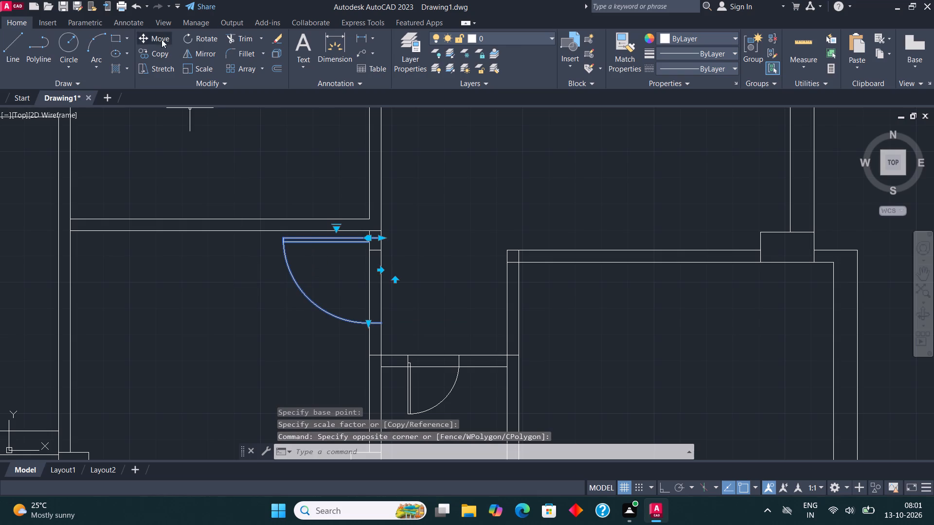
left_click(160, 35)
left_click(382, 235)
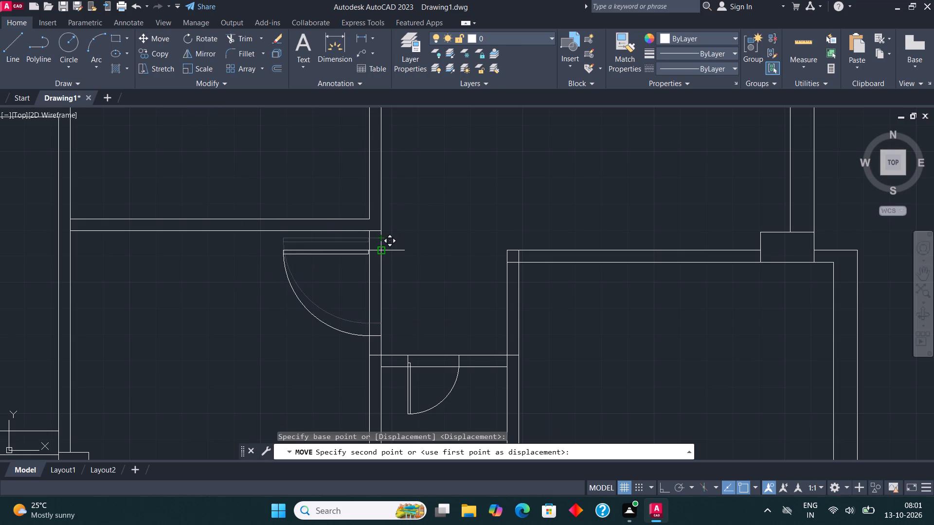
left_click(381, 253)
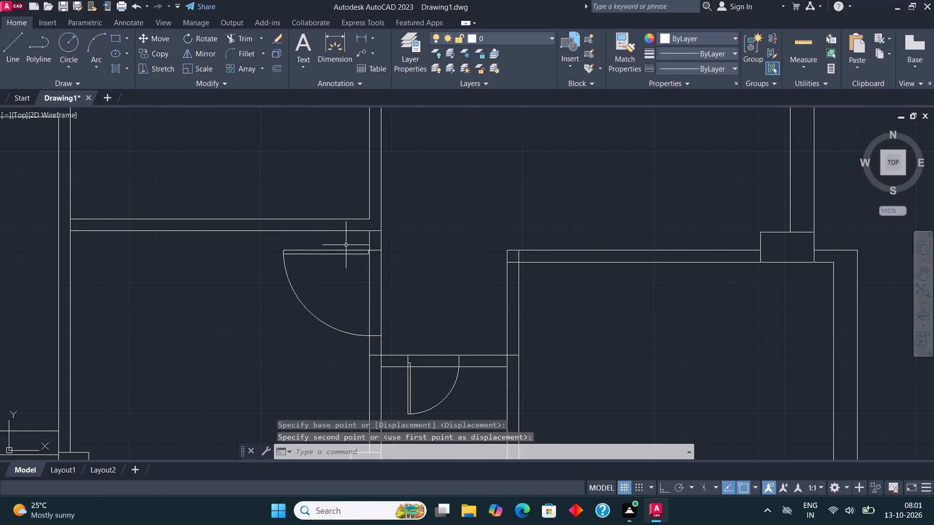
Mirror the door about a vertical line through the middle of the lobby, with Ortho on and the original kept.
left_click_drag(332, 311, 331, 303)
left_click(308, 319)
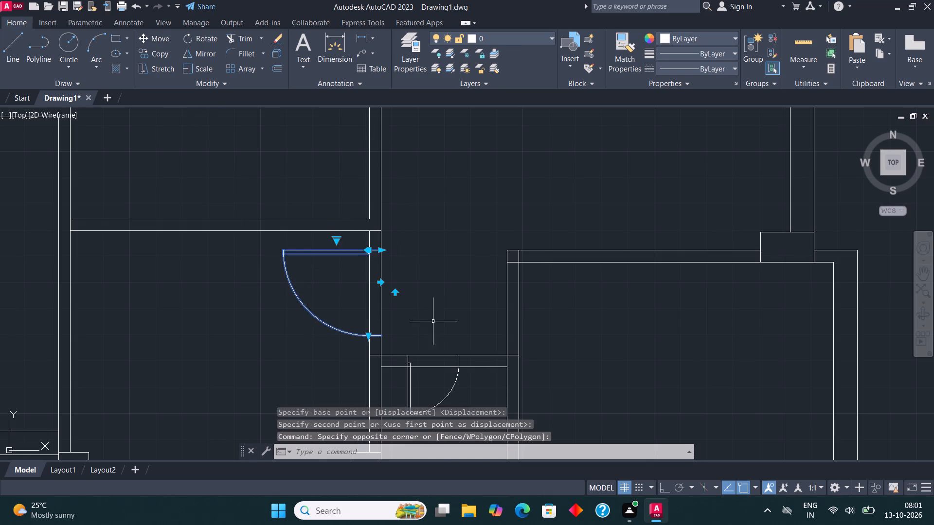
scroll(570, 237, "down", 1)
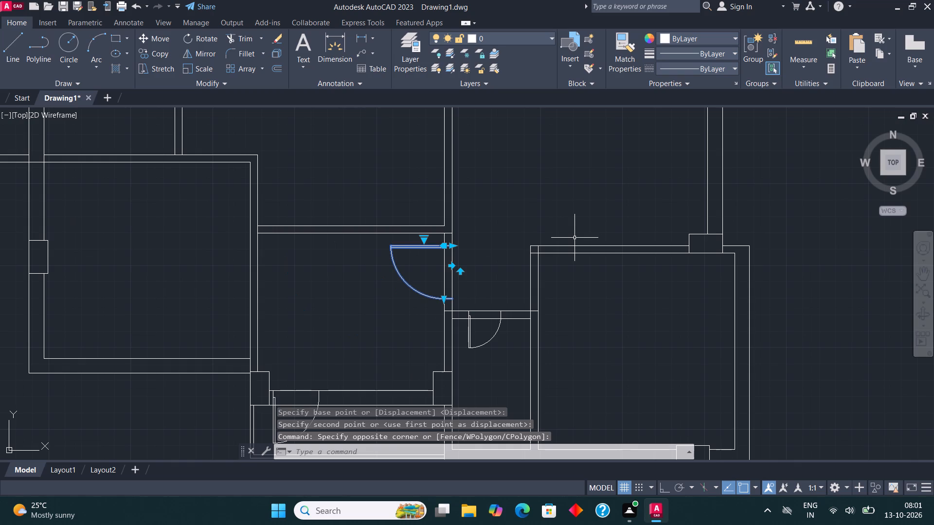
scroll(561, 220, "up", 1)
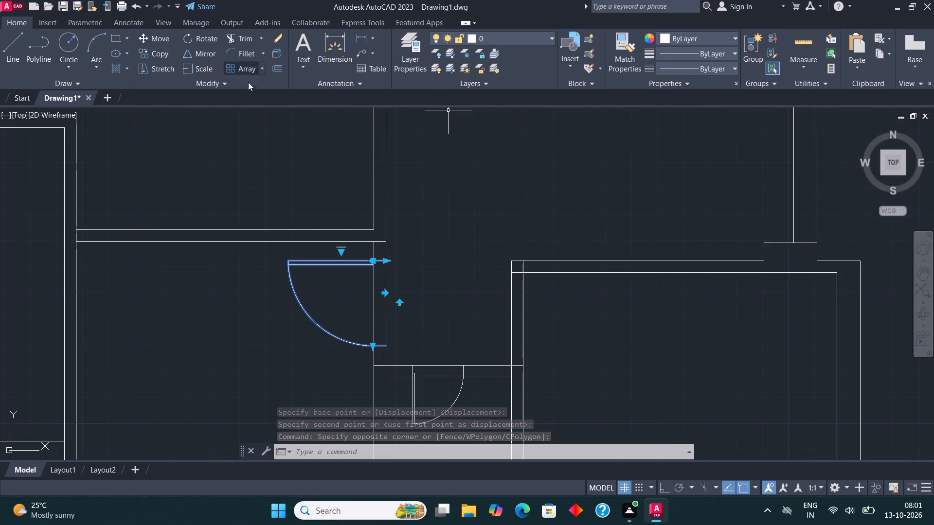
left_click(208, 53)
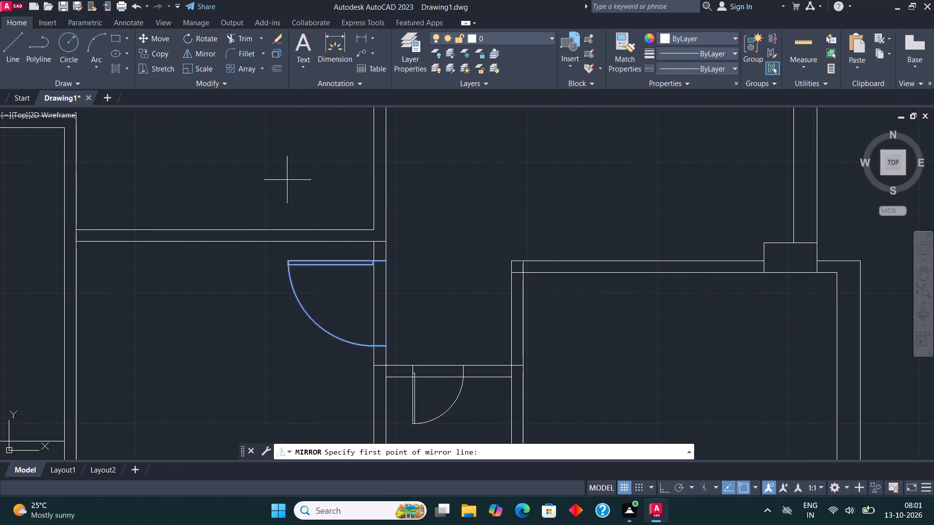
left_click(445, 310)
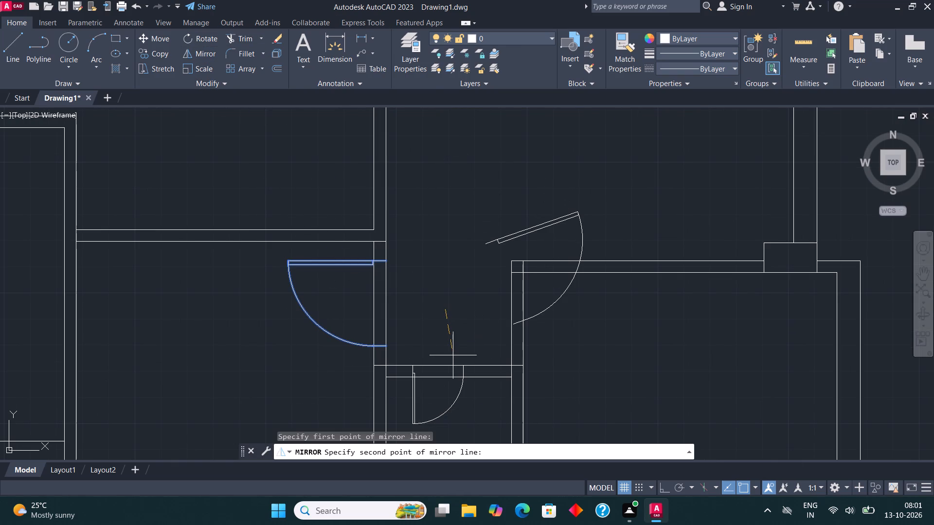
key("F8")
left_click(443, 341)
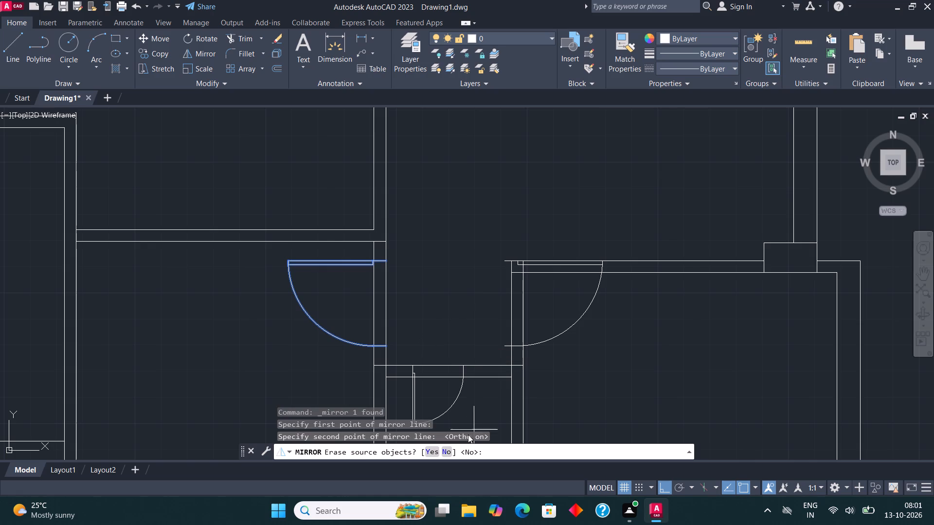
left_click(443, 452)
Move the mirrored door from its hinge-side wall end onto the west wall of the southeast corner room.
left_click_drag(570, 355, 570, 349)
left_click(557, 308)
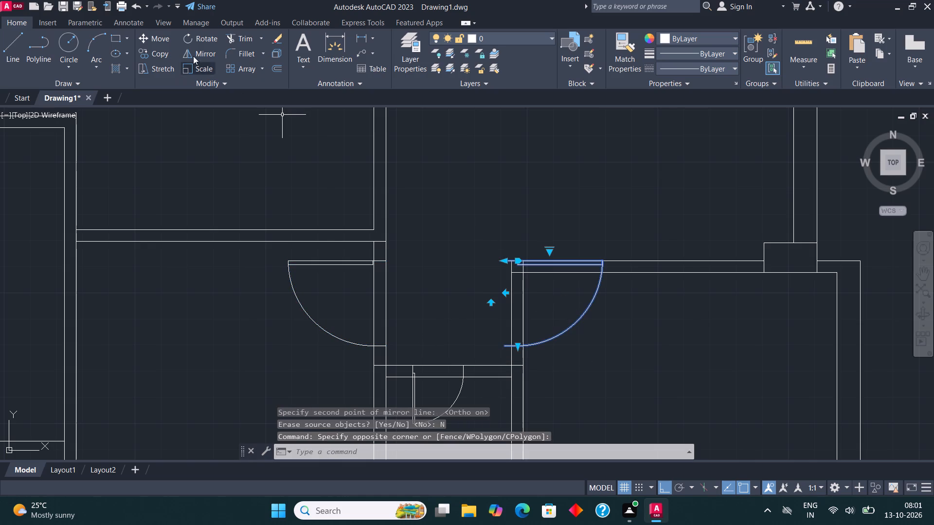
left_click(153, 35)
scroll(500, 282, "up", 2)
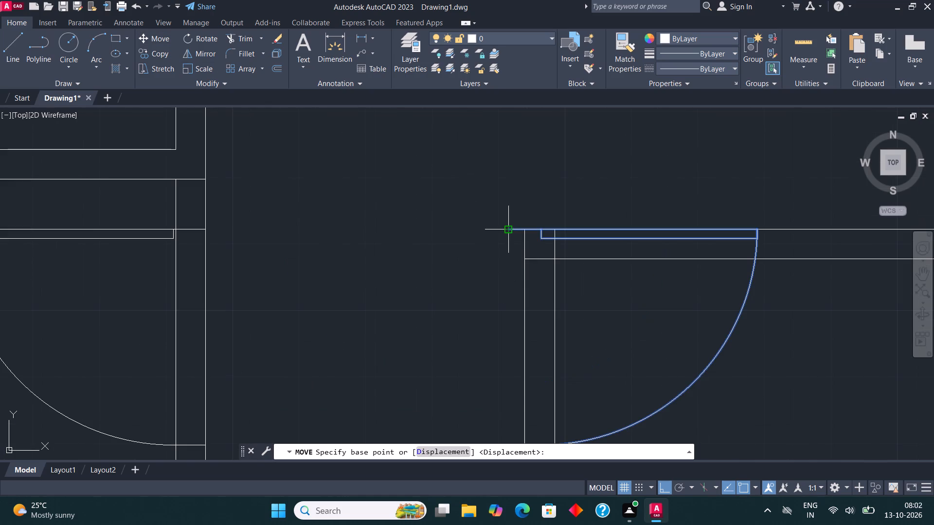
left_click(508, 230)
left_click(526, 278)
scroll(362, 137, "down", 2)
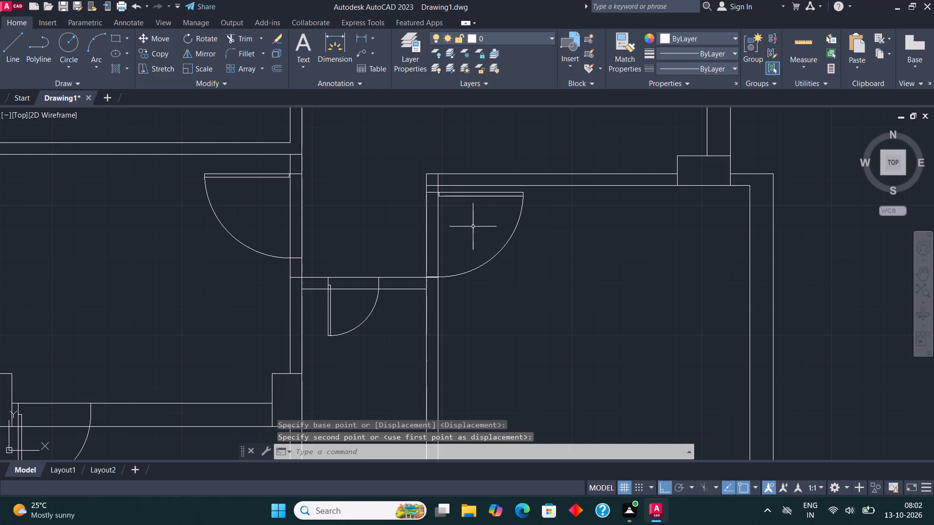
Move the mirrored door slightly north along its wall, closer to the corner room's north wall.
left_click_drag(489, 269, 488, 265)
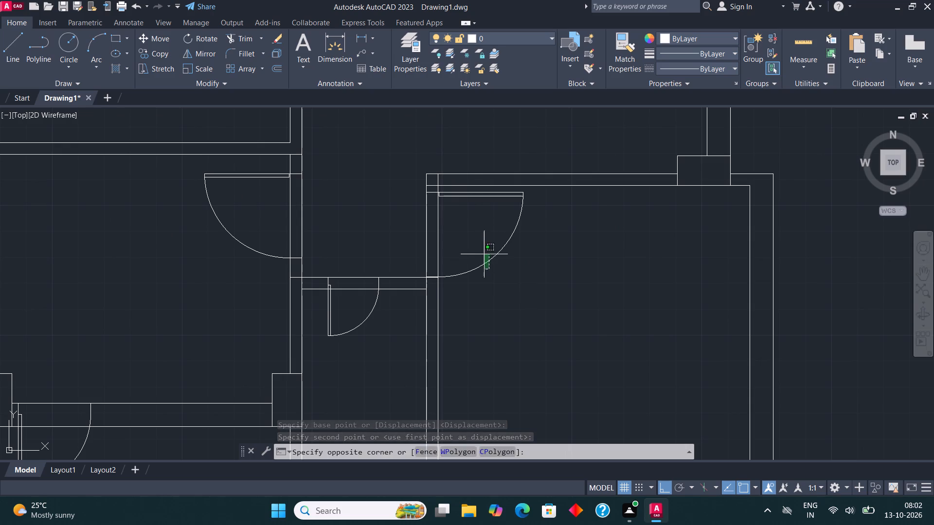
left_click(483, 248)
scroll(461, 221, "up", 3)
scroll(457, 220, "down", 1)
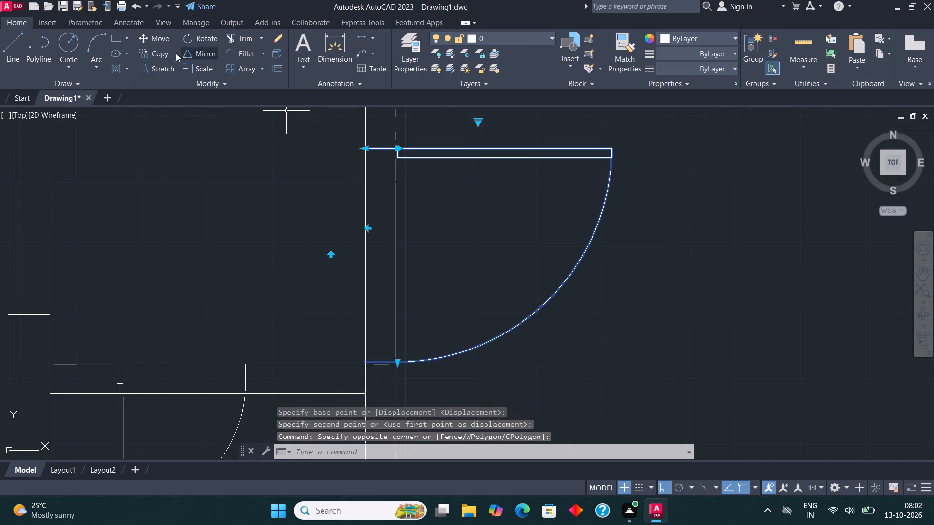
left_click(157, 36)
scroll(357, 131, "up", 3)
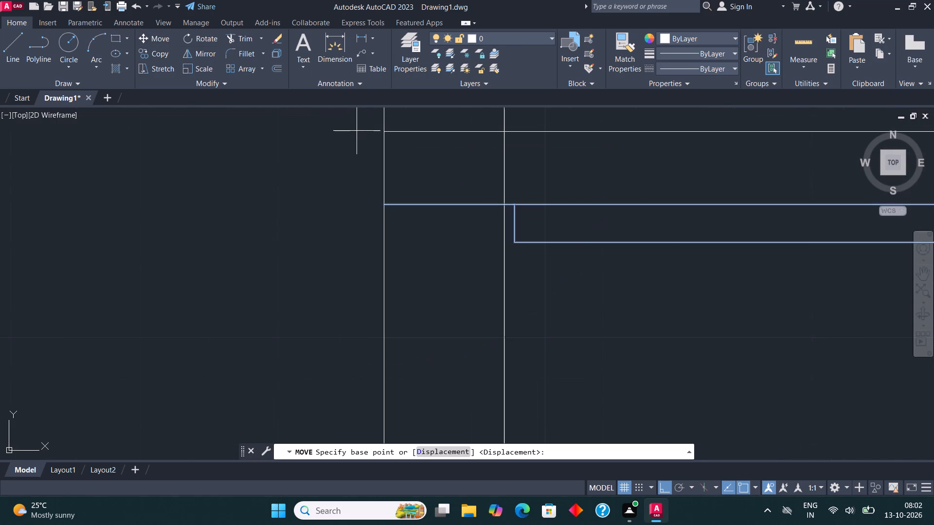
left_click(380, 203)
left_click(384, 163)
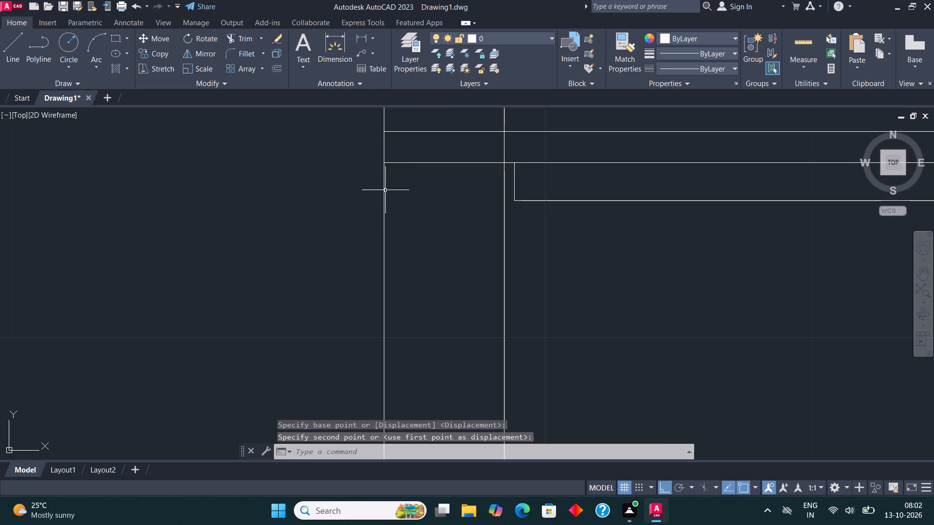
Trim the wall lines across the openings of the two new lobby doors, the narrow room's door and the south balcony door.
scroll(385, 214, "down", 4)
middle_click_drag(395, 210, 428, 212)
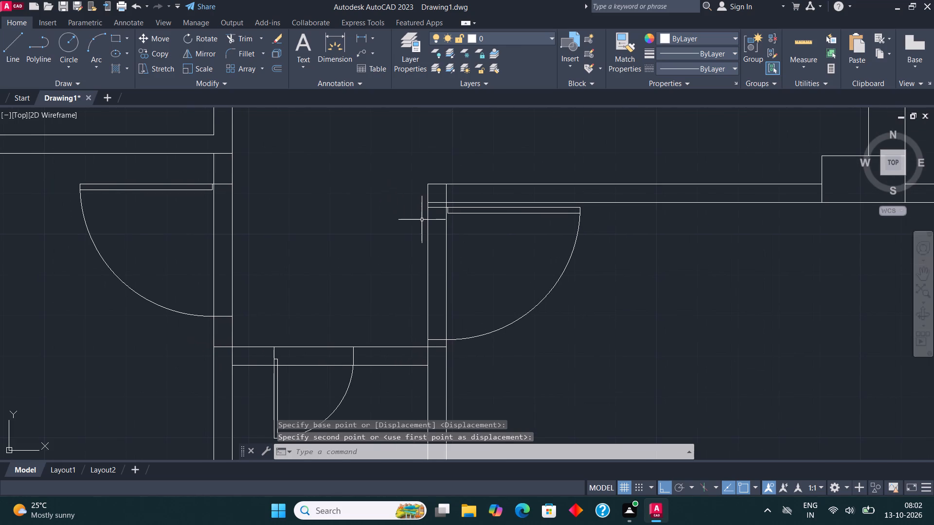
scroll(421, 221, "down", 1)
left_click(248, 39)
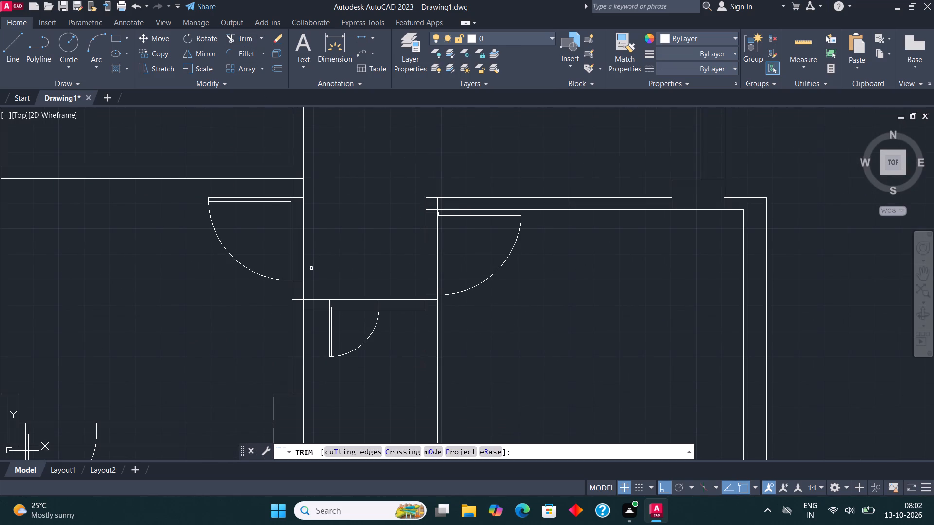
left_click(255, 227)
left_click(474, 253)
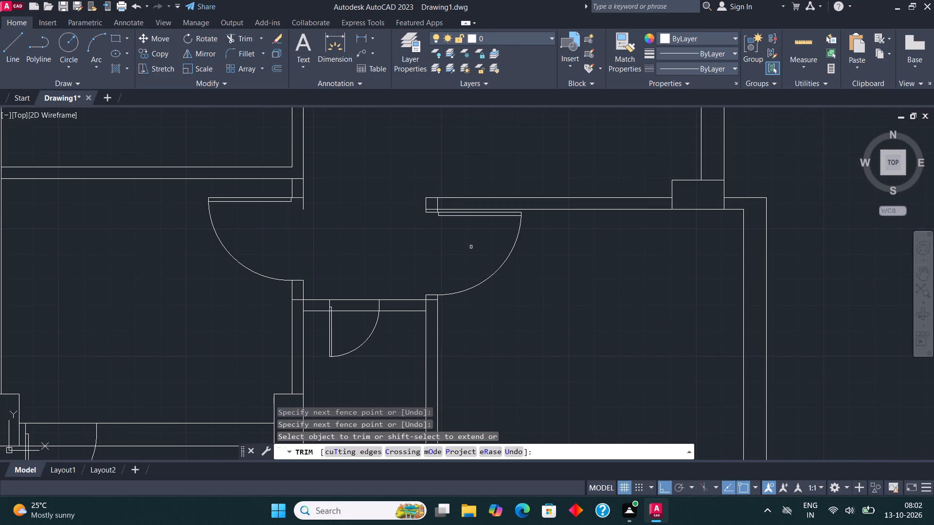
scroll(402, 247, "down", 1)
scroll(379, 279, "up", 1)
left_click(367, 310)
left_click(369, 252)
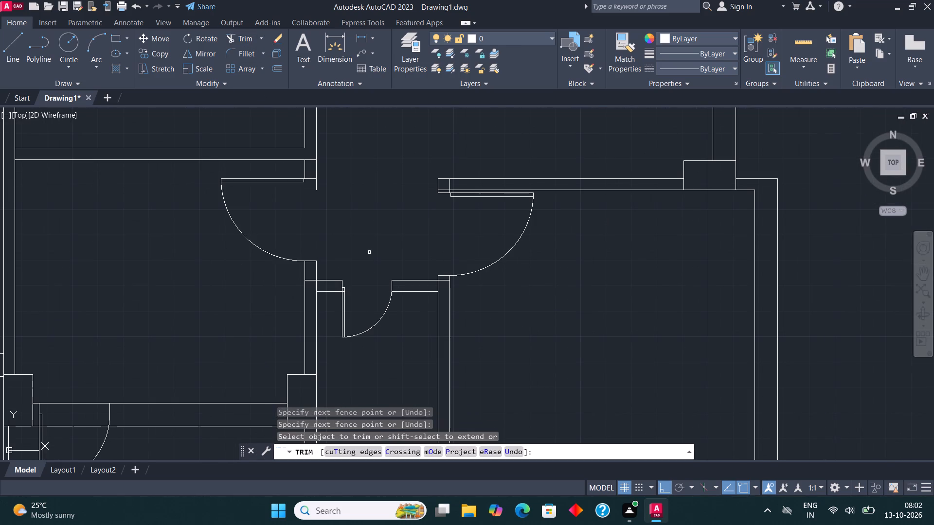
scroll(369, 252, "down", 2)
scroll(259, 329, "up", 2)
left_click(255, 325)
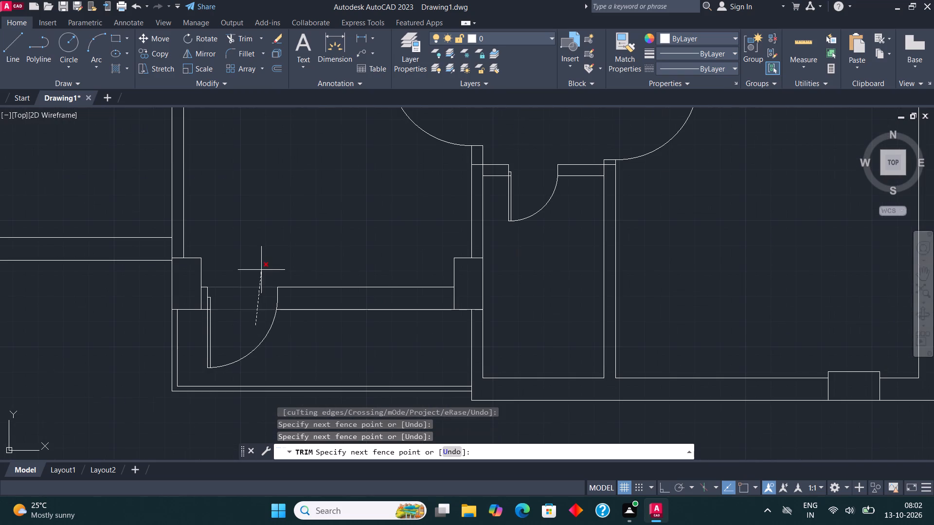
left_click(261, 270)
scroll(263, 274, "down", 2)
key("Escape")
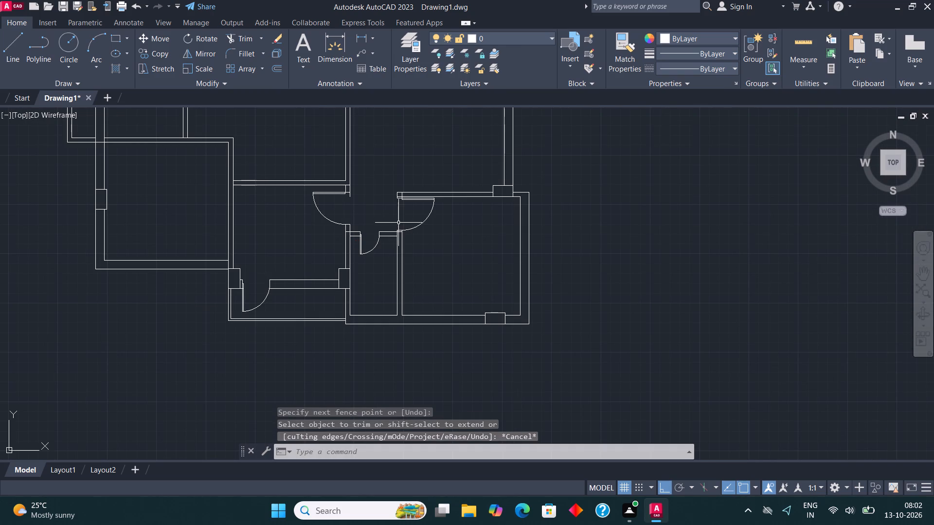
Copy the spare door with its leaf on the east side and swing to the south into the southwest room's northeast corner, with Ortho off.
middle_click_drag(611, 457, 623, 462)
middle_click_drag(543, 246, 480, 337)
scroll(480, 337, "down", 2)
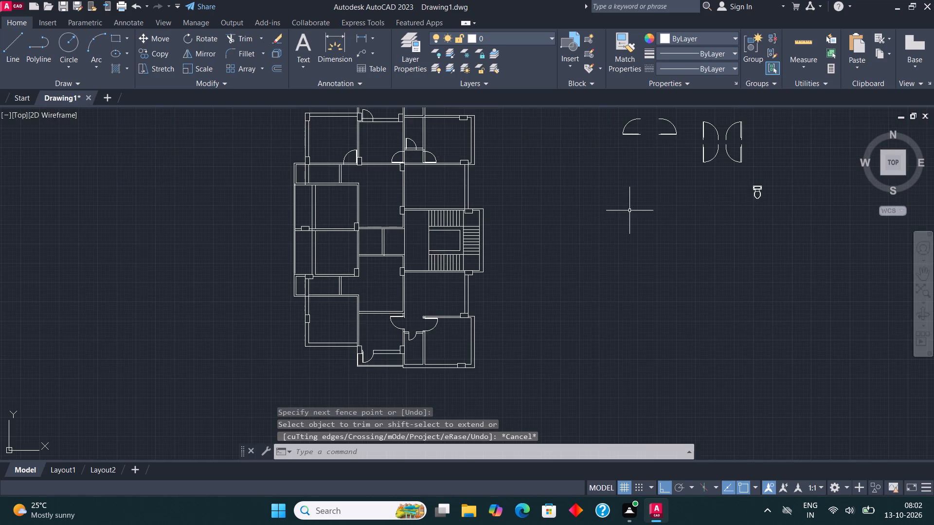
middle_click_drag(629, 212, 601, 263)
scroll(694, 188, "up", 3)
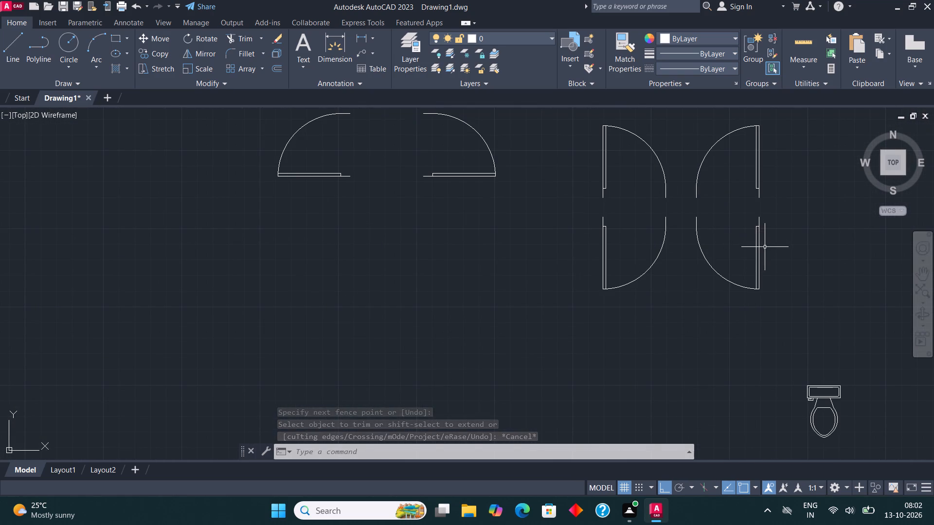
left_click(765, 247)
left_click(710, 244)
left_click(155, 58)
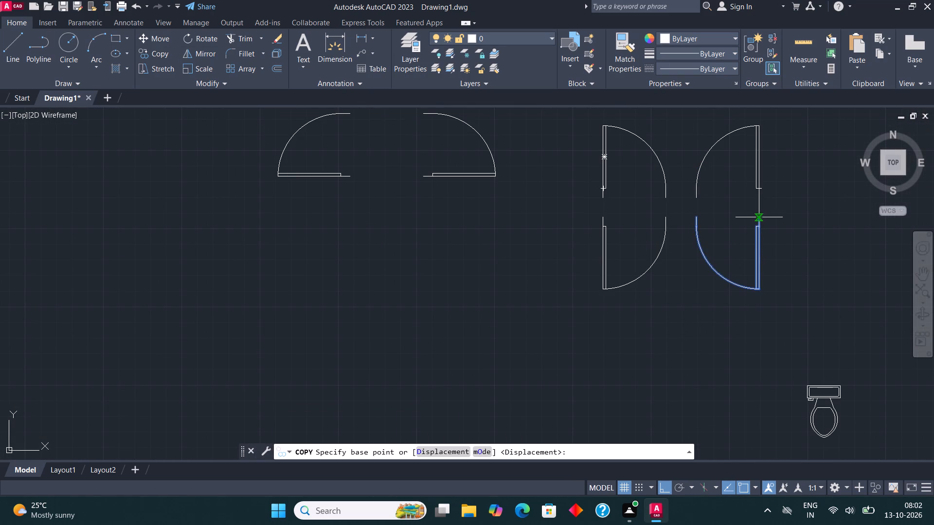
scroll(769, 209, "up", 2)
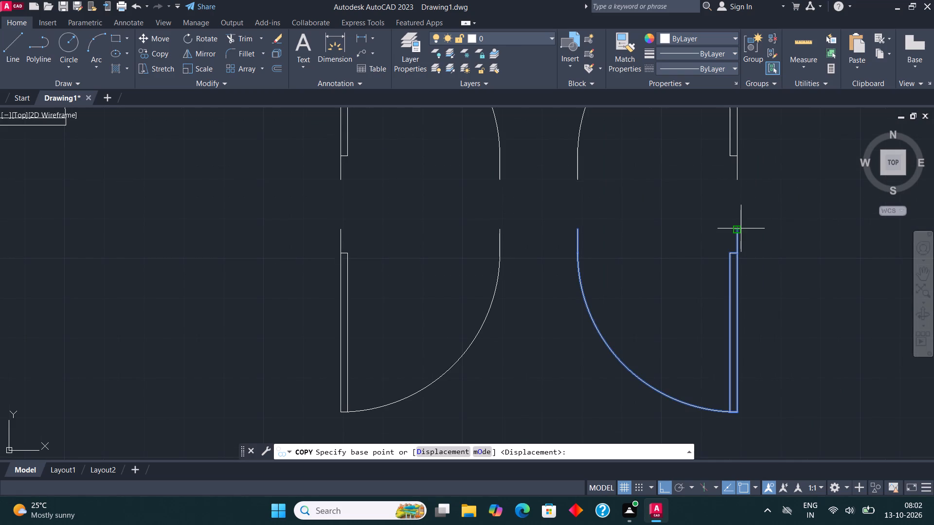
left_click(737, 228)
scroll(778, 225, "down", 6)
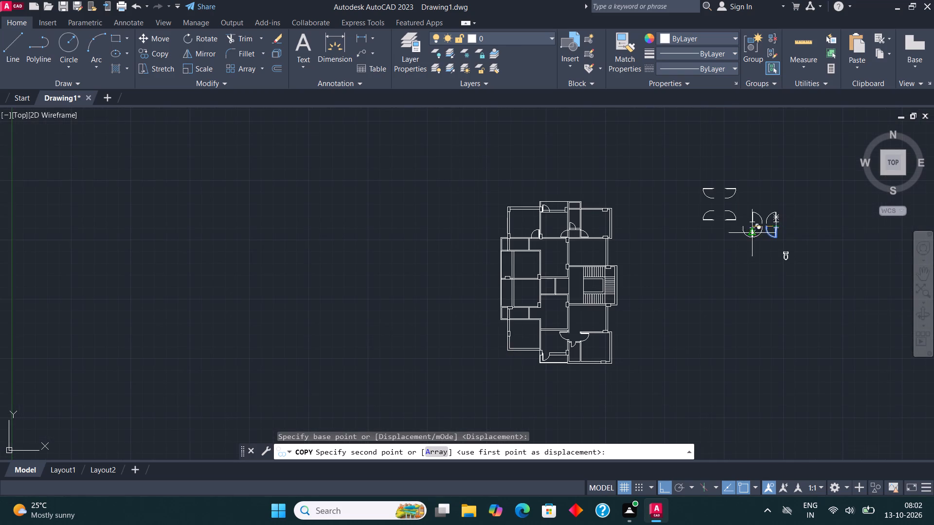
key("F8")
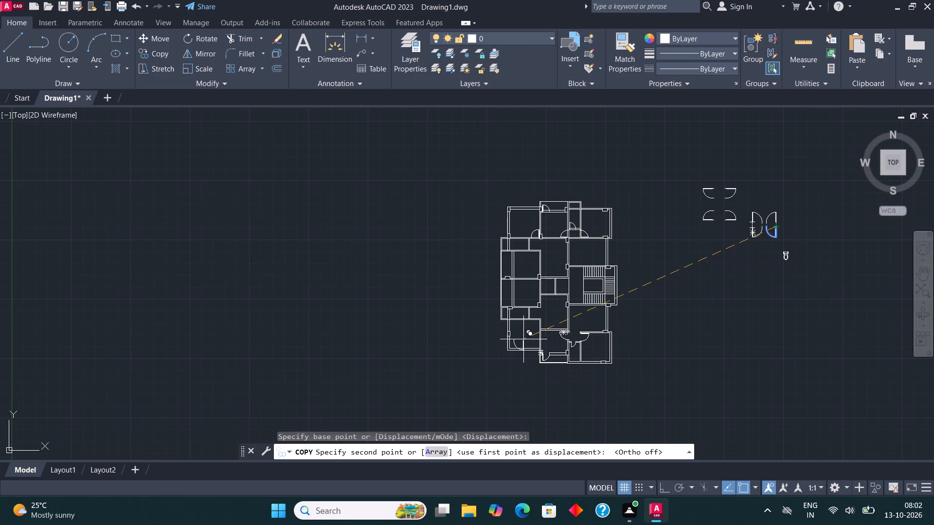
scroll(526, 289, "up", 3)
middle_click_drag(525, 307, 521, 215)
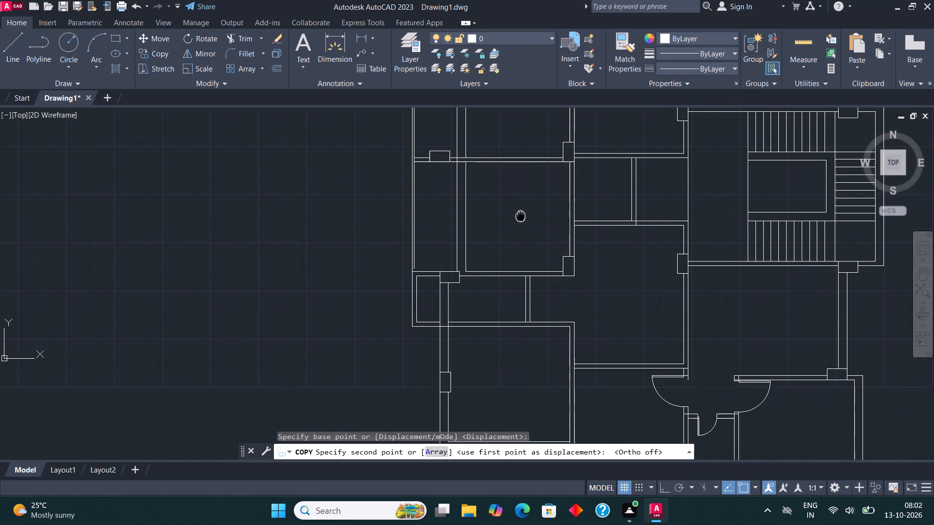
middle_click_drag(521, 215, 520, 214)
scroll(569, 316, "up", 3)
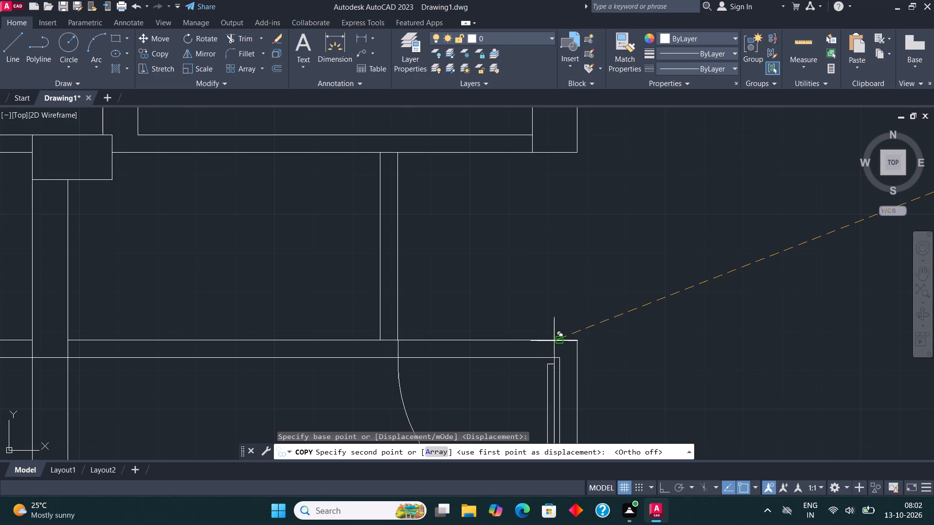
left_click(555, 341)
scroll(551, 275, "down", 4)
scroll(550, 308, "up", 4)
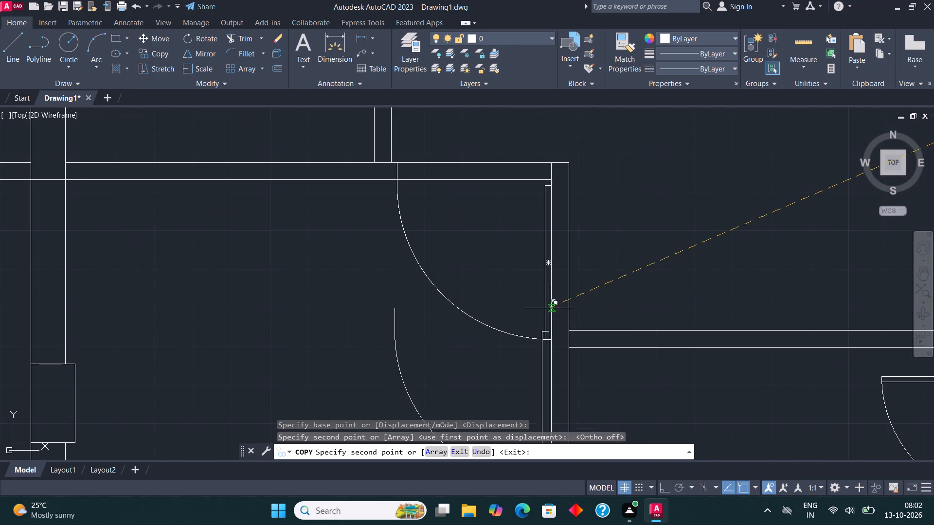
key("Escape")
Scale the copied door down slightly about its hinge-side end at the southwest room's northeast corner.
left_click_drag(514, 300, 429, 320)
left_click(396, 323)
left_click(202, 66)
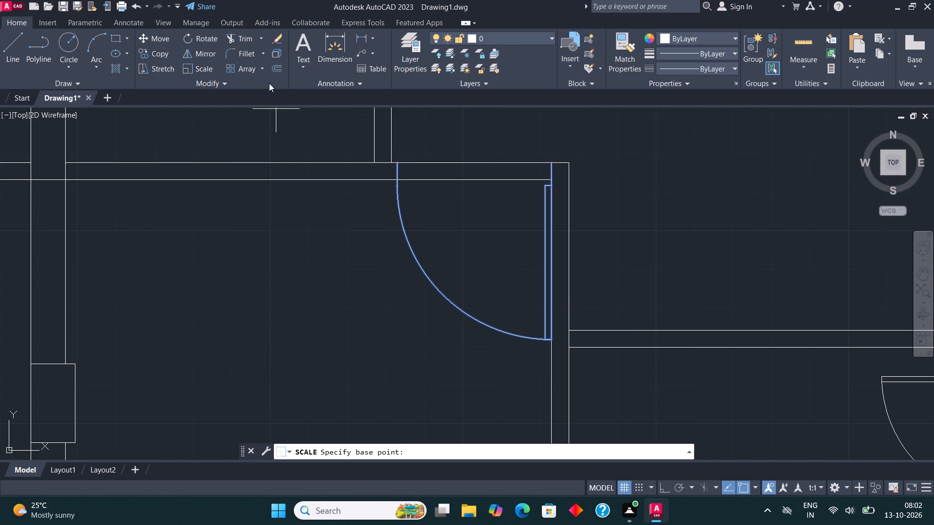
left_click(549, 165)
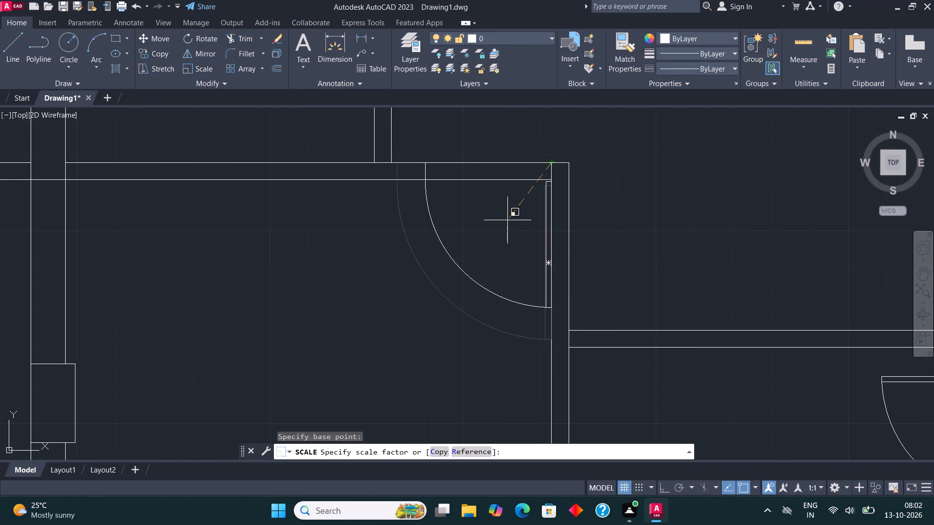
left_click(505, 225)
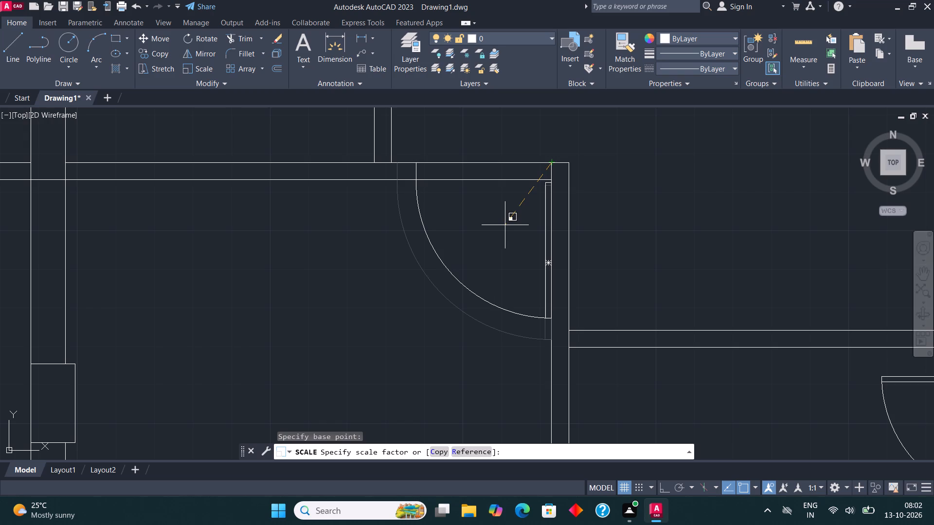
Move the scaled door slightly west along the southwest room's north wall, leaving a small gap from the east wall.
left_click(456, 209)
left_click(391, 222)
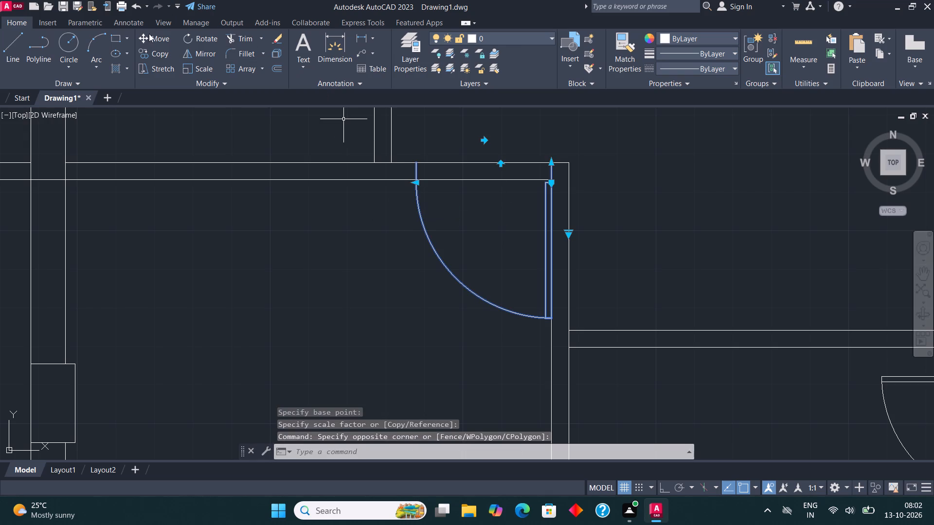
left_click(159, 37)
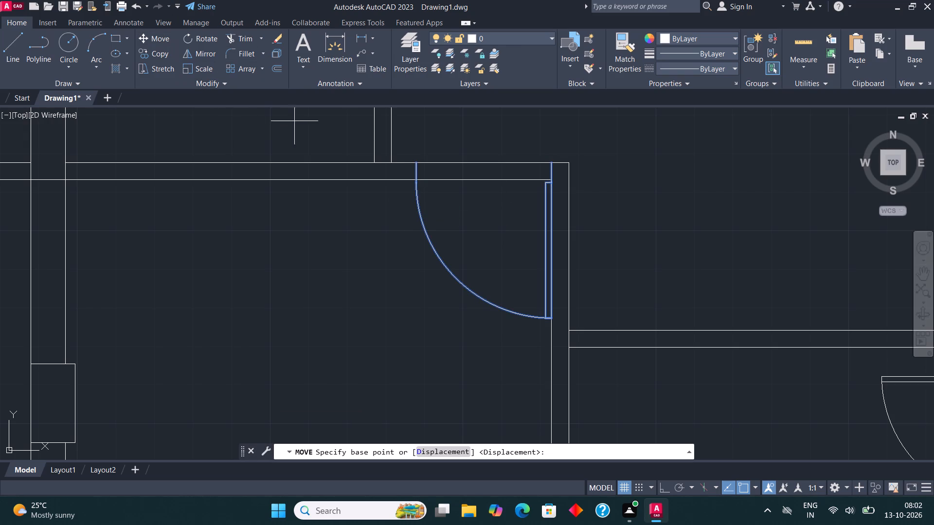
scroll(533, 140, "up", 2)
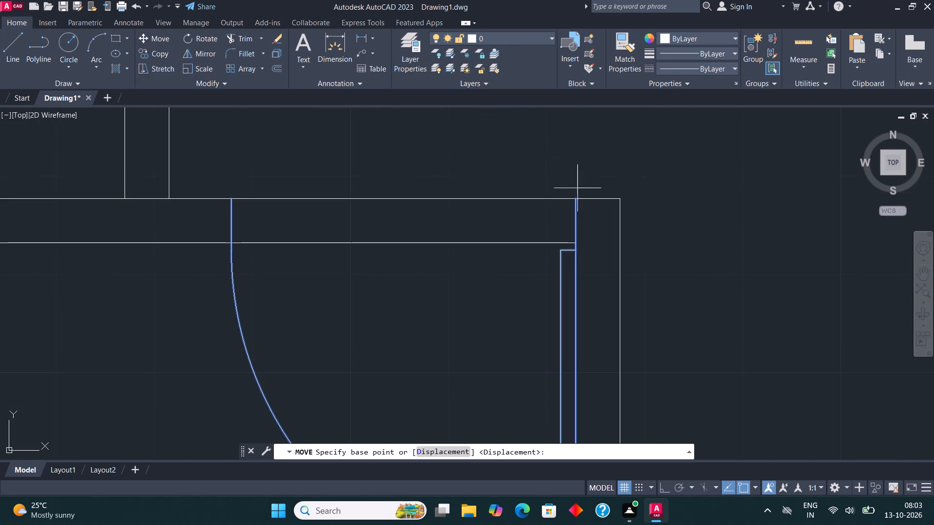
left_click(577, 203)
left_click(560, 201)
scroll(425, 203, "down", 3)
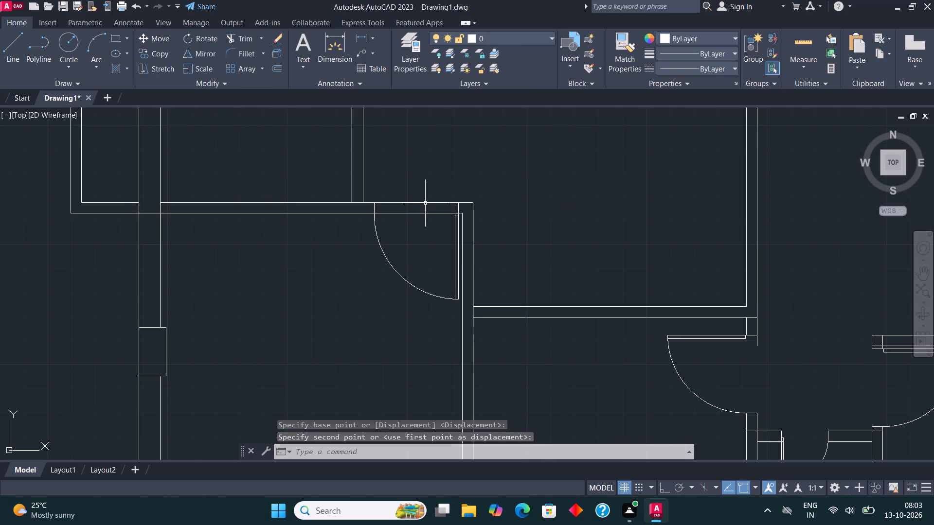
Mirror the door about a horizontal line through the middle of the narrow room to the north, with Ortho on and the original kept.
scroll(422, 260, "down", 2)
middle_click_drag(413, 236, 426, 245)
scroll(419, 263, "up", 2)
left_click(419, 263)
left_click(383, 264)
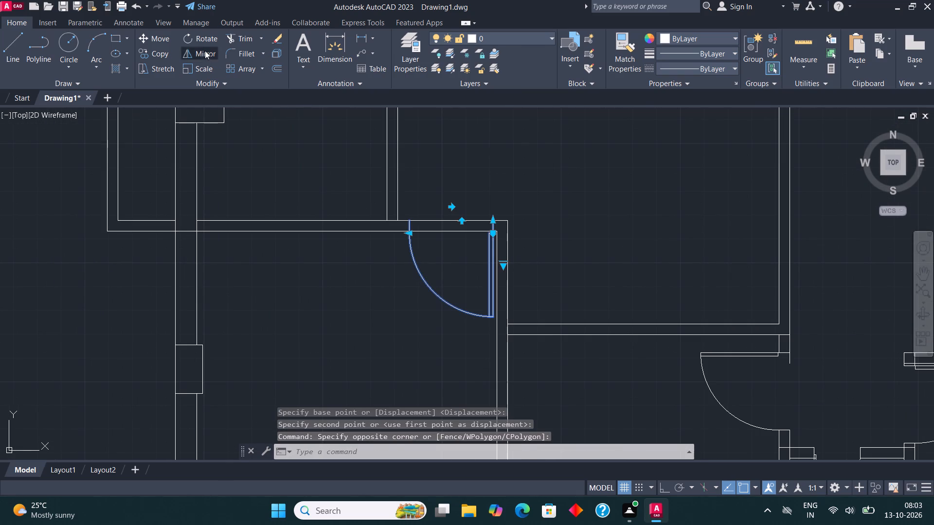
left_click(205, 51)
scroll(297, 234, "down", 1)
scroll(382, 177, "up", 1)
left_click(391, 197)
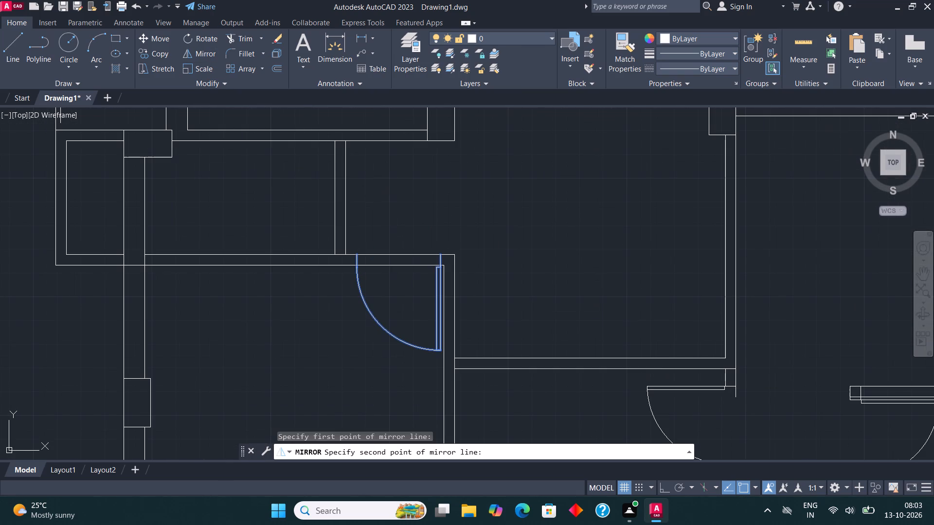
key("F8")
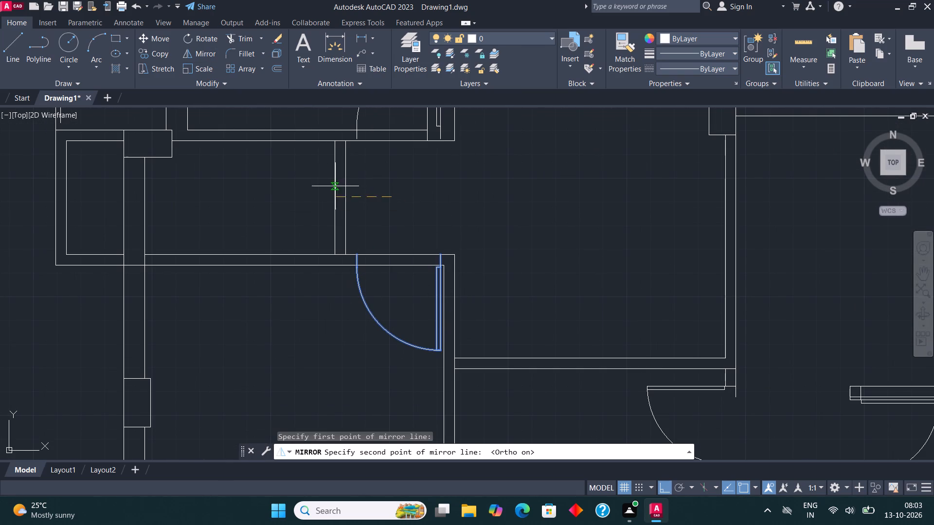
left_click(367, 205)
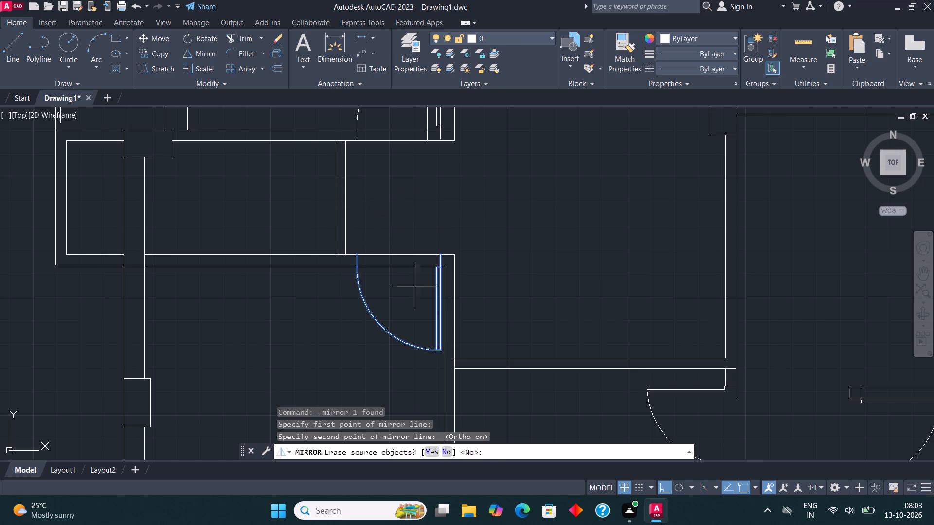
left_click(444, 452)
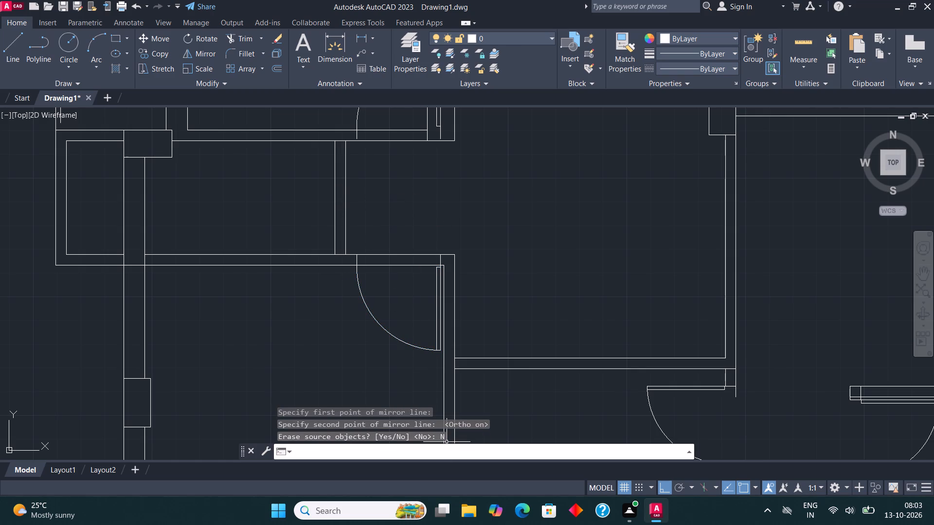
Move the column at the mirrored door east so its west edge lines up with the inner face of the room's east wall.
middle_click_drag(398, 221, 441, 396)
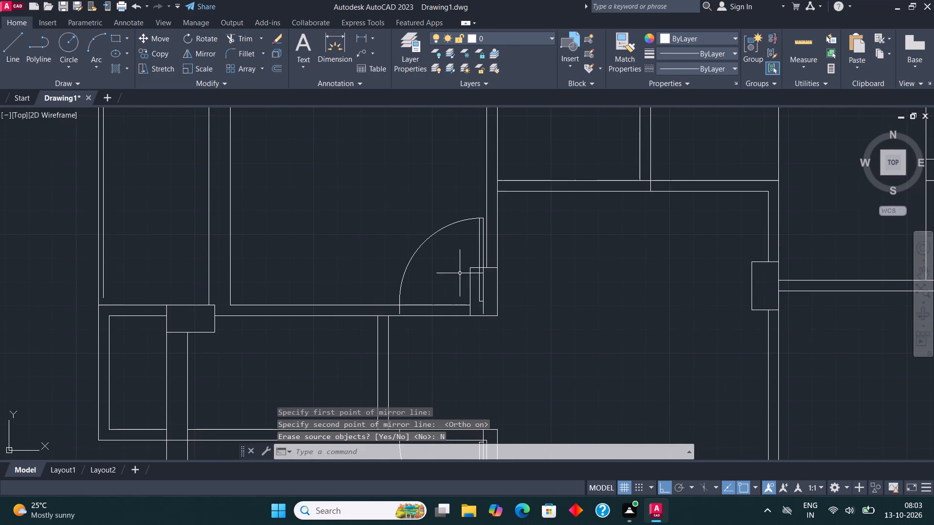
scroll(495, 275, "up", 1)
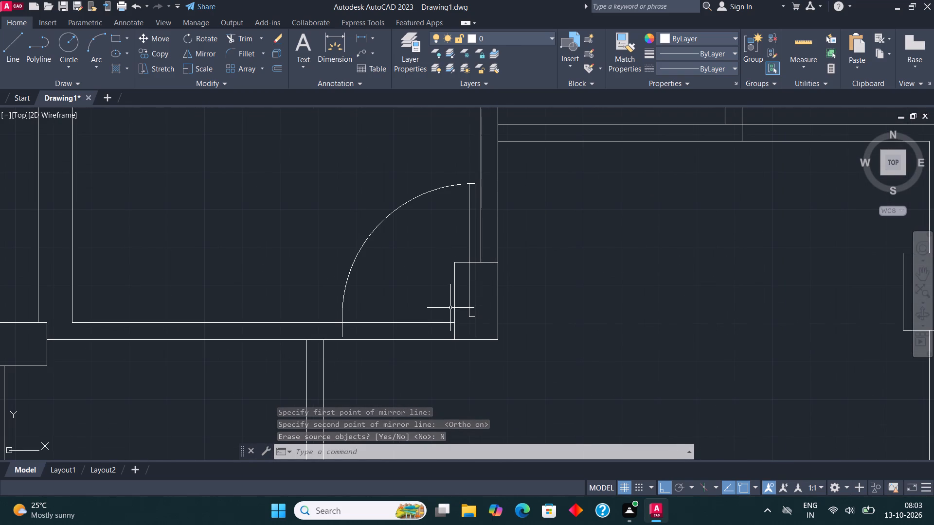
left_click(454, 308)
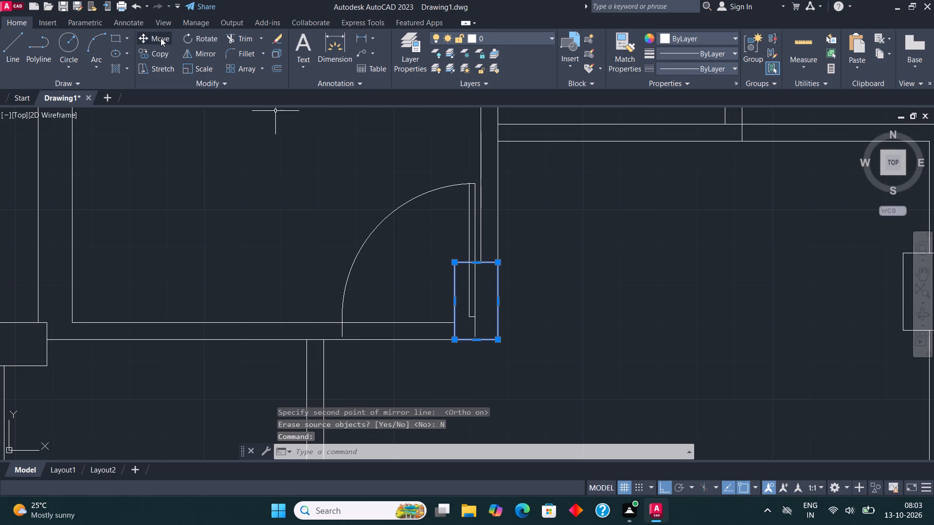
left_click(161, 38)
scroll(514, 266, "up", 2)
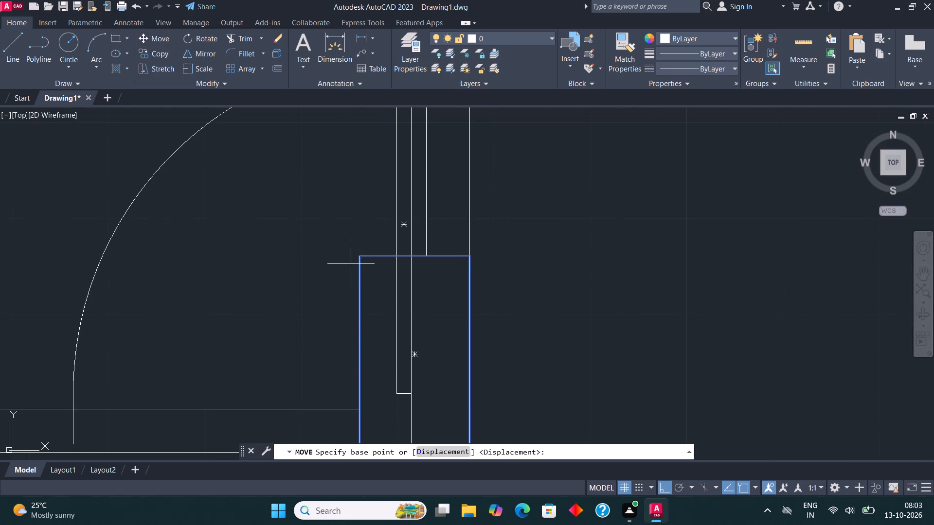
left_click(357, 257)
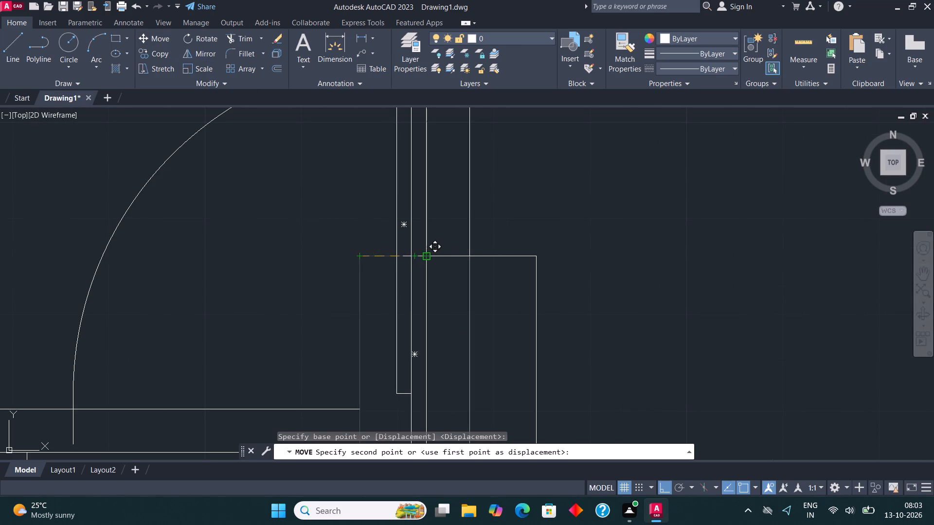
left_click(424, 254)
scroll(508, 195, "down", 2)
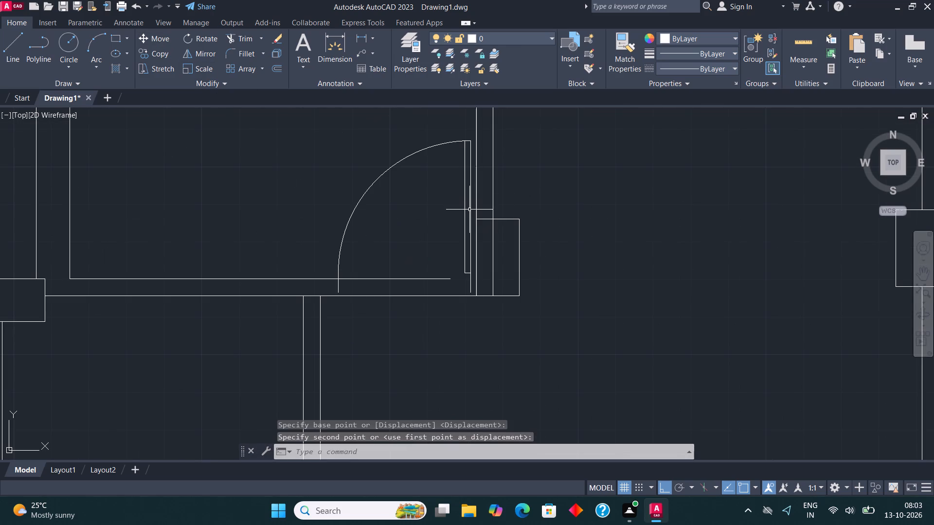
Move the mirrored door slightly south so its hinge-side end meets the lower line of the room's south wall.
scroll(469, 207, "up", 1)
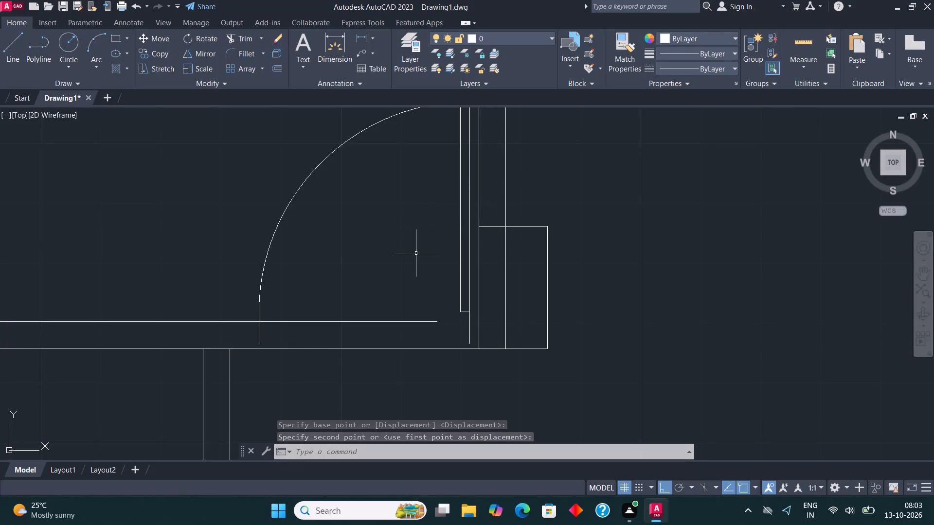
left_click(469, 299)
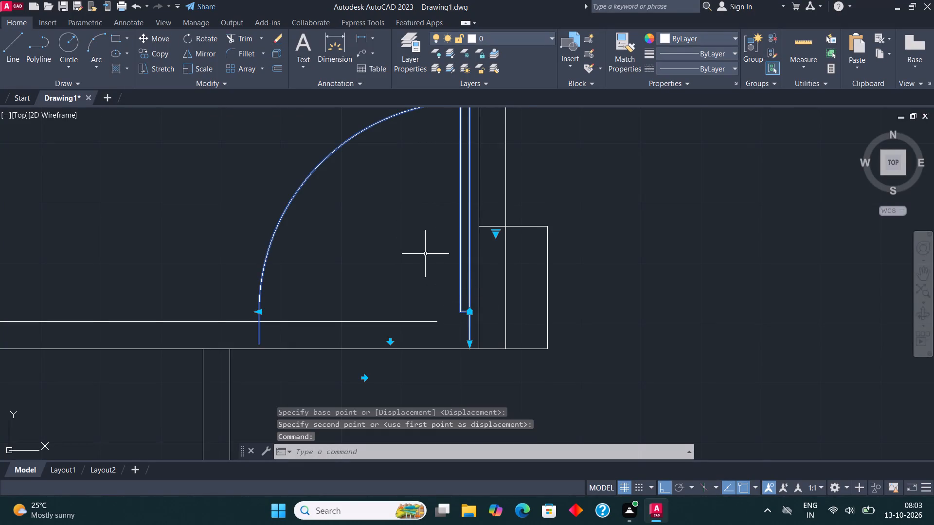
left_click(161, 35)
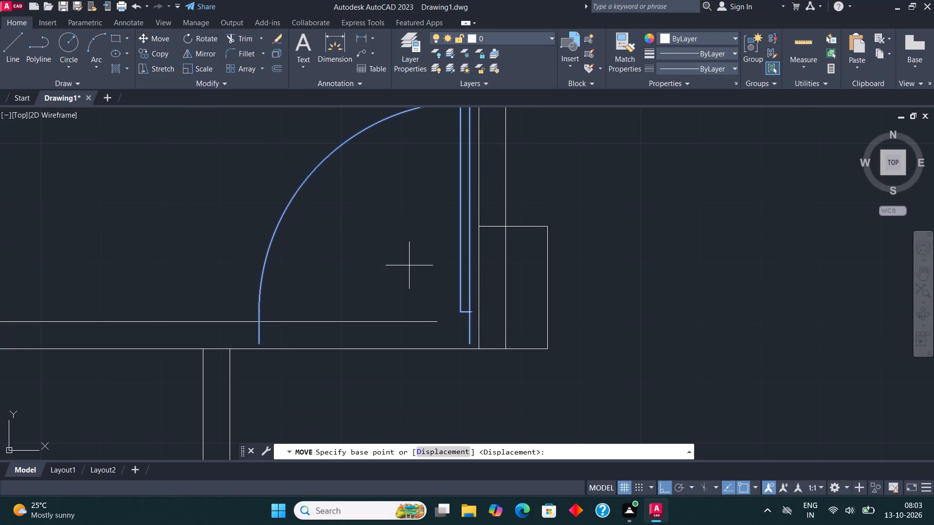
scroll(443, 365, "up", 2)
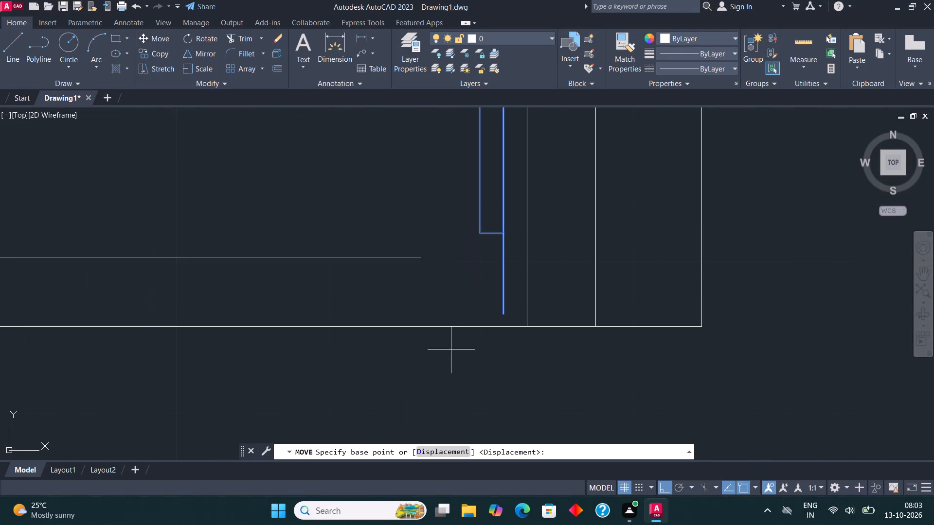
left_click(501, 315)
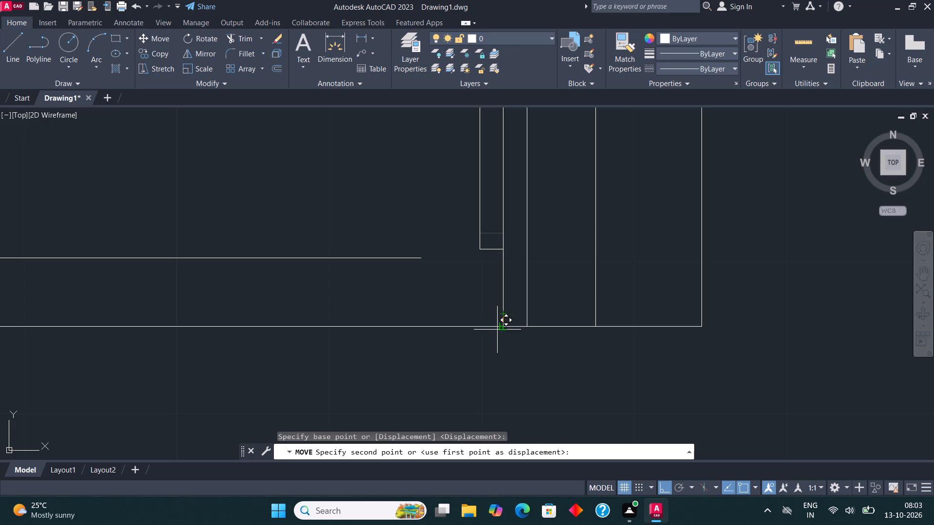
left_click(499, 326)
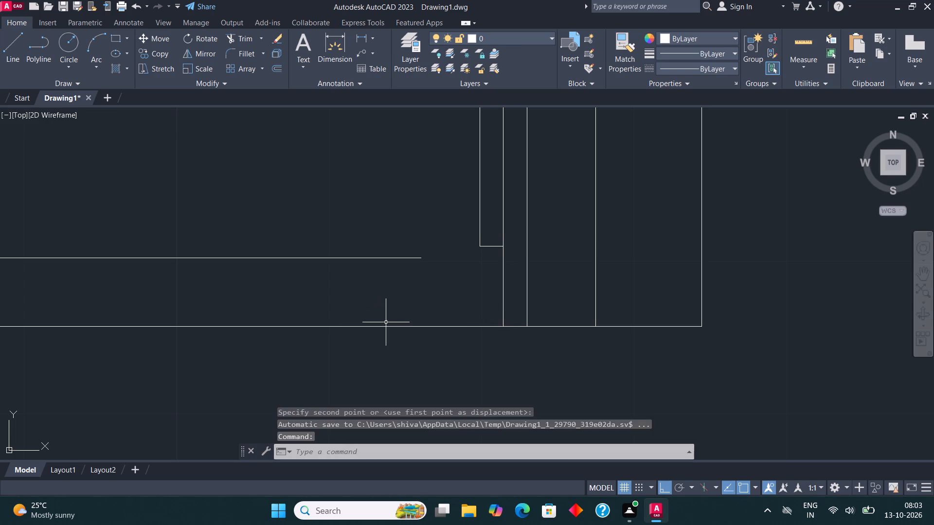
scroll(262, 309, "down", 1)
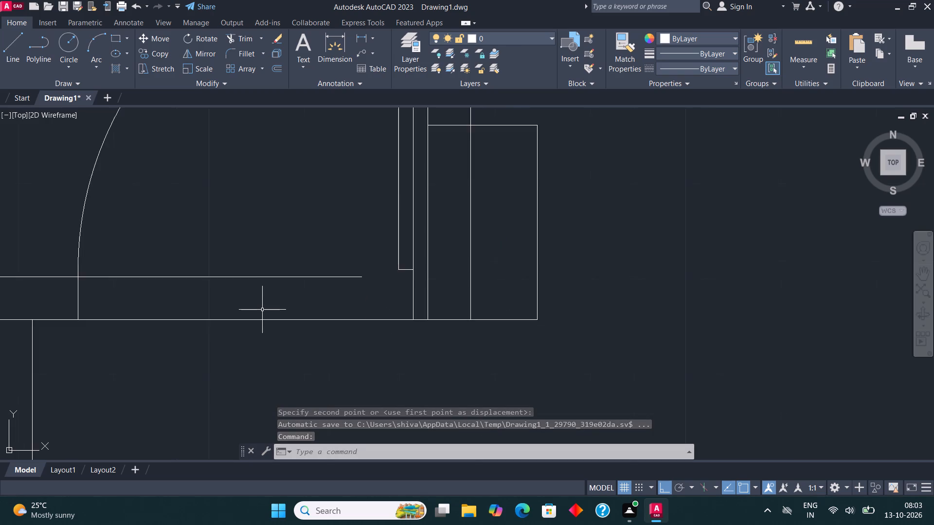
Copy the spare west-opening door, leaf at its south end, onto the narrow room's cross partition near its south wall, with Ortho off.
scroll(262, 310, "down", 3)
scroll(310, 325, "down", 1)
middle_click_drag(324, 285, 329, 258)
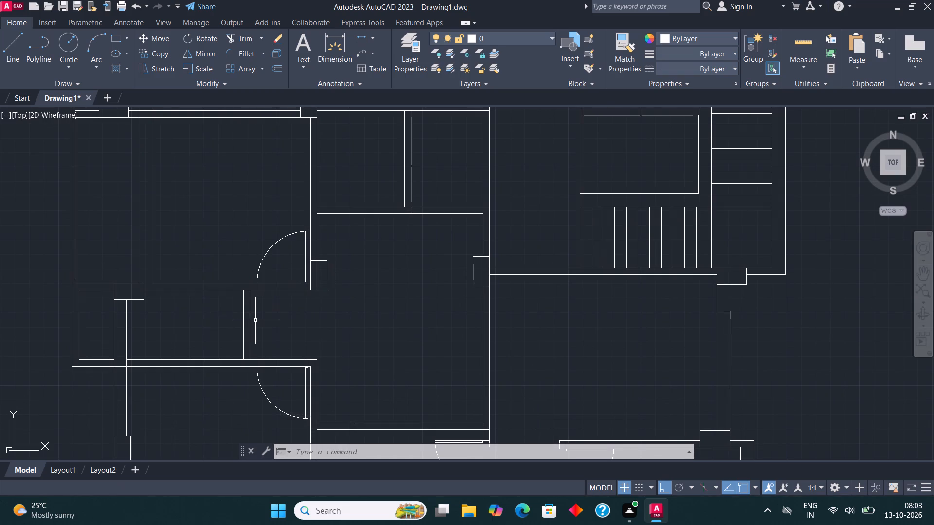
scroll(255, 320, "down", 4)
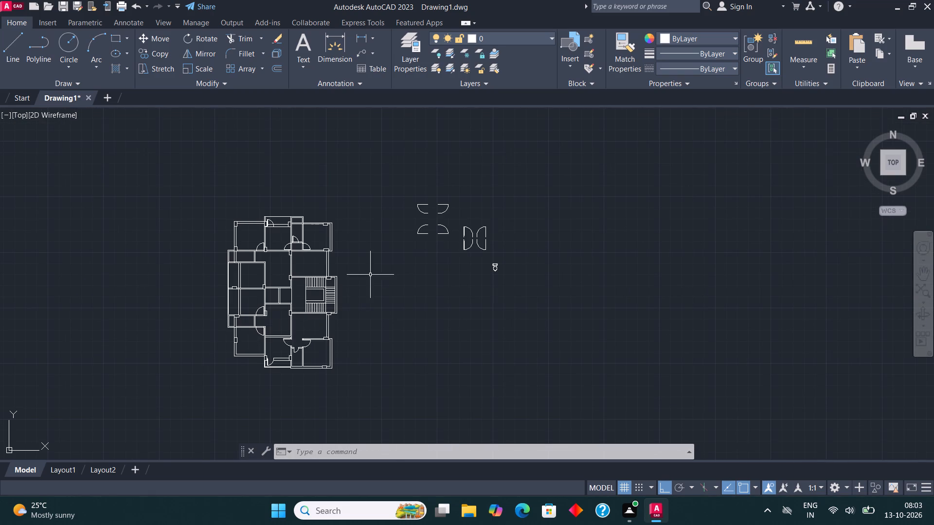
scroll(421, 226, "up", 4)
left_click(402, 272)
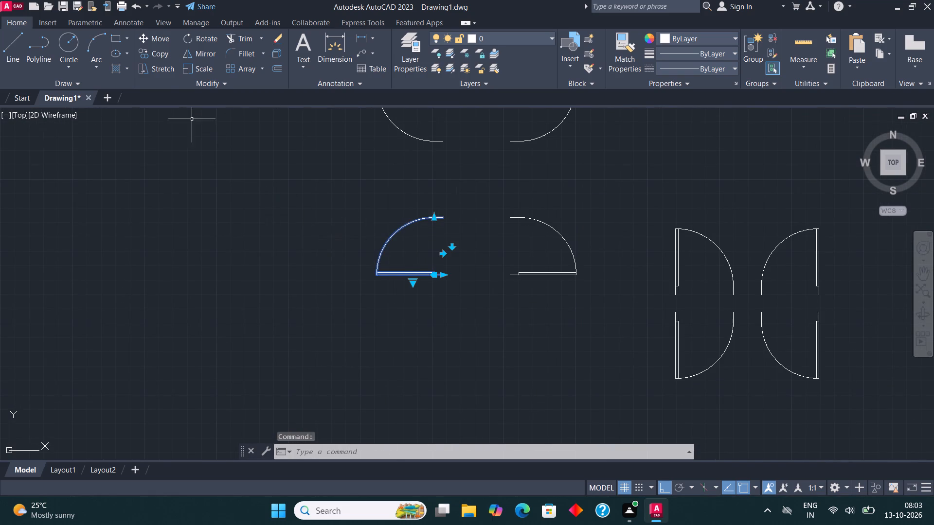
left_click(155, 53)
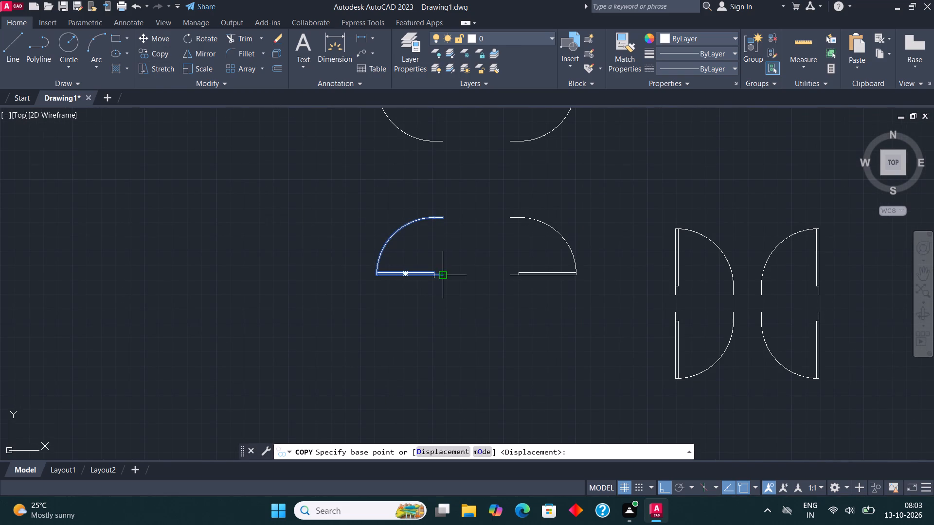
left_click(444, 274)
key("F8")
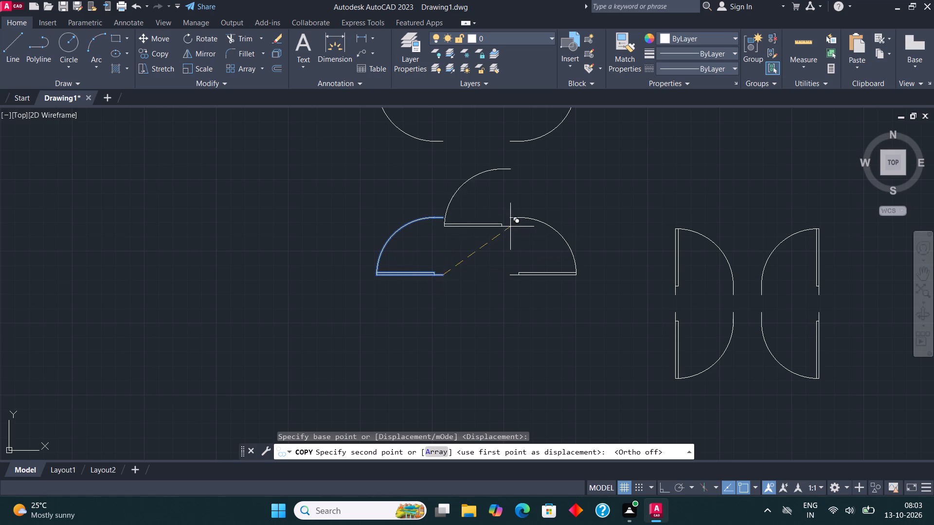
scroll(510, 227, "down", 3)
scroll(223, 383, "up", 1)
middle_click_drag(251, 374, 378, 348)
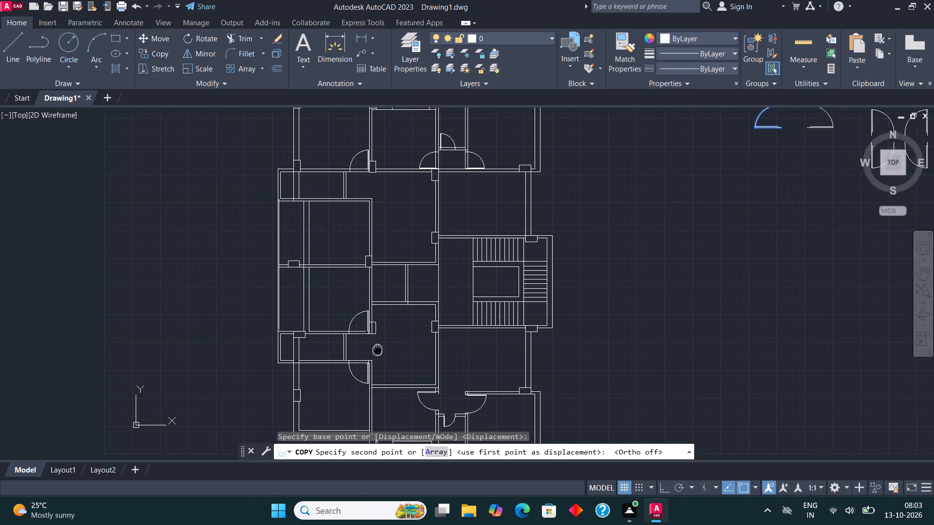
middle_click_drag(378, 348, 380, 347)
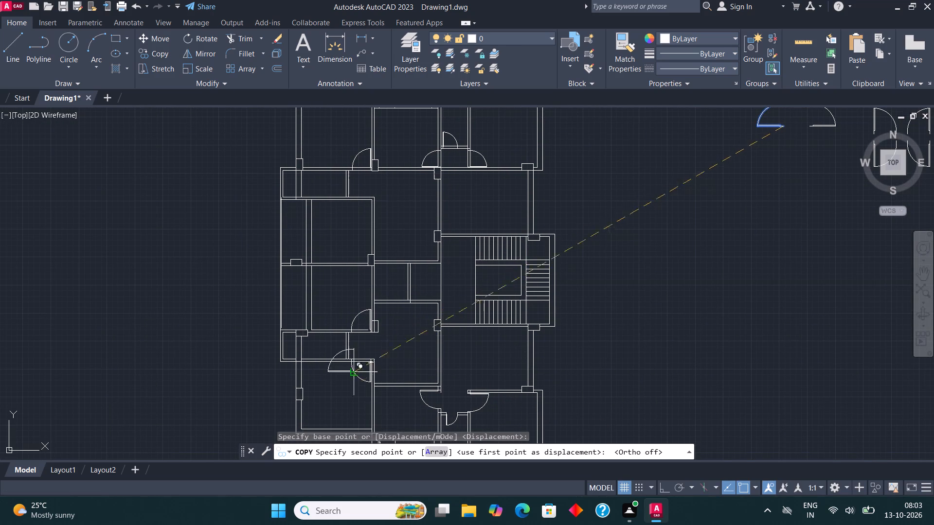
scroll(342, 361, "up", 5)
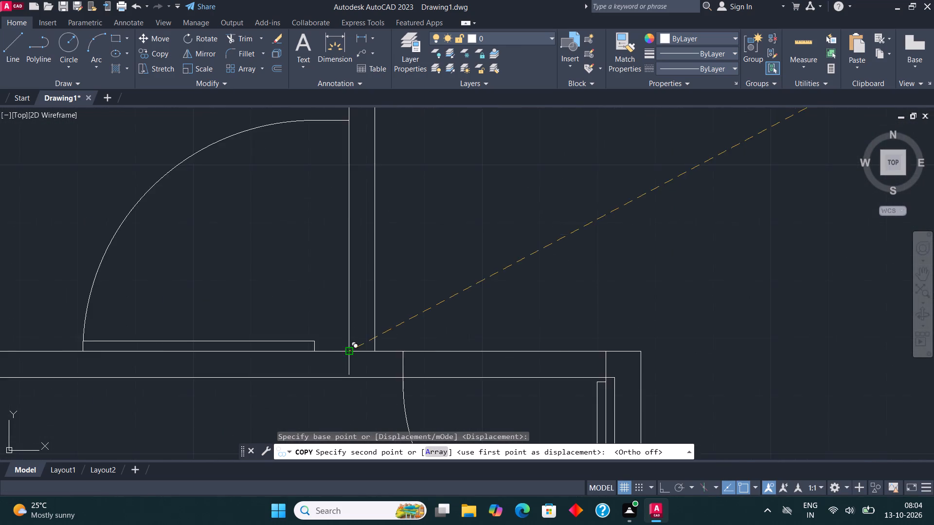
scroll(347, 352, "up", 1)
left_click(388, 311)
scroll(395, 361, "down", 2)
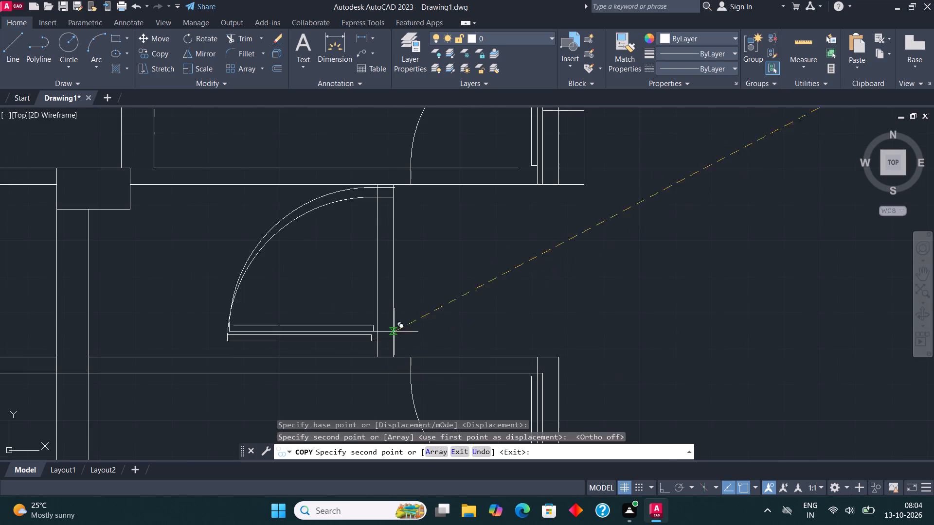
key("Escape")
Scale the copied door down to about three-quarters of its size from its hinge-side end on the partition's east face.
left_click_drag(283, 242, 277, 237)
left_click(268, 224)
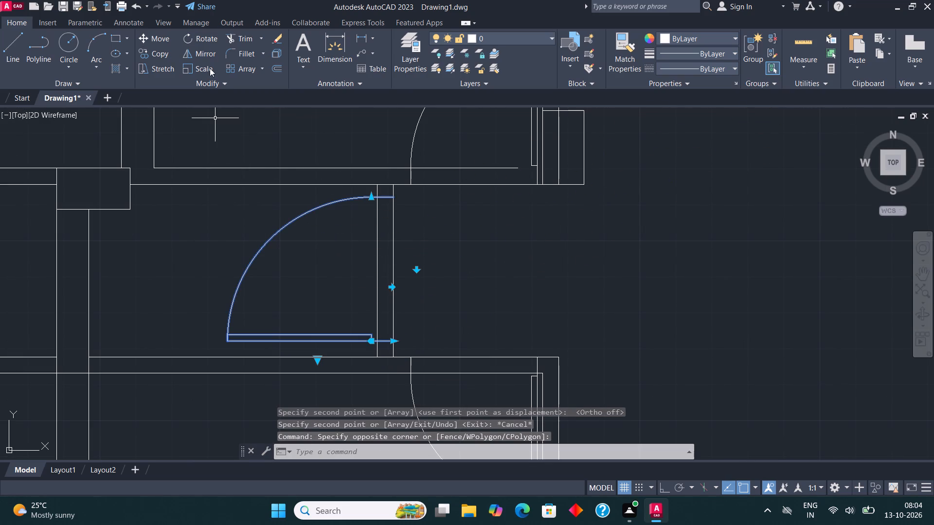
left_click(207, 70)
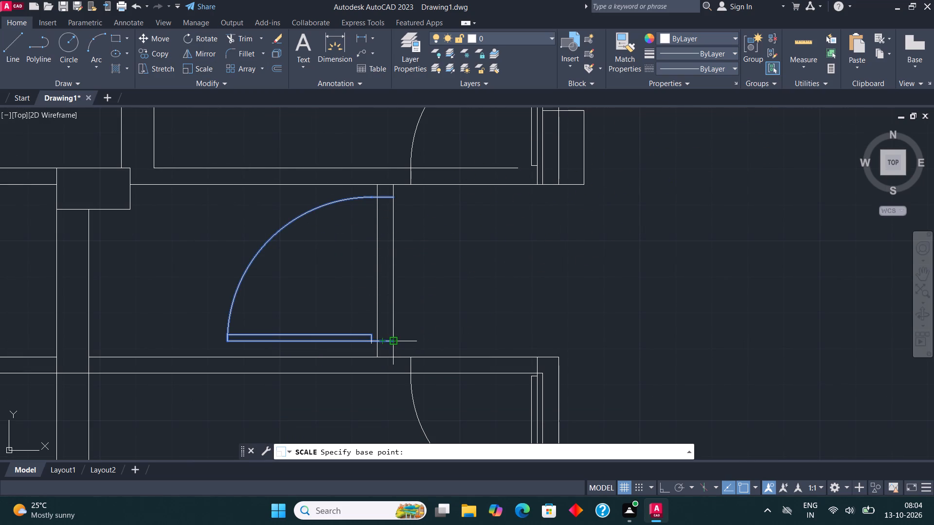
left_click(391, 342)
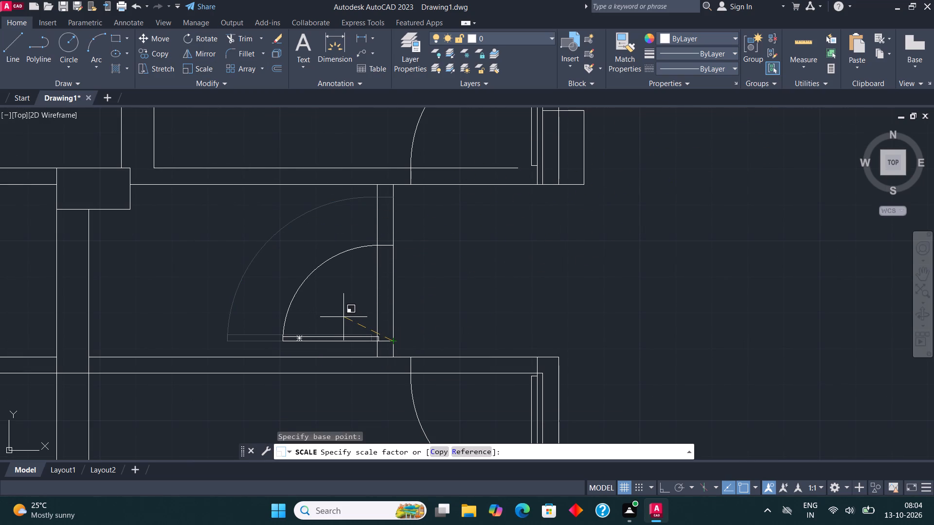
left_click(339, 314)
scroll(365, 317, "down", 2)
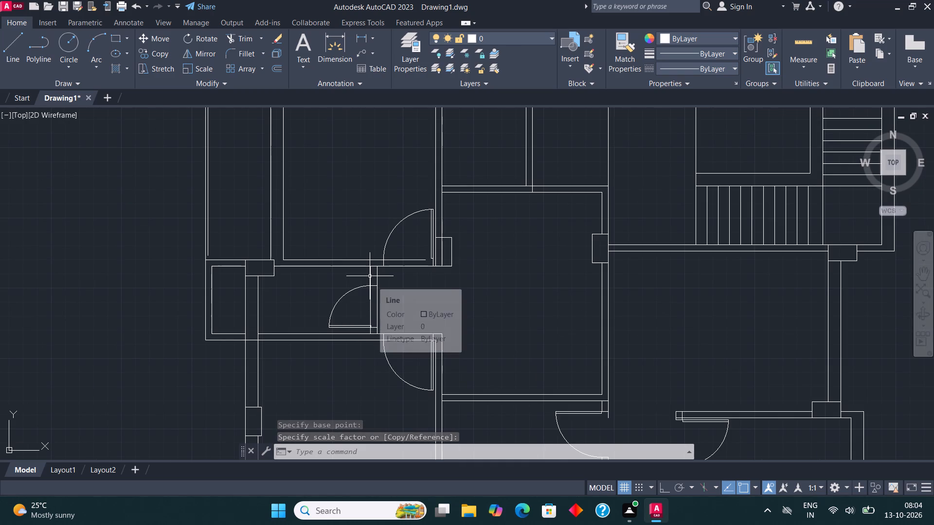
scroll(451, 299, "down", 1)
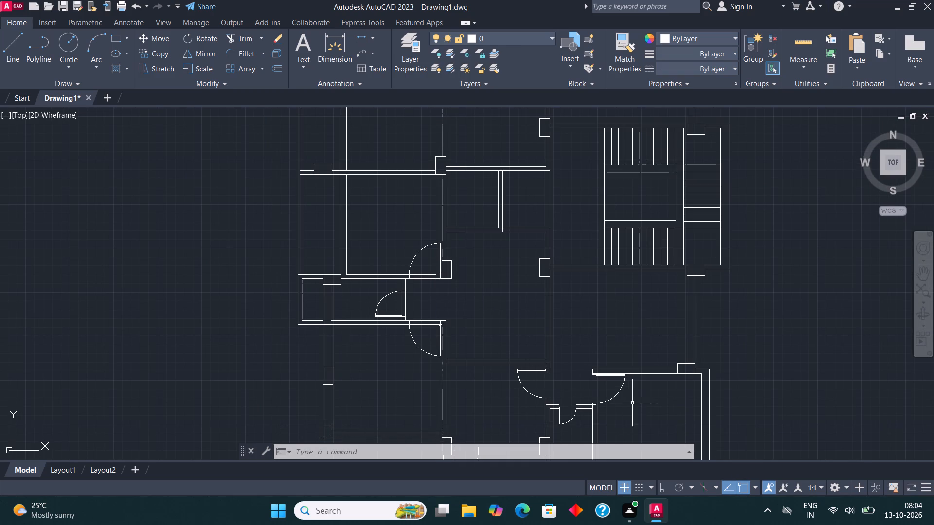
Copy the west-opening door beside the southern lobby onto the western room's partition, just south of the cross wall with the column.
scroll(534, 382, "up", 2)
left_click(529, 351)
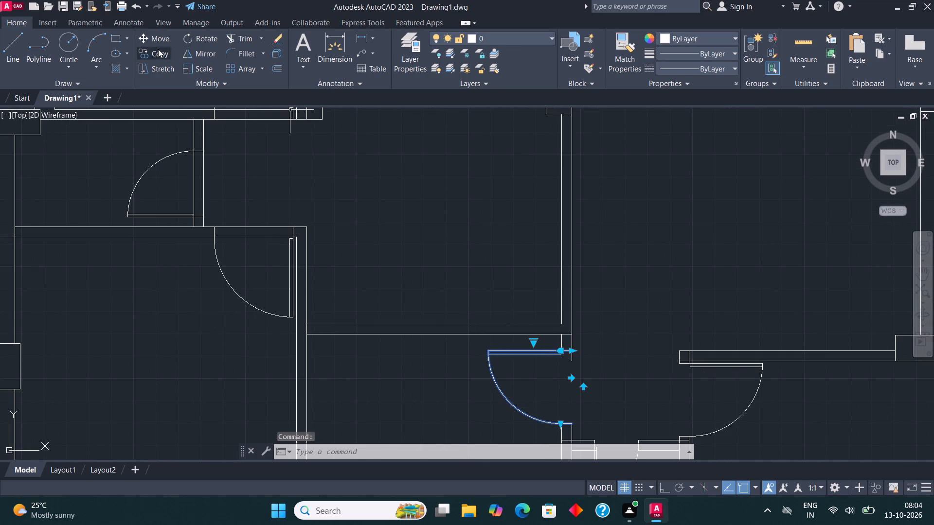
left_click(160, 50)
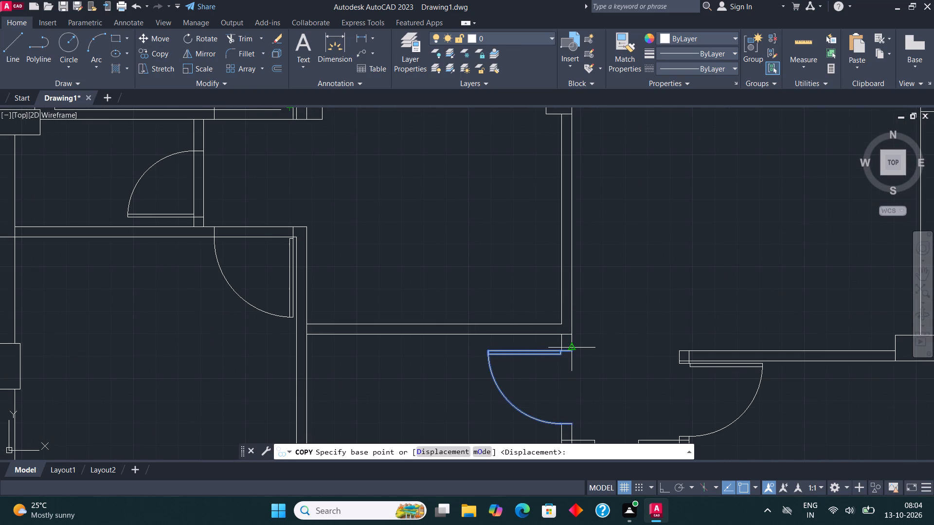
left_click(574, 353)
scroll(594, 365, "down", 3)
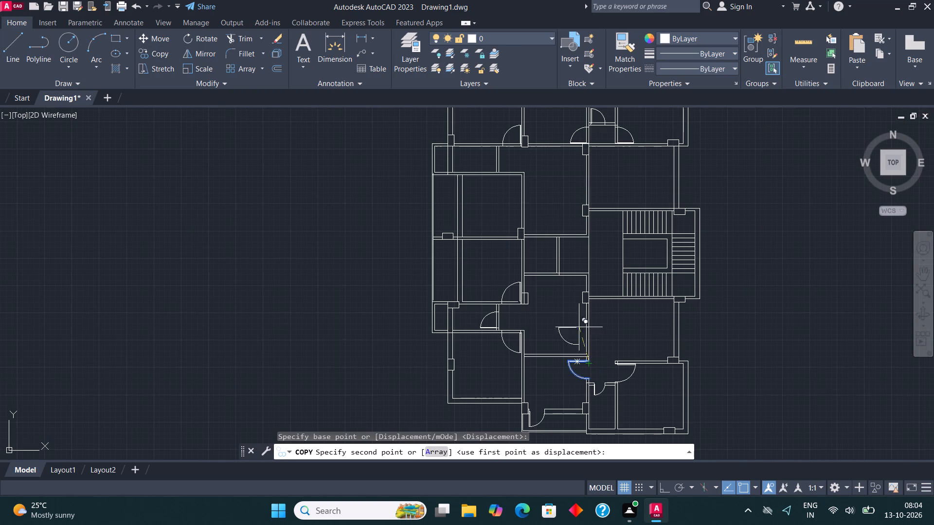
scroll(454, 242, "up", 4)
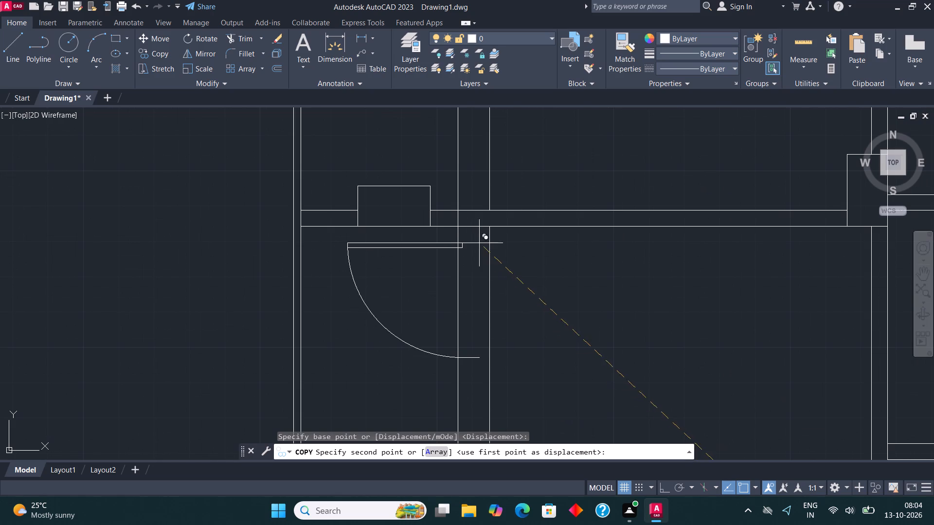
left_click(489, 241)
scroll(308, 209, "down", 1)
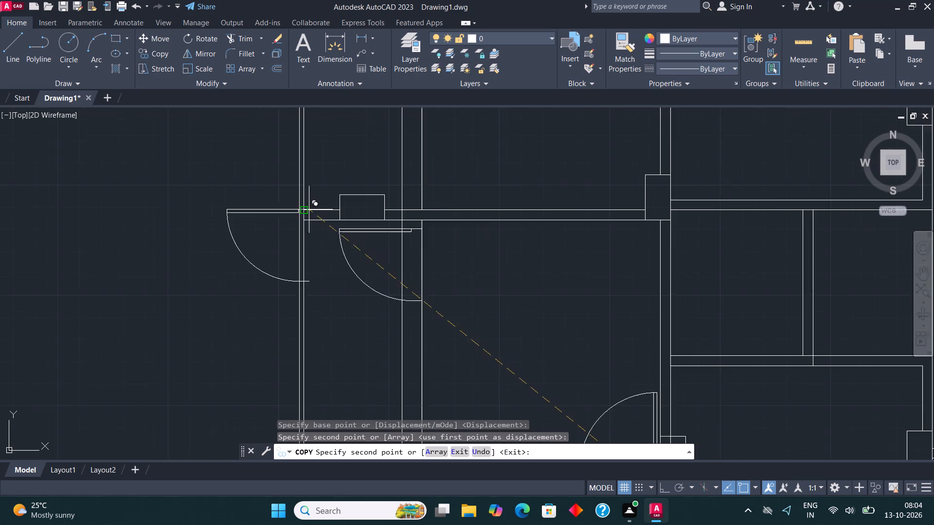
scroll(310, 210, "down", 1)
key("Escape")
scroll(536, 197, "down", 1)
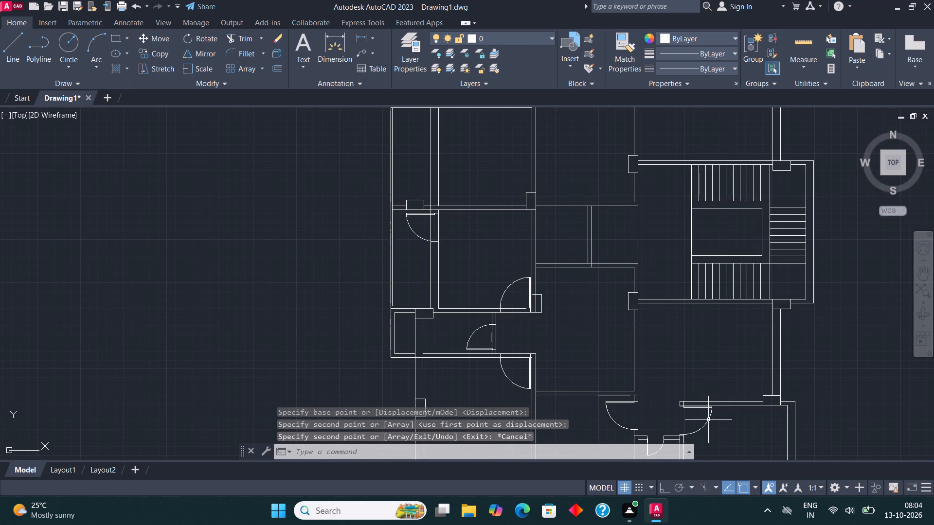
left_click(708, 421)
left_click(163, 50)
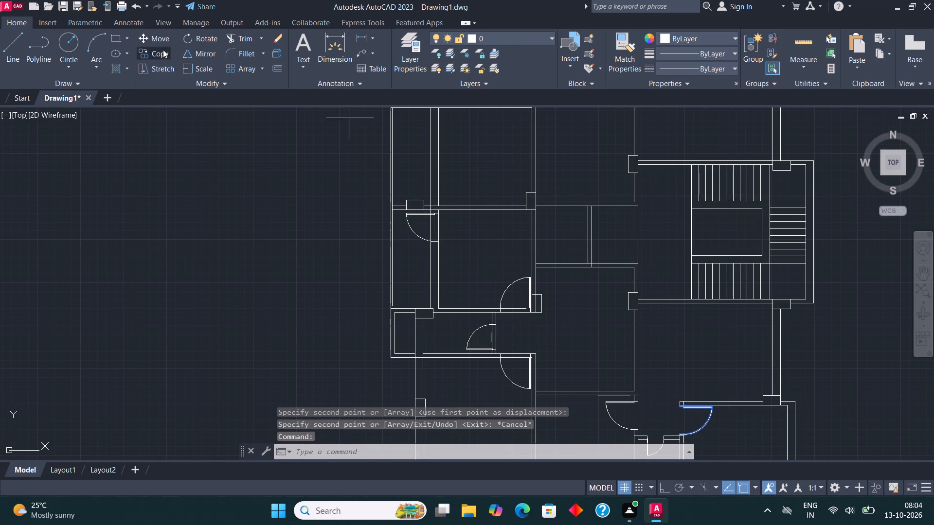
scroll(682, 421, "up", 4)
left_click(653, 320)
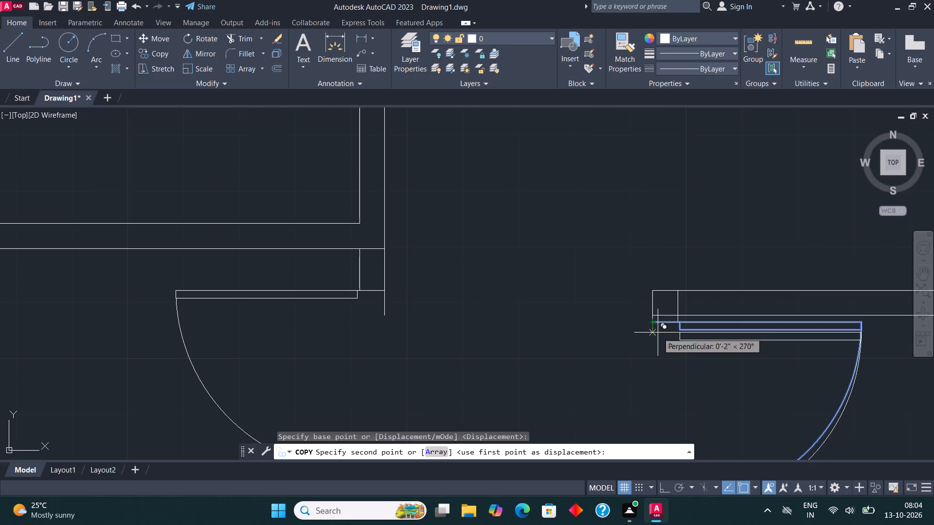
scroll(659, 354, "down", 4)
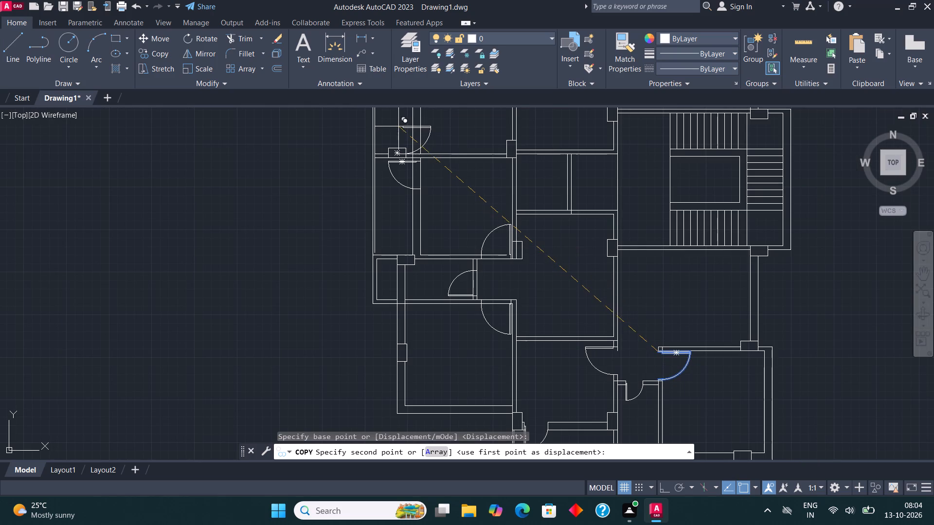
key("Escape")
Mirror the new partition door about the cross wall's lower line, with Ortho on and the original kept.
middle_click_drag(437, 187, 442, 192)
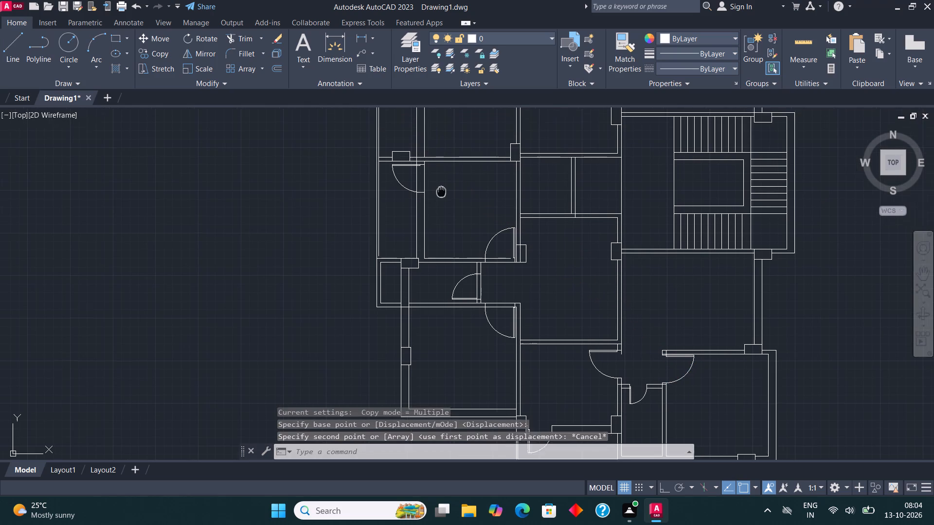
middle_click_drag(442, 192, 446, 245)
scroll(423, 233, "up", 2)
left_click_drag(384, 234, 360, 268)
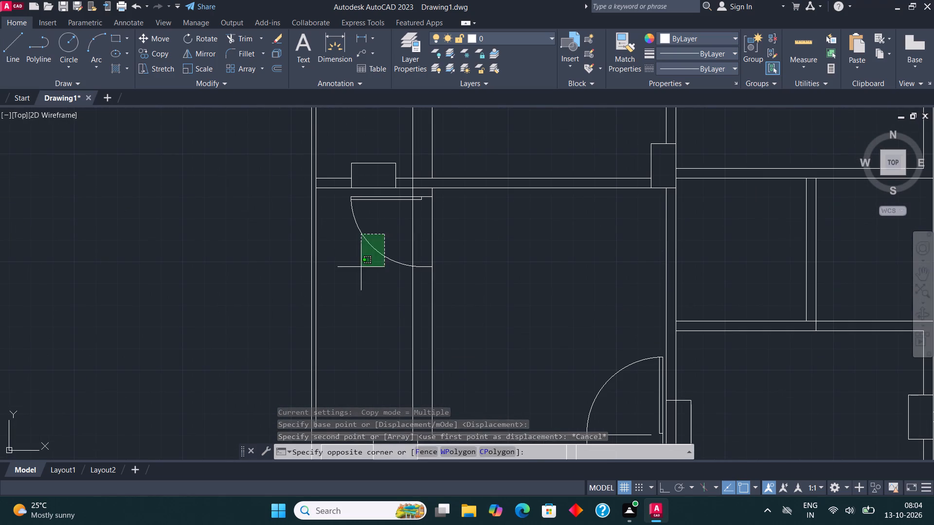
left_click_drag(360, 268, 360, 269)
left_click(191, 56)
middle_click_drag(415, 216, 413, 224)
scroll(415, 216, "up", 1)
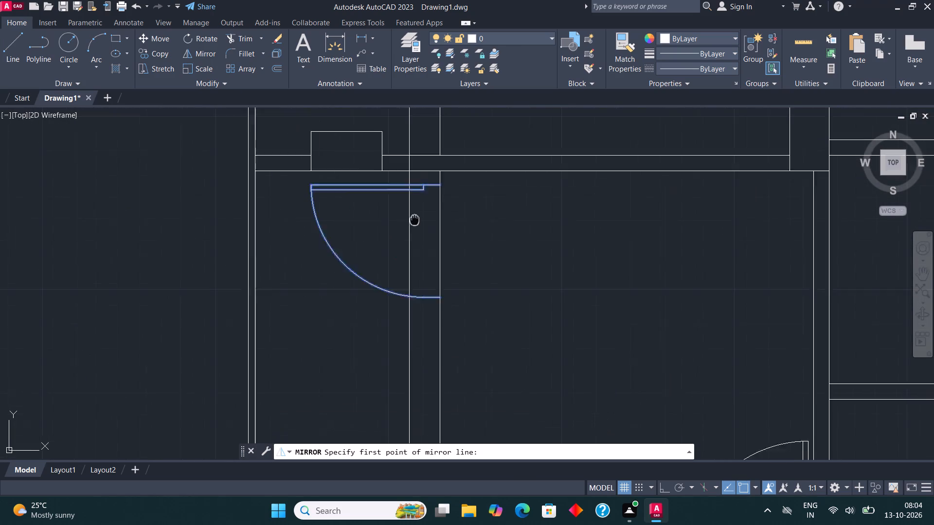
middle_click_drag(413, 224, 413, 240)
left_click(439, 192)
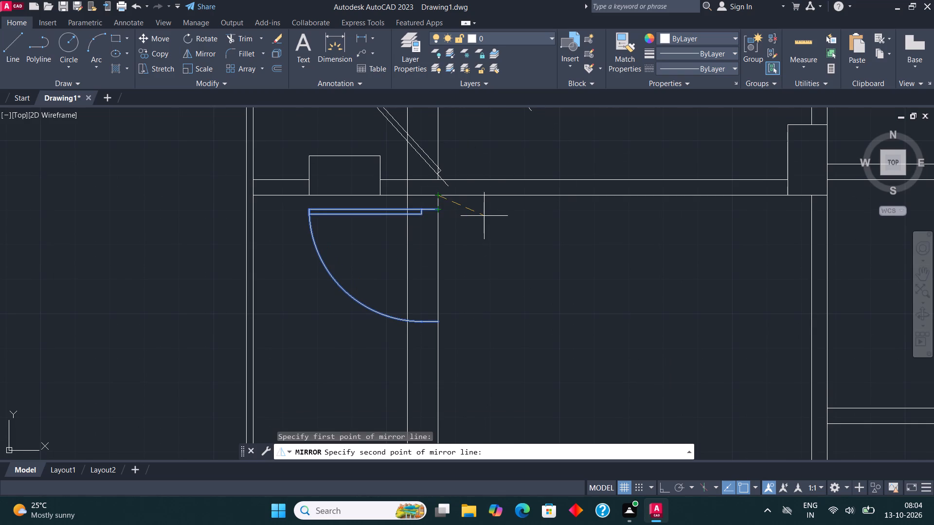
key("F8")
left_click(506, 217)
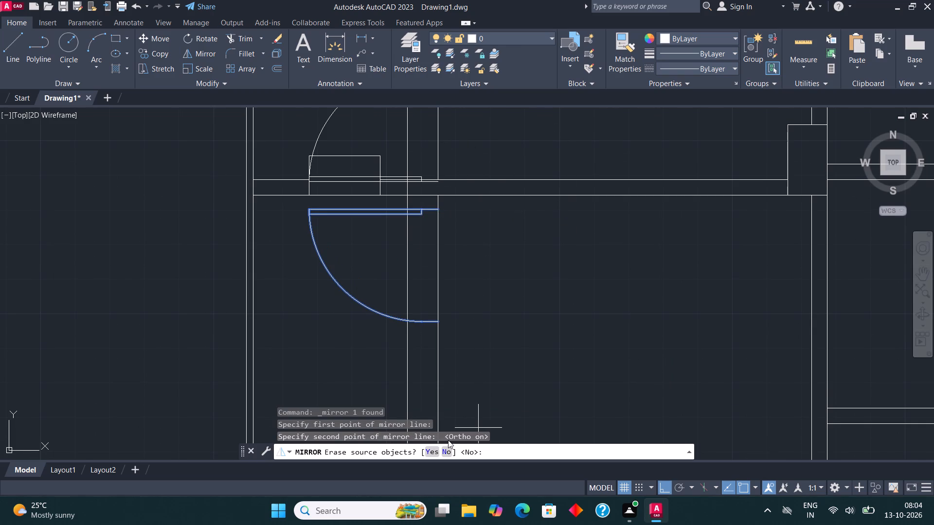
left_click(444, 448)
Move the mirrored door north along the partition's east face so its leaf clears the column's top edge.
scroll(397, 258, "down", 2)
scroll(401, 194, "up", 2)
left_click_drag(395, 183, 376, 142)
left_click(351, 102)
left_click(343, 156)
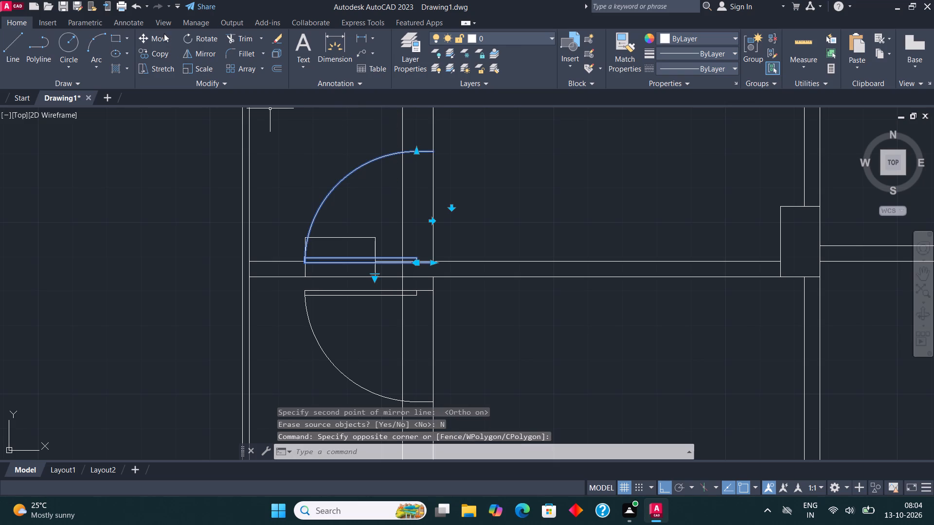
left_click(164, 34)
scroll(441, 251, "up", 3)
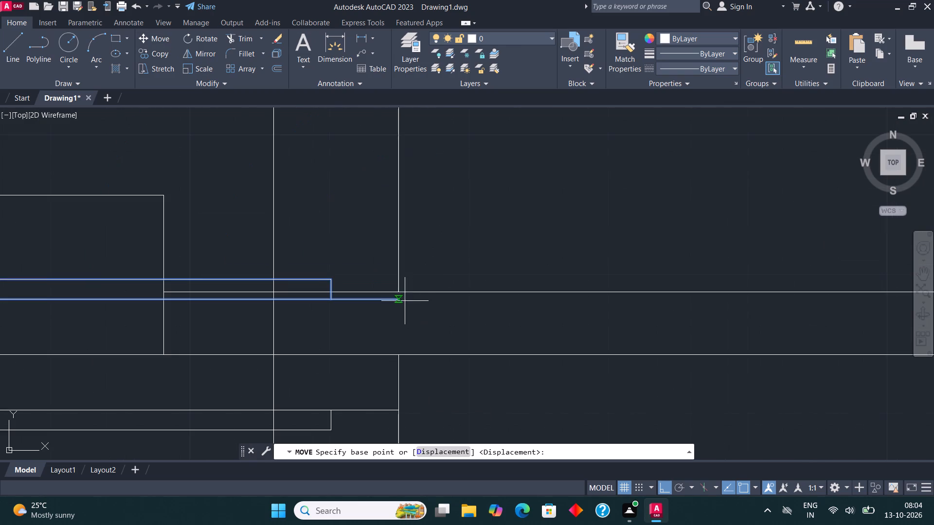
left_click(401, 299)
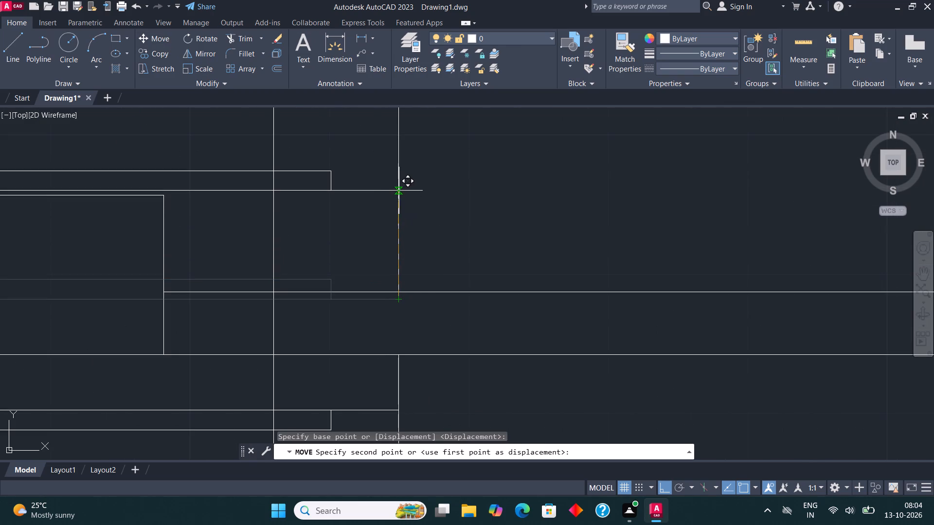
left_click(402, 187)
scroll(398, 305, "down", 3)
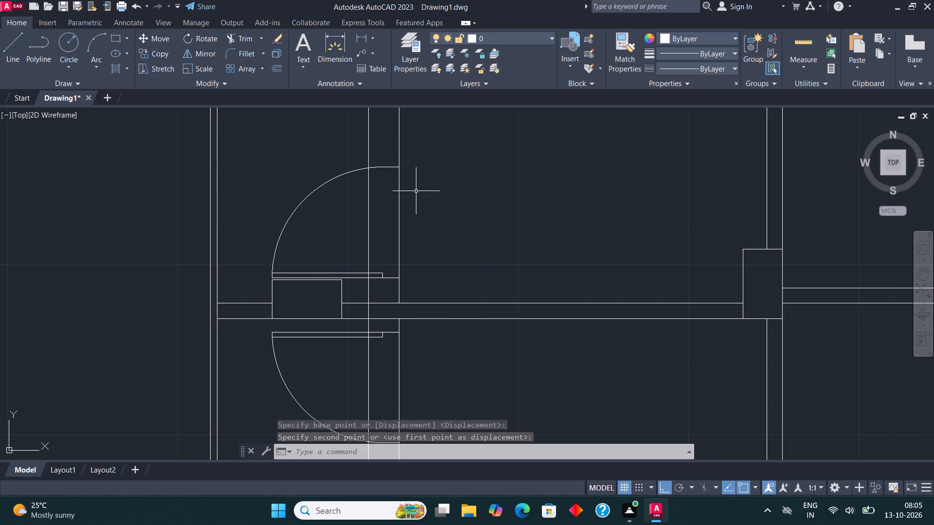
Move the column on the western room's cross wall slightly south so it sits clear between the two door leaves.
middle_click_drag(429, 166, 599, 140)
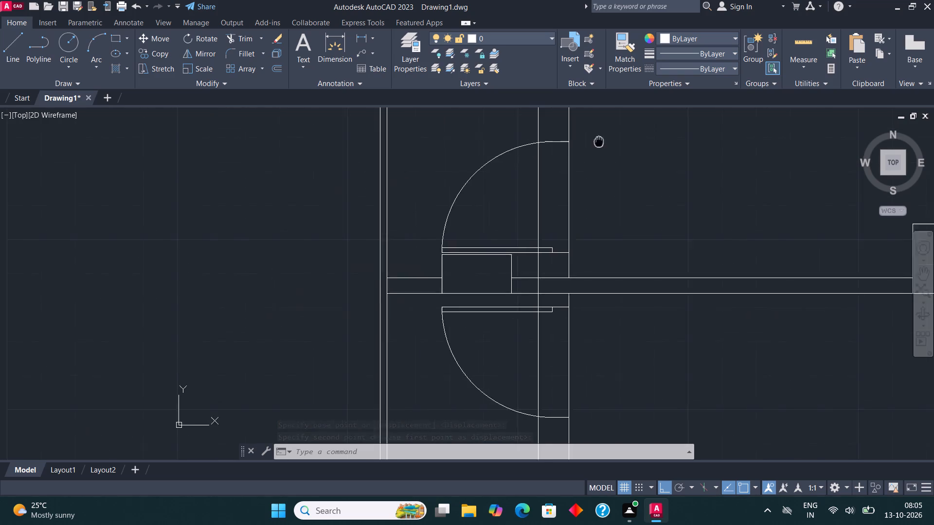
middle_click_drag(599, 140, 634, 143)
scroll(529, 276, "up", 2)
left_click_drag(402, 249, 397, 248)
left_click(374, 239)
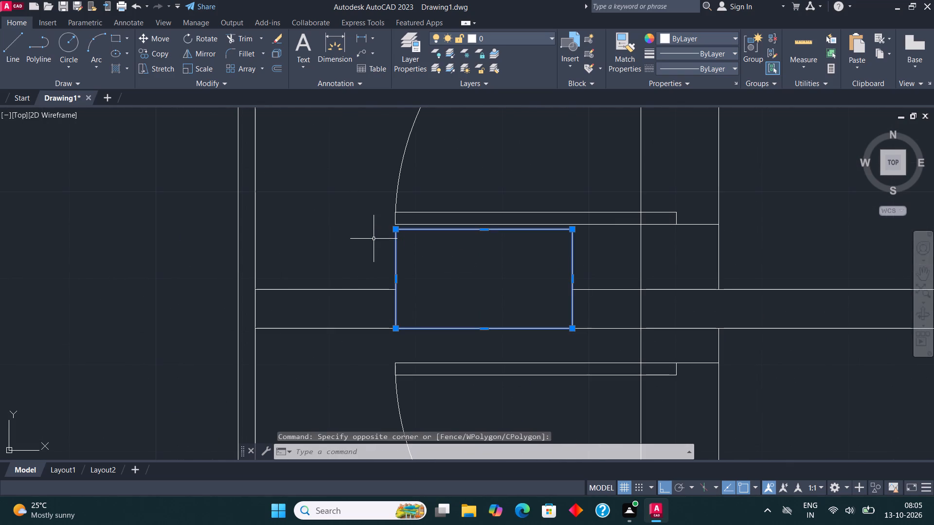
left_click(157, 39)
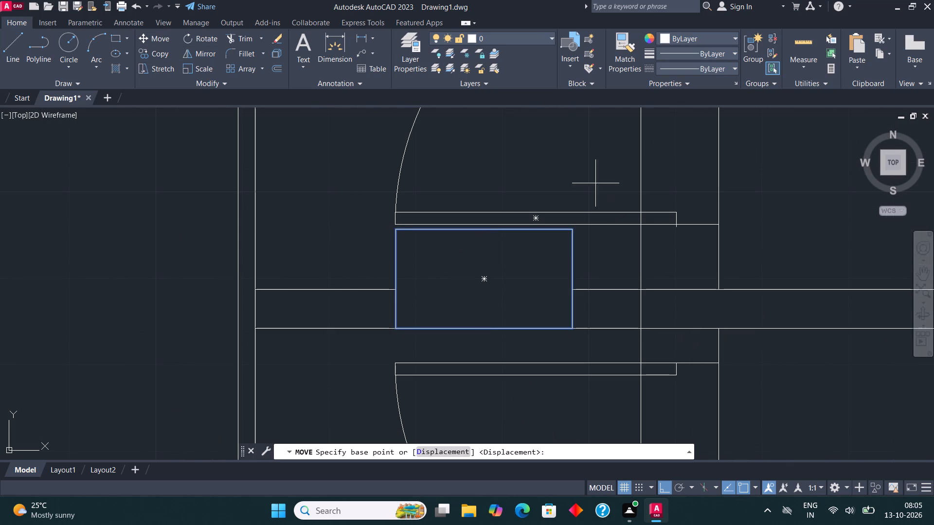
left_click(486, 277)
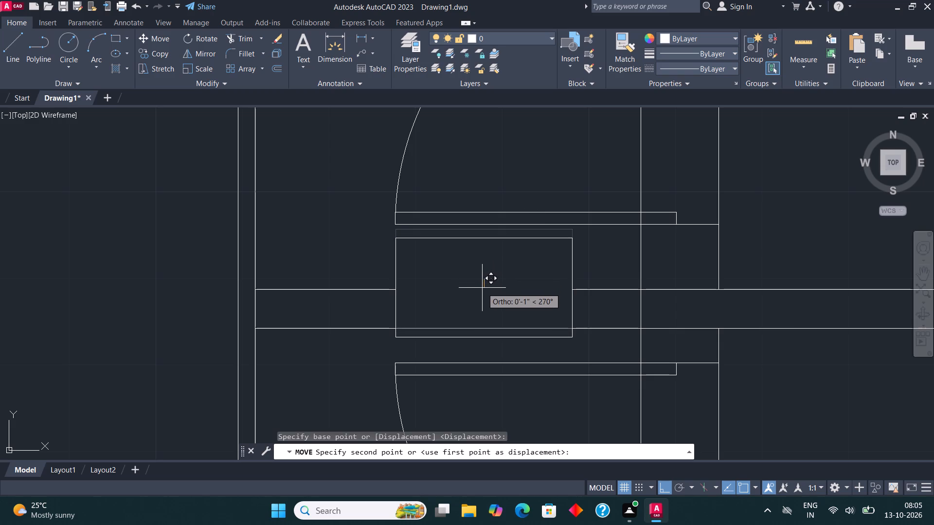
left_click(482, 296)
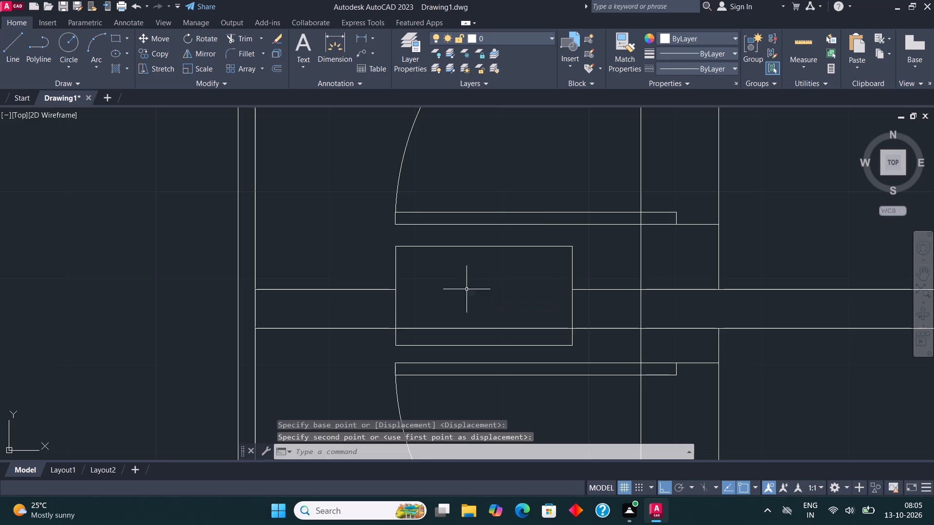
Trim away the piece of the cross wall's lower line that runs through the moved column.
scroll(379, 279, "down", 3)
scroll(387, 289, "up", 3)
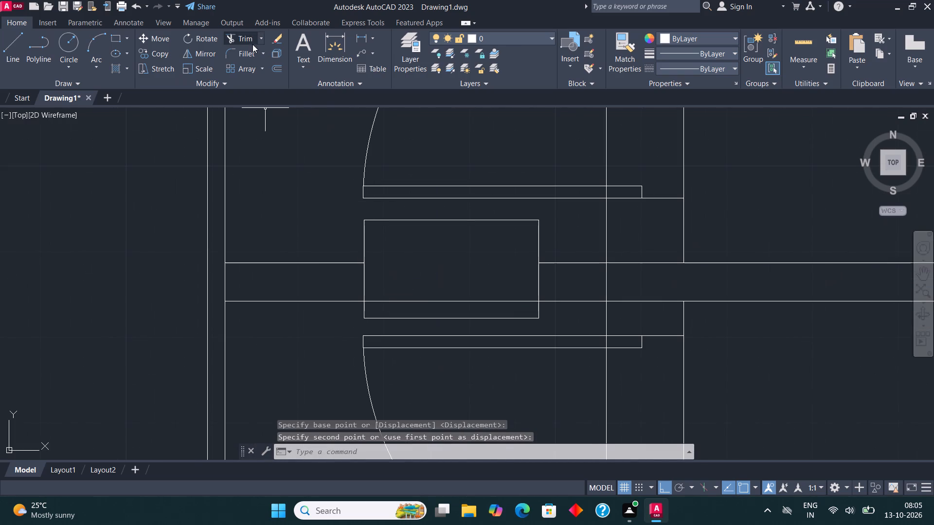
left_click(250, 40)
left_click(452, 311)
left_click(452, 272)
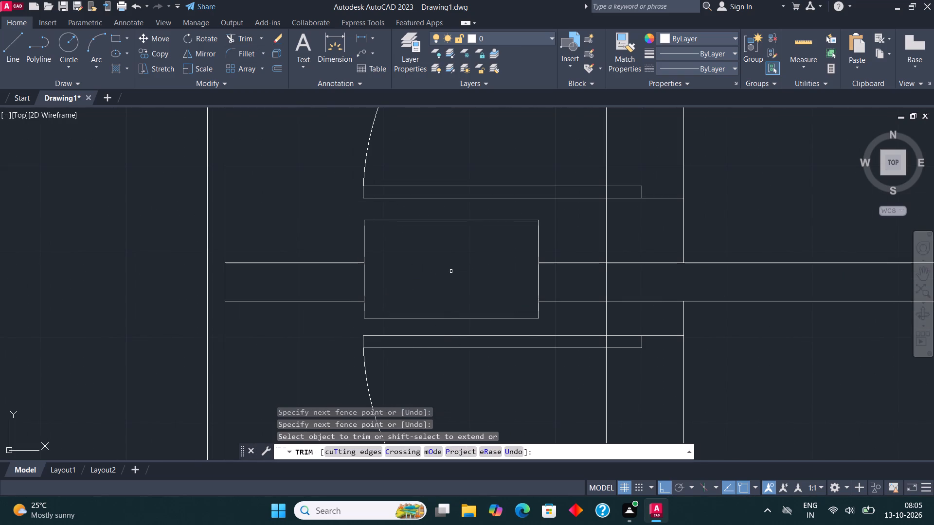
scroll(398, 314, "down", 1)
scroll(371, 345, "down", 3)
key("Escape")
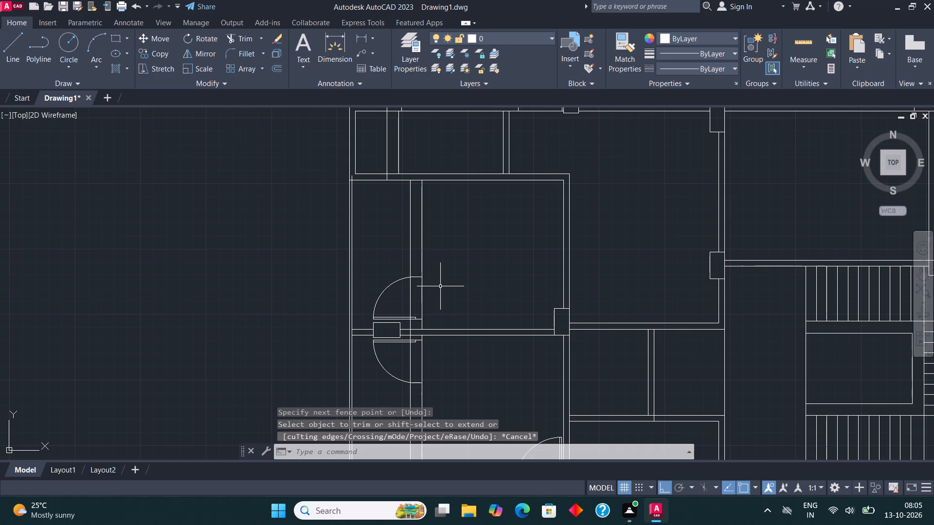
Mirror the north-western room's door across a horizontal line through the passage south of it, keeping the original.
scroll(415, 320, "down", 3)
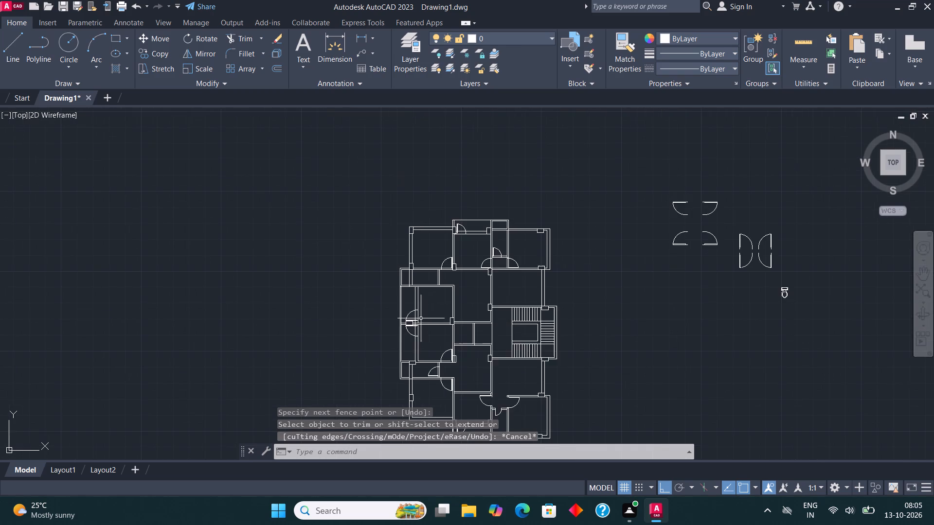
scroll(441, 298, "up", 2)
scroll(453, 220, "up", 1)
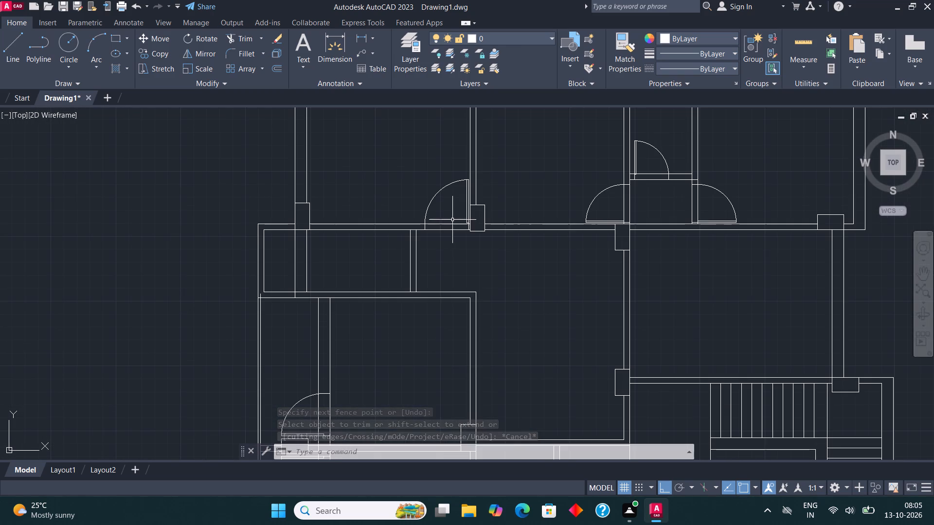
left_click(438, 202)
left_click(402, 171)
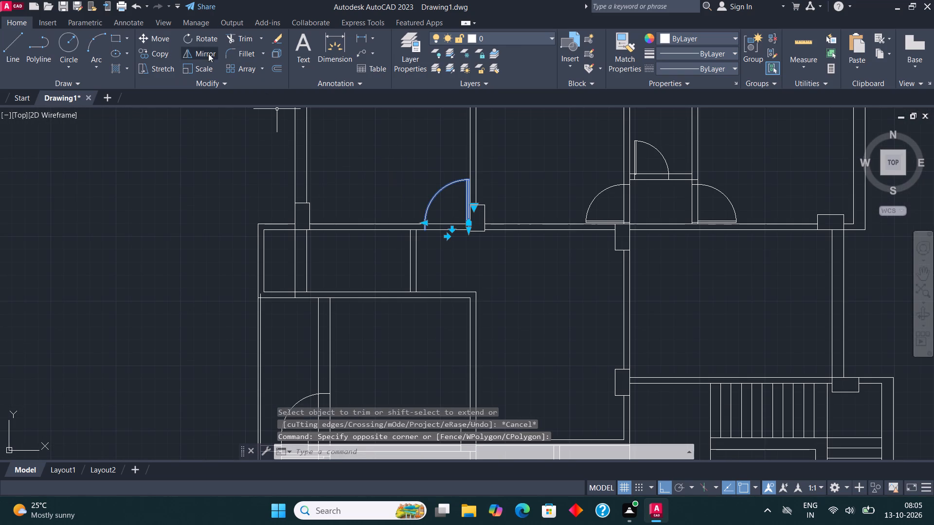
left_click(208, 53)
left_click(445, 261)
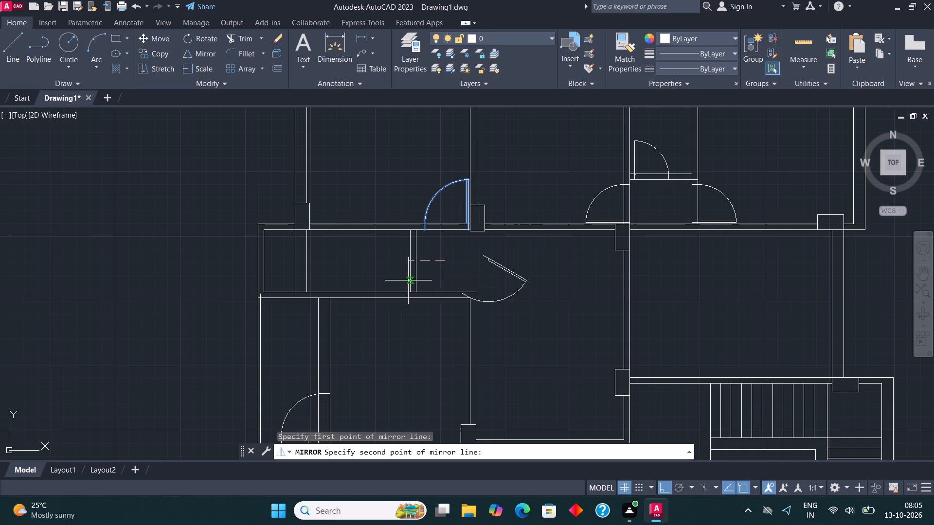
left_click(380, 259)
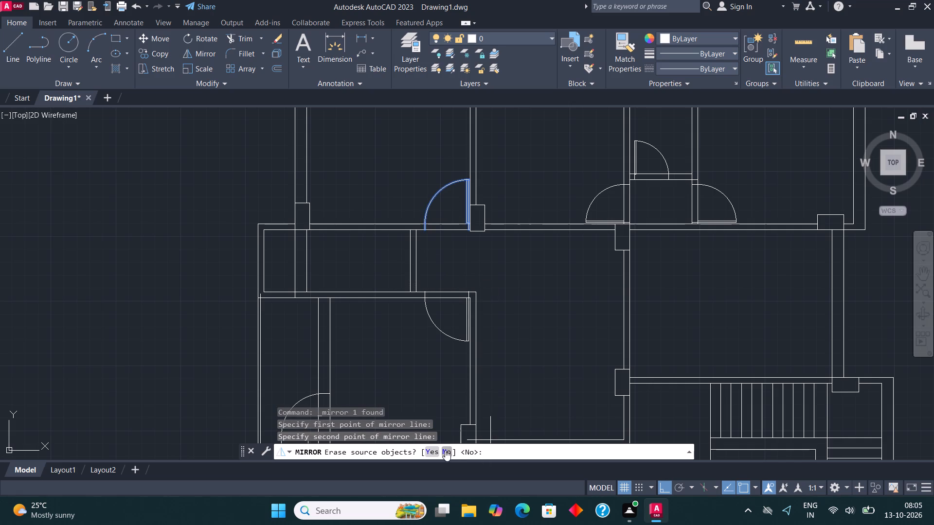
left_click(444, 450)
Move the mirrored door slightly west along the wall, away from the room's north-east corner.
scroll(450, 354, "up", 1)
left_click(441, 324)
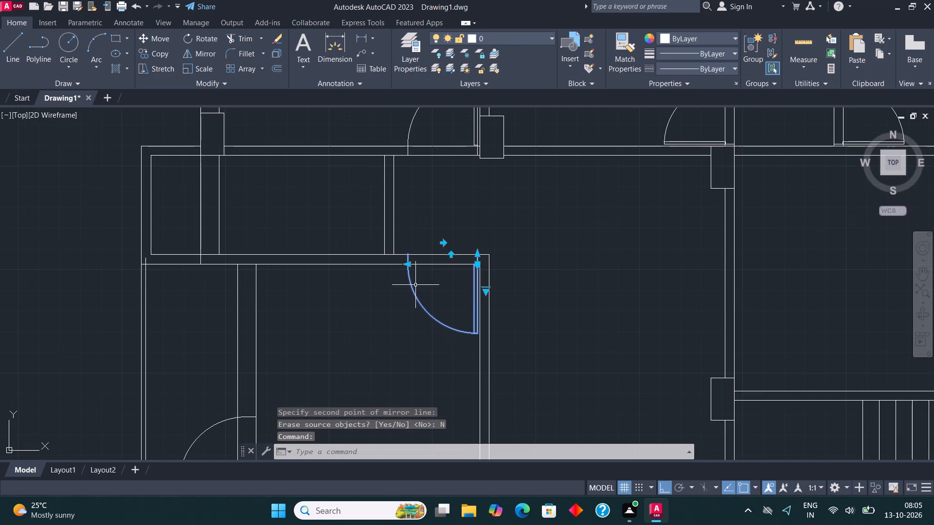
left_click(160, 31)
left_click(161, 36)
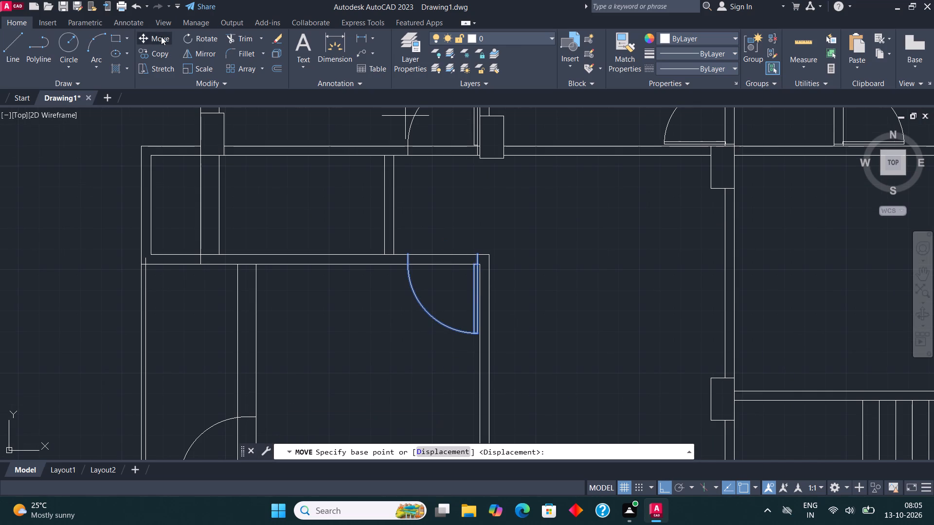
scroll(480, 259, "up", 3)
left_click(465, 242)
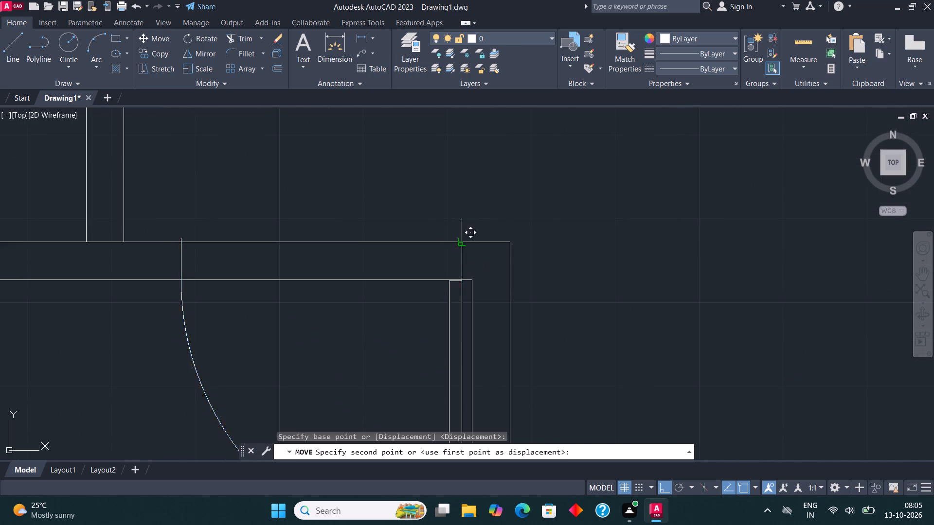
left_click(451, 243)
Move the mirrored door south so its jamb end sits on the upper line of the room's north wall.
scroll(452, 253, "up", 1)
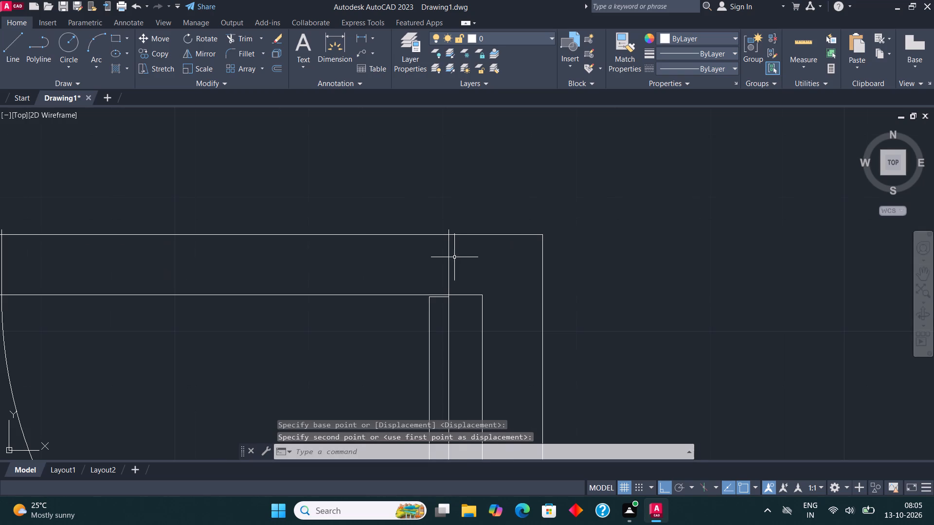
left_click_drag(454, 257, 424, 257)
left_click(411, 266)
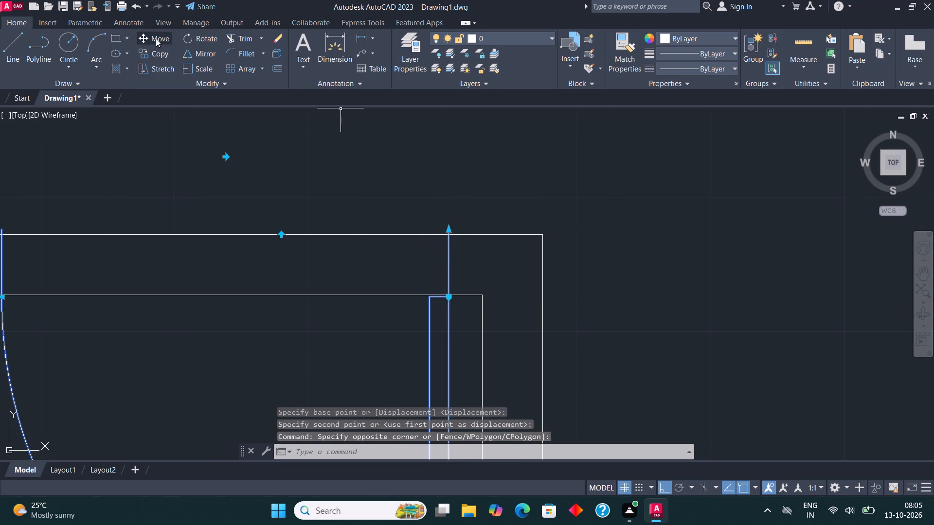
left_click(159, 36)
scroll(476, 213, "up", 3)
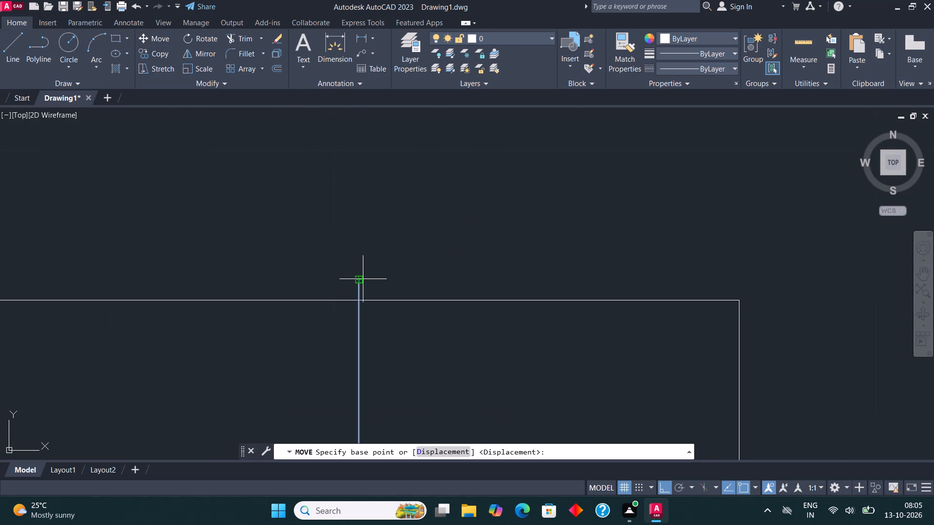
left_click(363, 277)
left_click(356, 304)
scroll(518, 193, "down", 2)
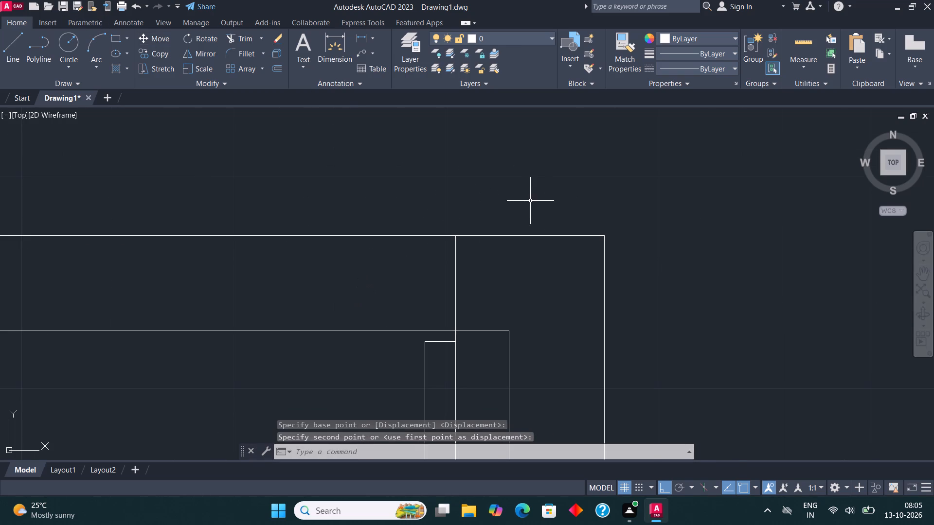
Copy the small west-opening door beside the southern lobby into the empty space west of the plan, with Ortho off.
scroll(450, 236, "down", 1)
scroll(404, 252, "down", 4)
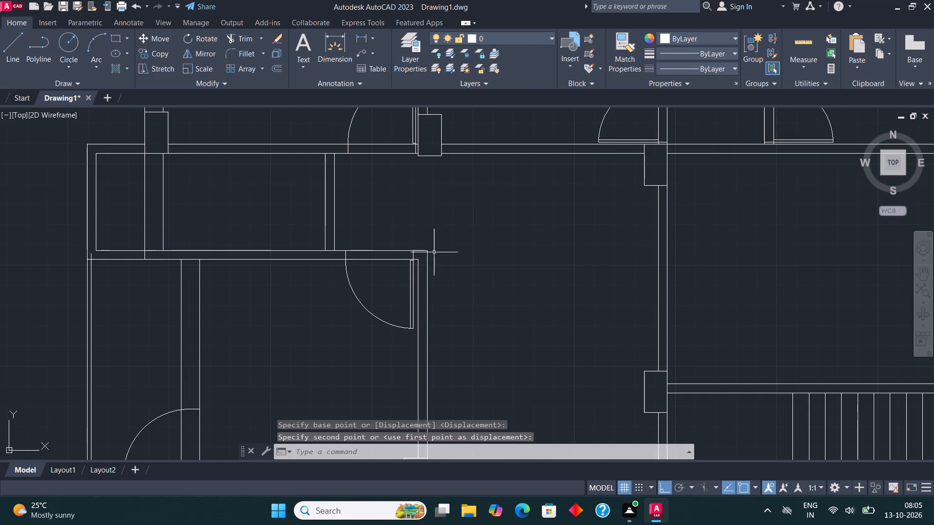
scroll(337, 329, "down", 3)
middle_click_drag(441, 315, 390, 321)
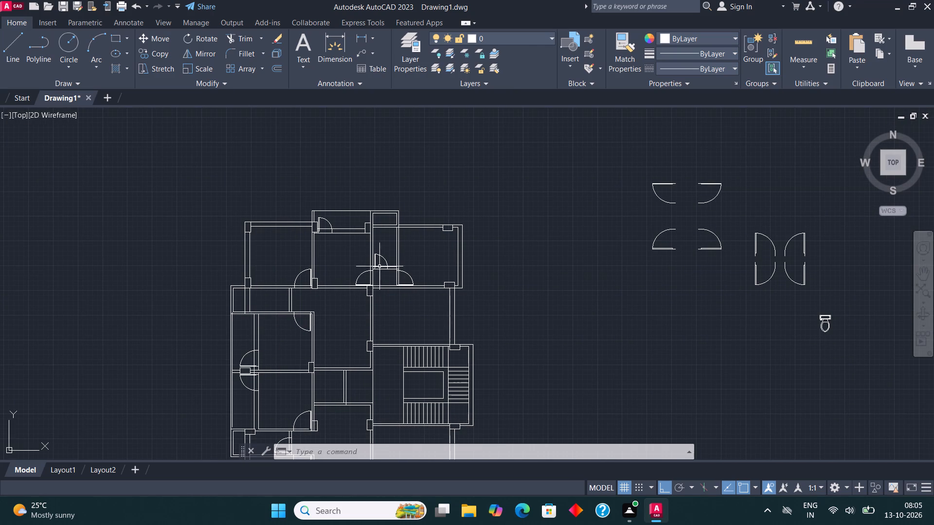
scroll(413, 229, "down", 1)
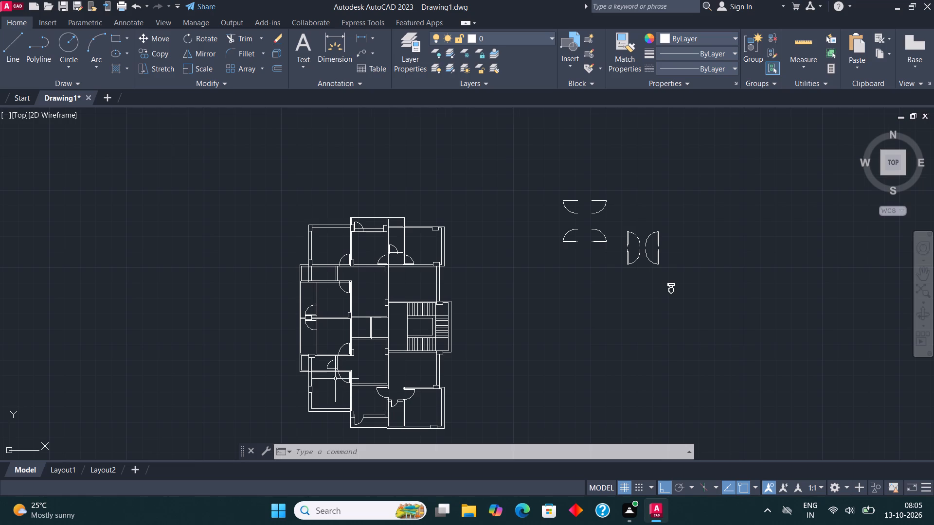
scroll(335, 378, "up", 3)
left_click(305, 322)
left_click(299, 314)
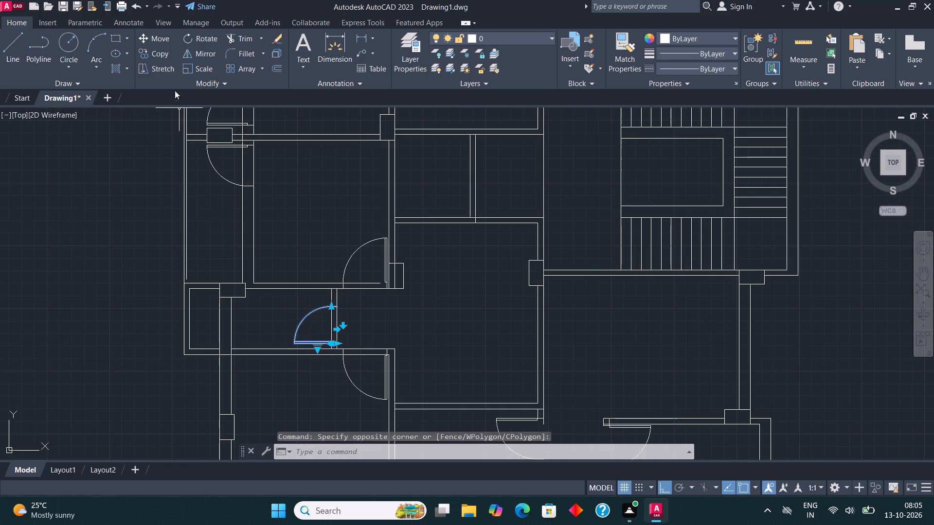
left_click(161, 48)
left_click(316, 336)
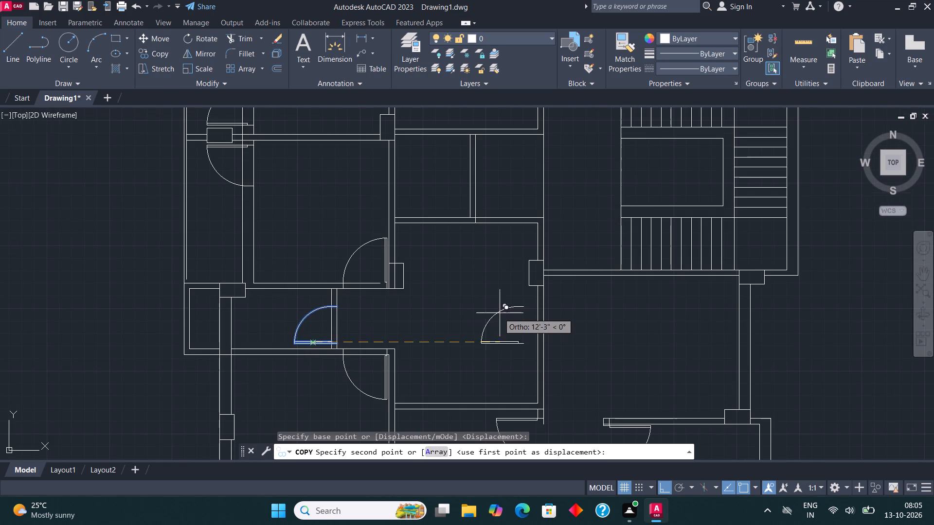
scroll(500, 313, "down", 2)
scroll(408, 183, "up", 1)
middle_click_drag(415, 242, 414, 327)
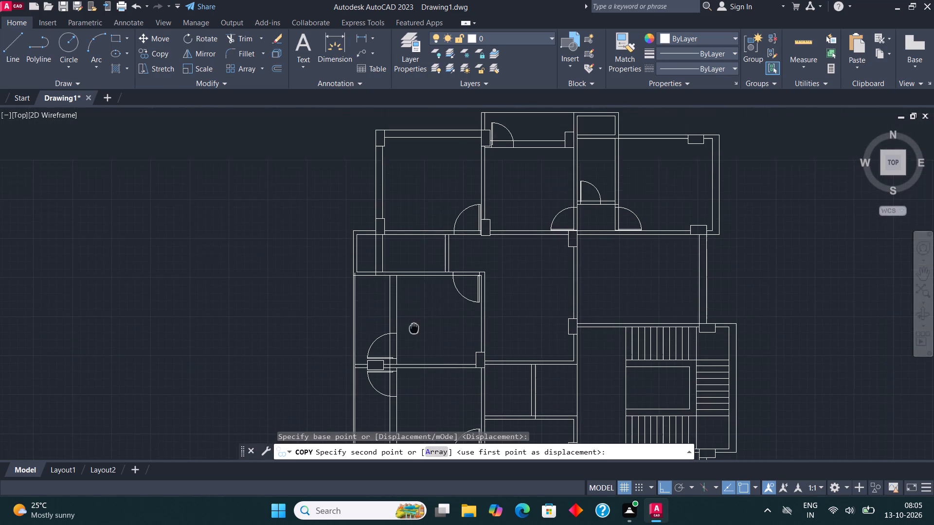
key("F8")
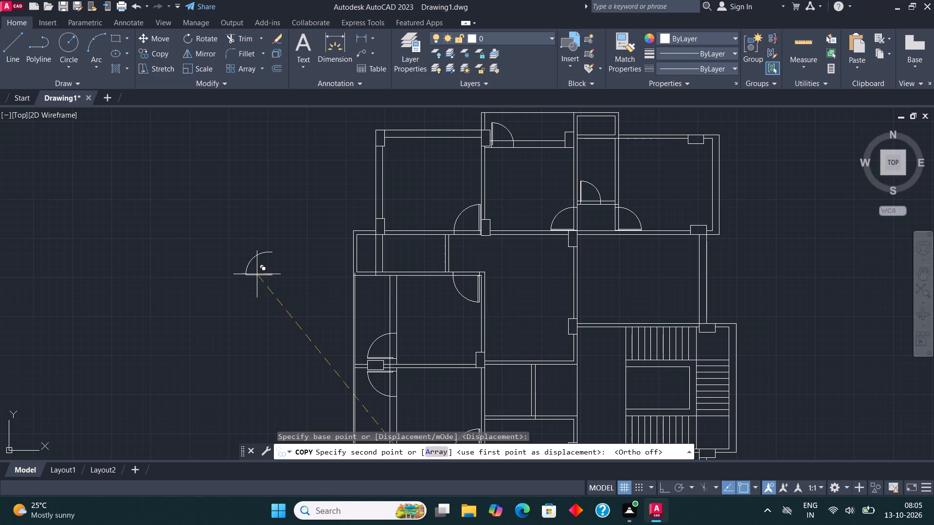
left_click(258, 253)
middle_click_drag(258, 252, 277, 321)
scroll(277, 321, "up", 1)
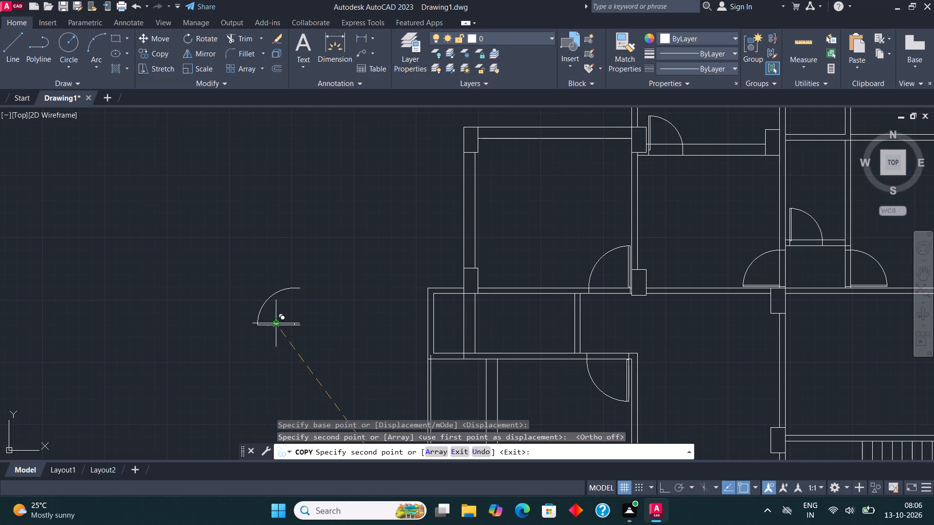
key("Escape")
Mirror the spare door copy about a horizontal line above it, with Ortho on and the original kept.
left_click_drag(278, 342, 277, 337)
left_click(255, 273)
left_click(207, 46)
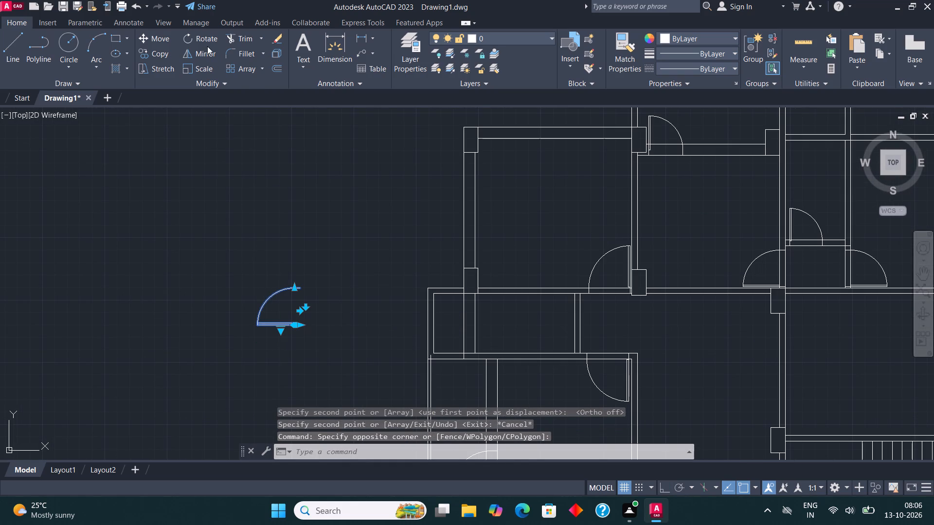
left_click(202, 51)
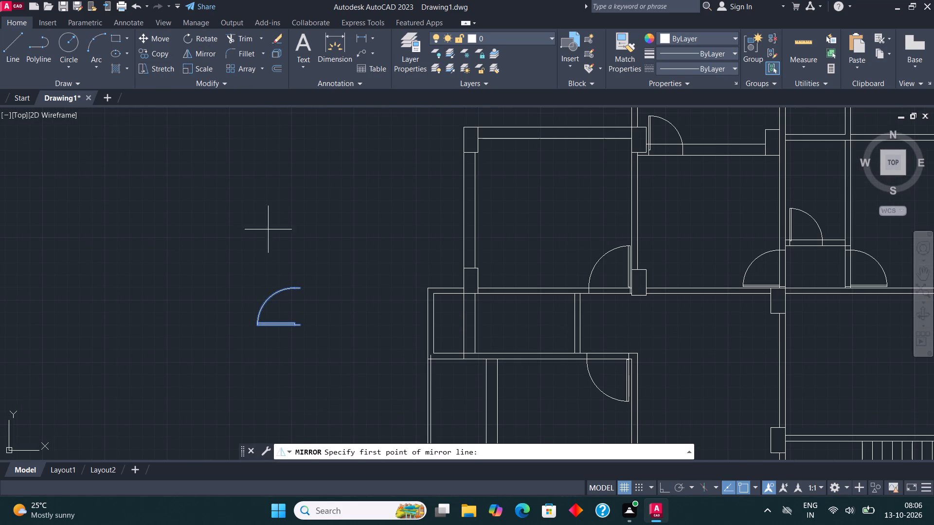
left_click(285, 256)
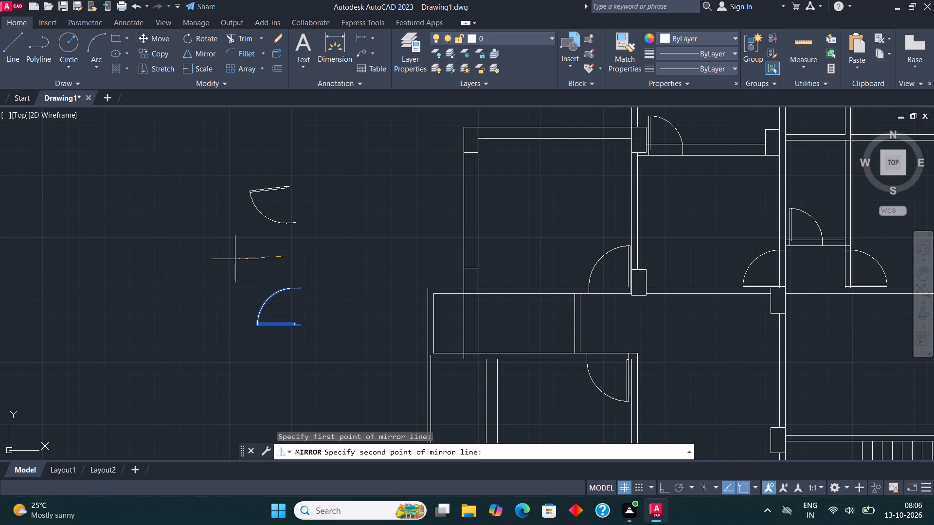
key("F8")
left_click(220, 243)
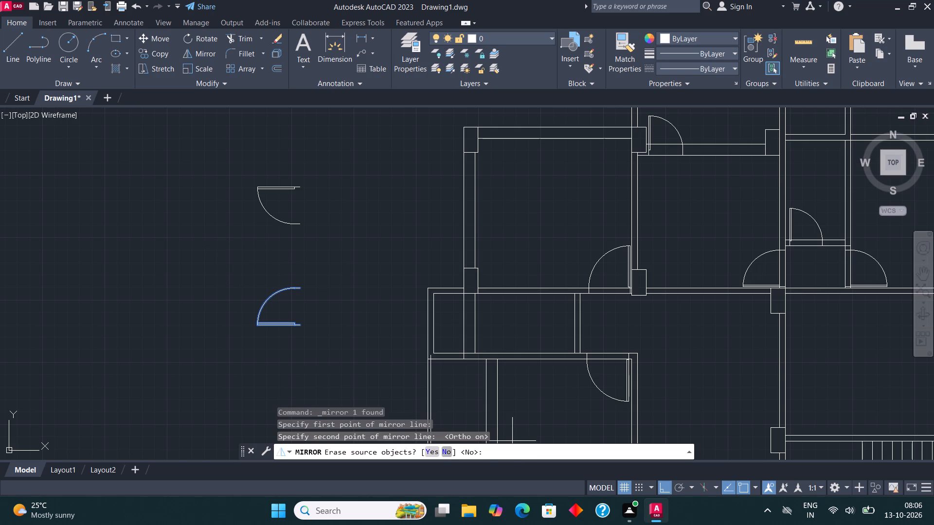
left_click(447, 452)
Copy the upper spare door west of the plan onto the partition wall in the northern lobby, with Ortho off.
left_click_drag(336, 230, 313, 207)
left_click(268, 175)
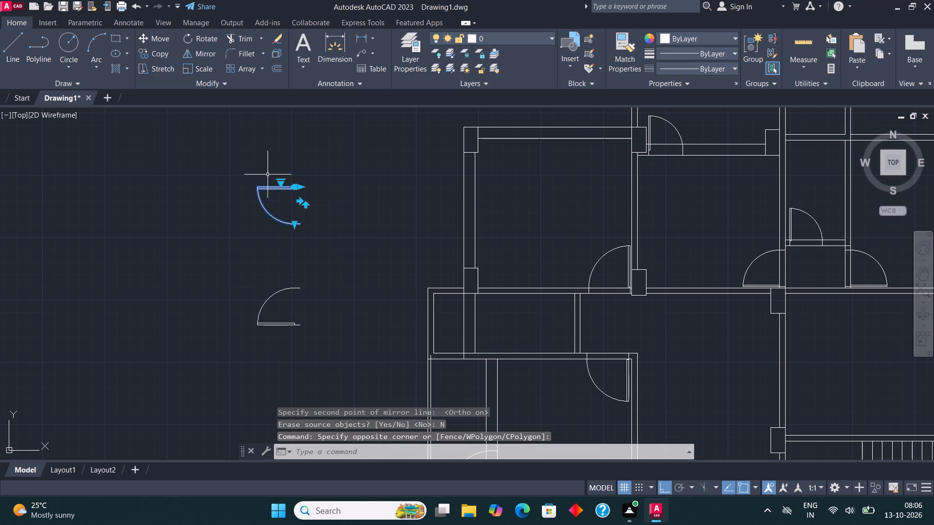
left_click(164, 55)
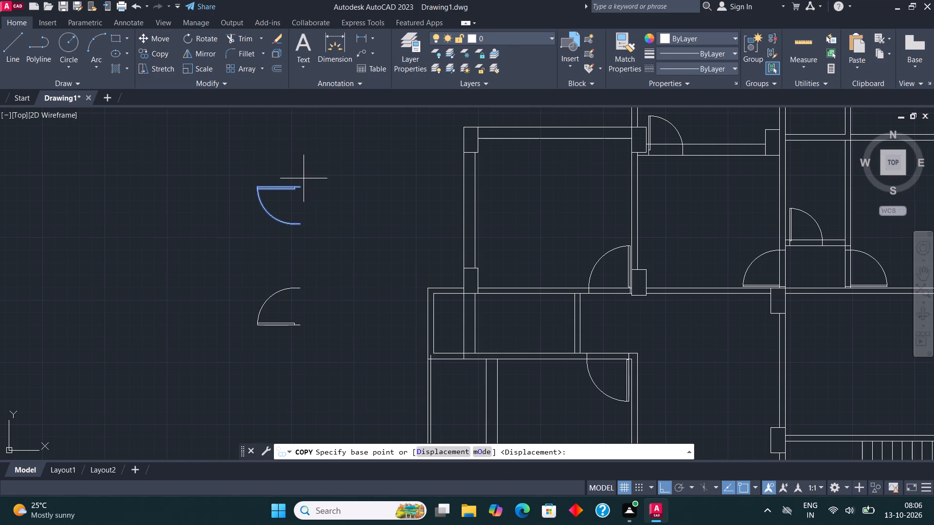
left_click(304, 183)
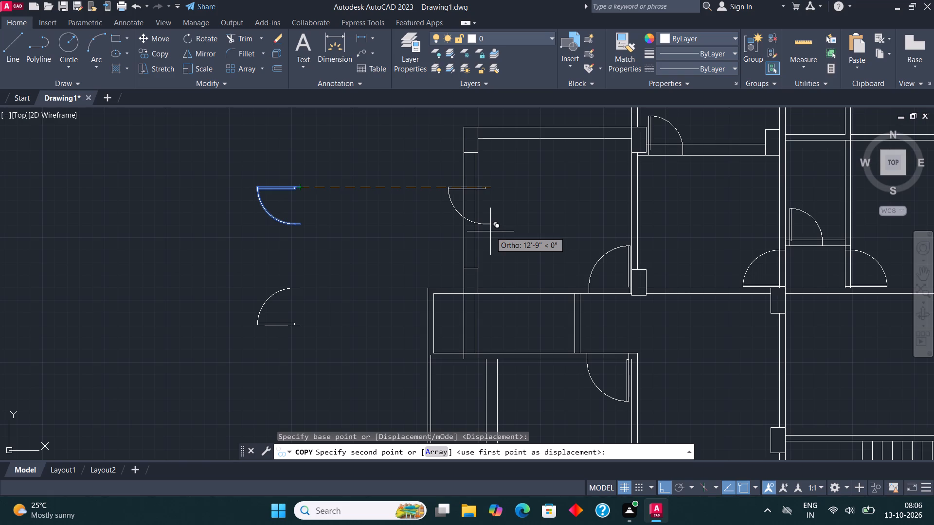
key("F8")
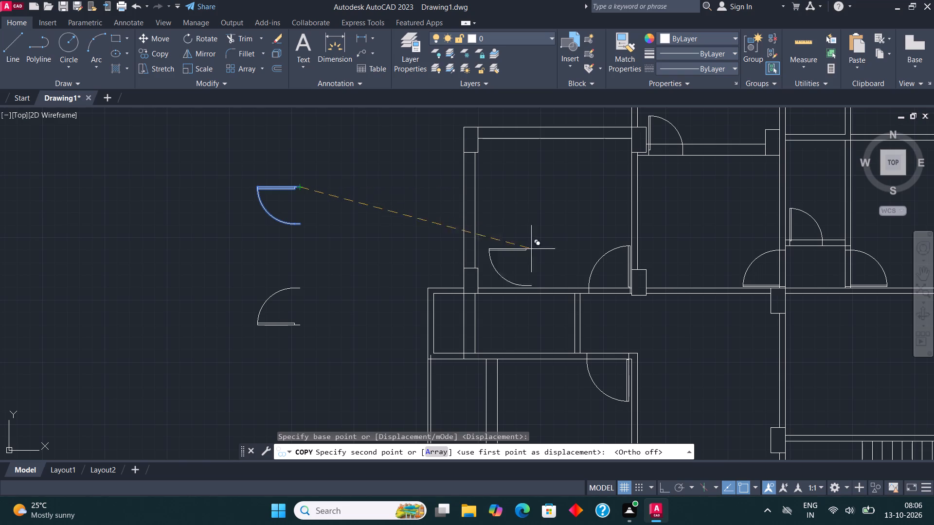
scroll(567, 310, "up", 2)
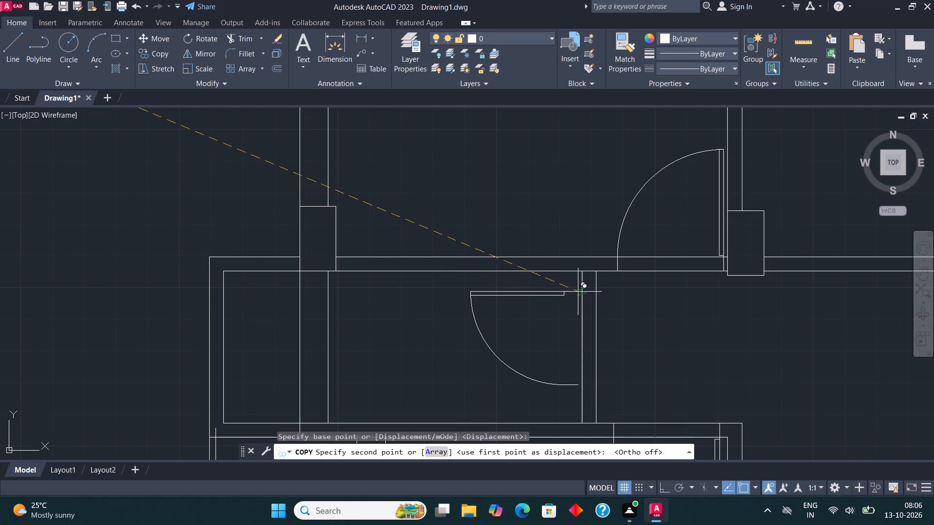
left_click(596, 292)
scroll(420, 257, "down", 1)
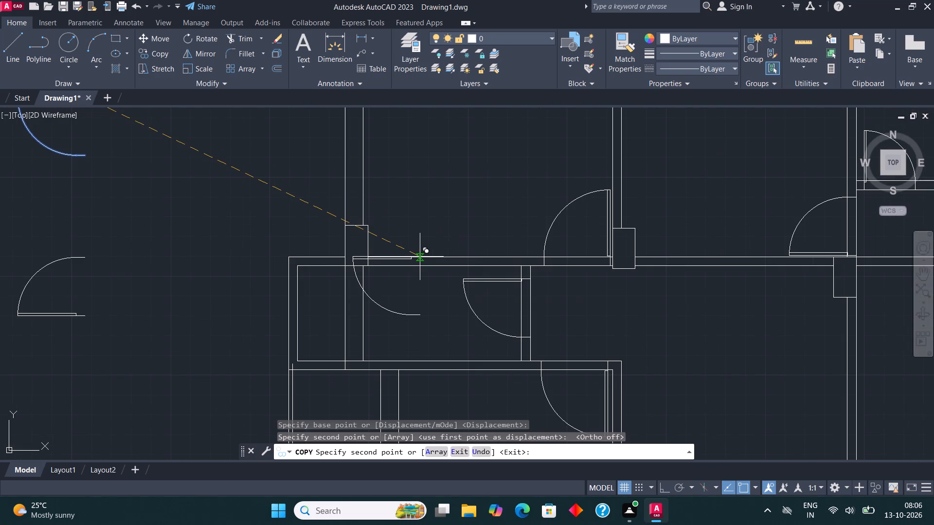
scroll(420, 257, "down", 2)
key("Escape")
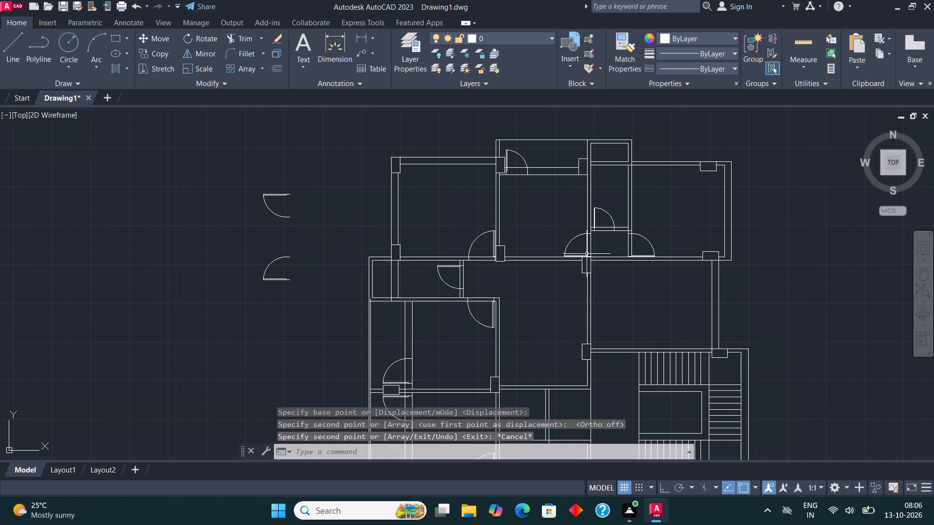
Look over the floor plan from the northern rooms down to the southern rooms, examining the doors and openings.
middle_click_drag(583, 252, 554, 236)
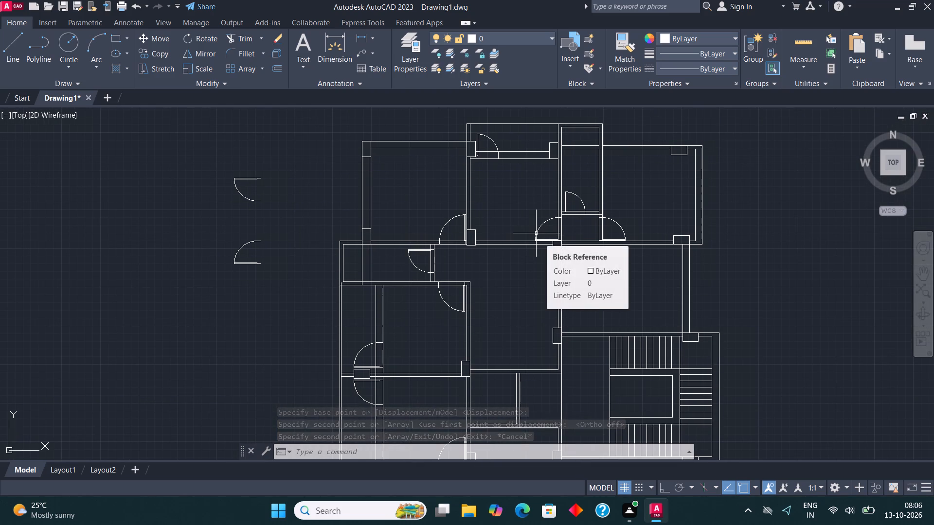
middle_click_drag(595, 255, 583, 211)
middle_click_drag(610, 306, 586, 241)
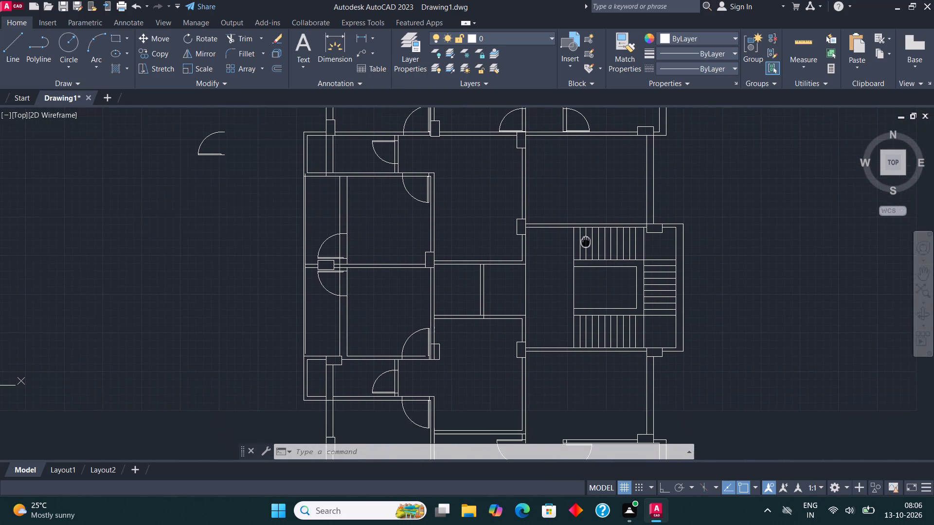
middle_click_drag(586, 241, 575, 225)
middle_click_drag(580, 299, 579, 245)
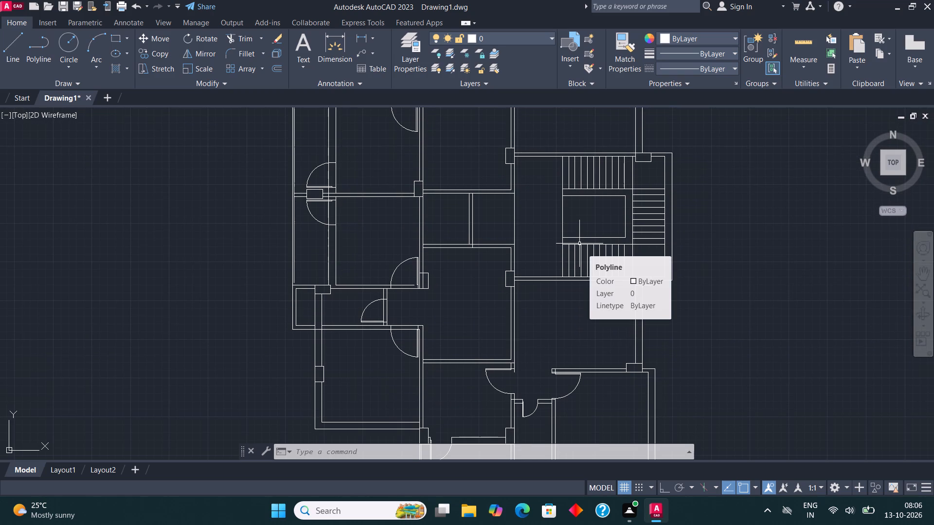
middle_click_drag(544, 338, 505, 311)
scroll(505, 310, "up", 1)
scroll(324, 221, "down", 2)
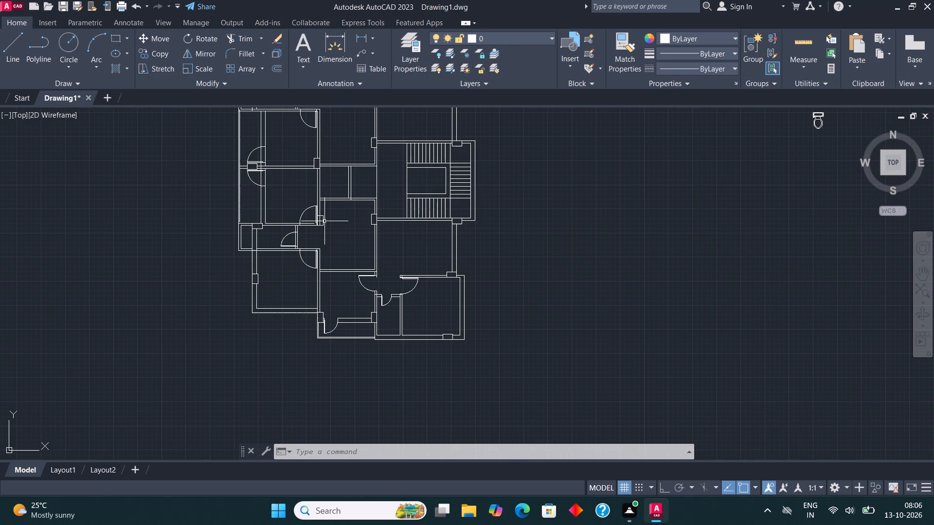
Move the north-east spare door of the eastern set west to meet its neighbour, forming a double door.
middle_click_drag(352, 205, 249, 319)
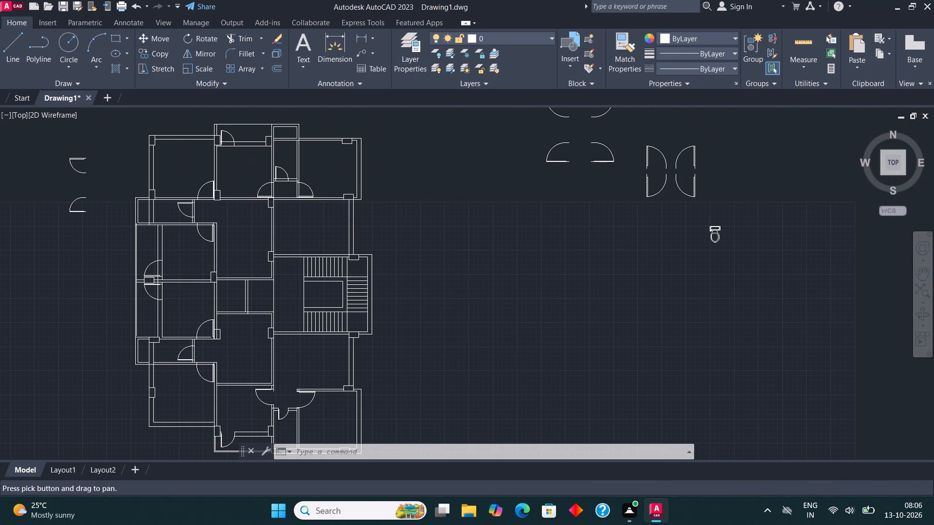
scroll(246, 322, "down", 1)
scroll(492, 176, "up", 3)
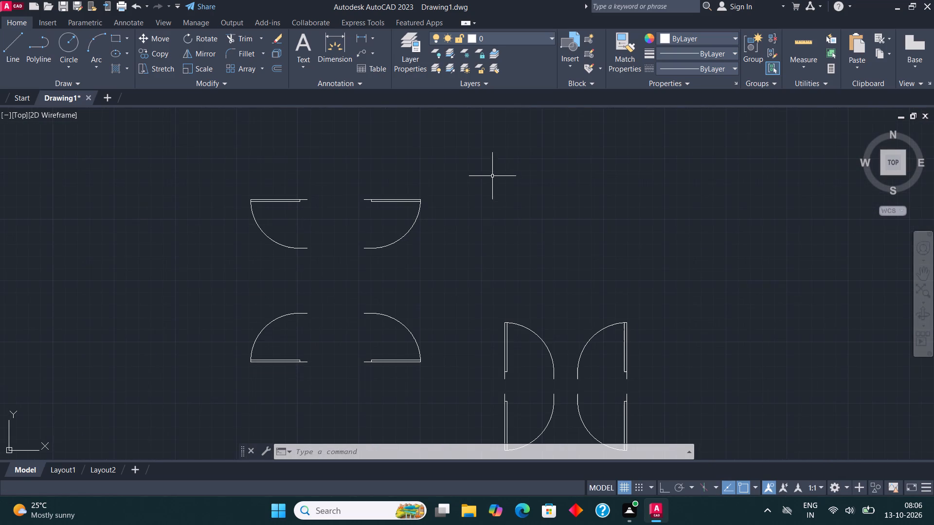
middle_click_drag(527, 234, 489, 175)
scroll(534, 312, "up", 1)
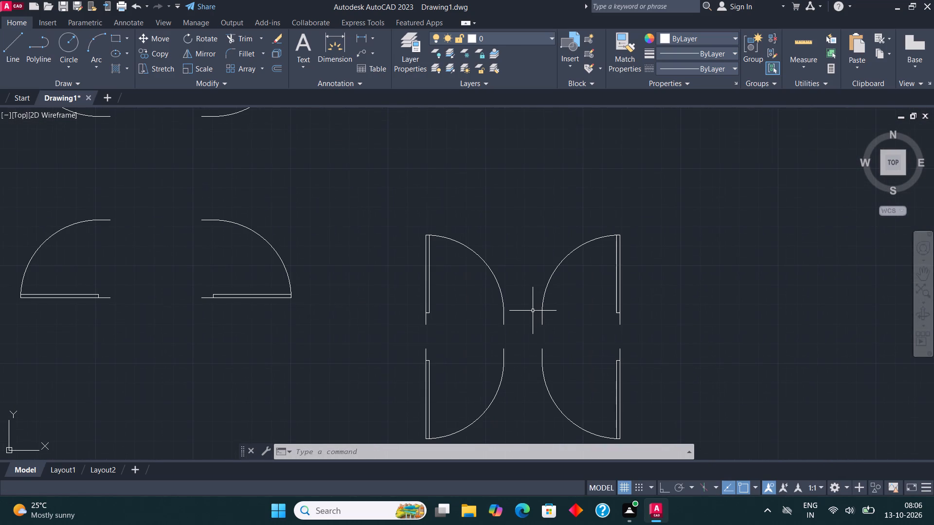
left_click_drag(568, 308, 553, 286)
left_click(518, 238)
left_click(161, 37)
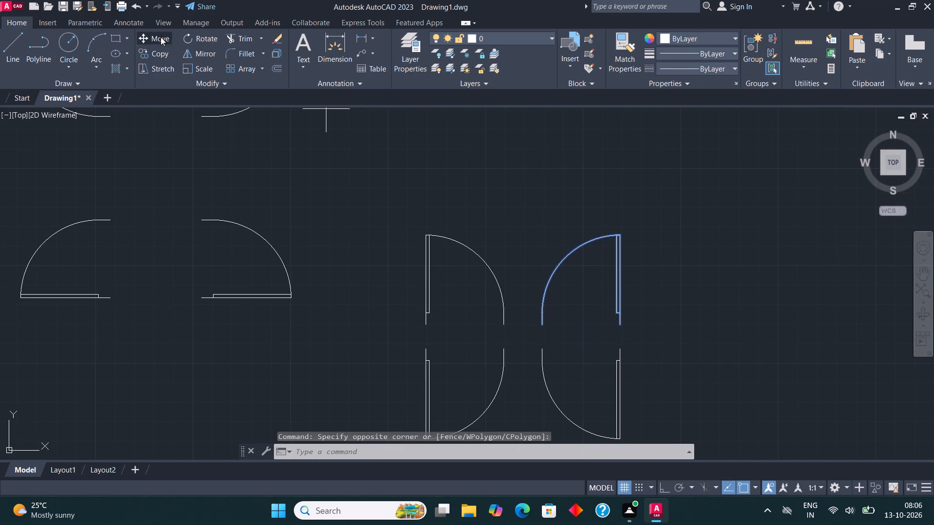
left_click(540, 329)
left_click(506, 327)
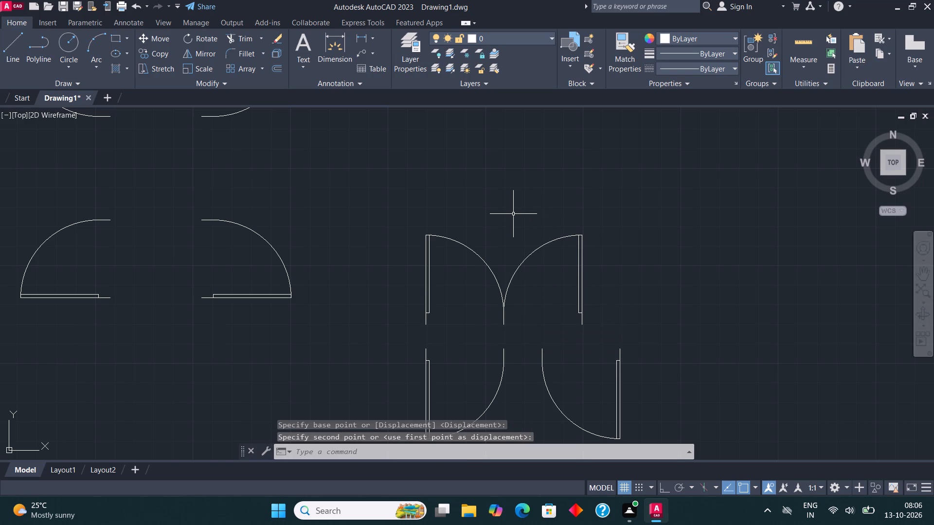
left_click_drag(543, 367, 539, 363)
key("Escape")
Scale the joined spare double door down to about half size, from a base point at its lower edge.
left_click_drag(533, 310, 524, 302)
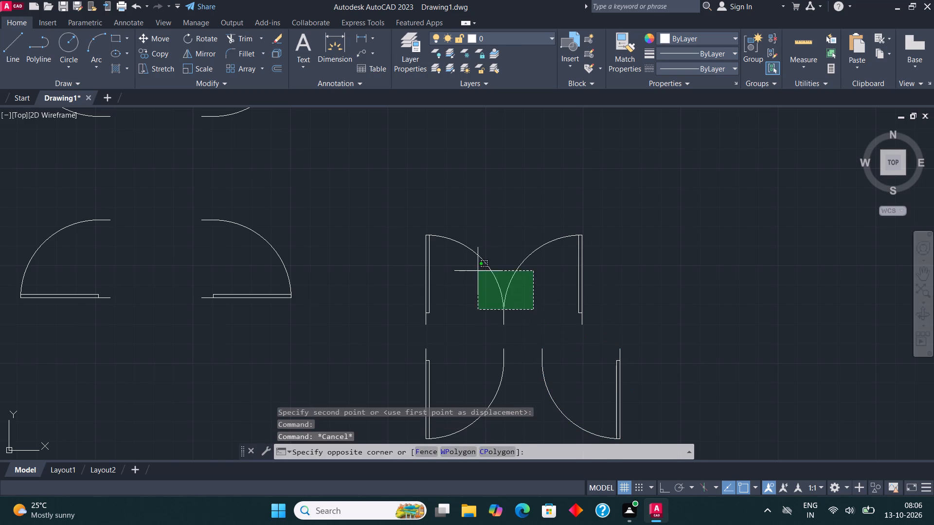
left_click(477, 271)
left_click(201, 70)
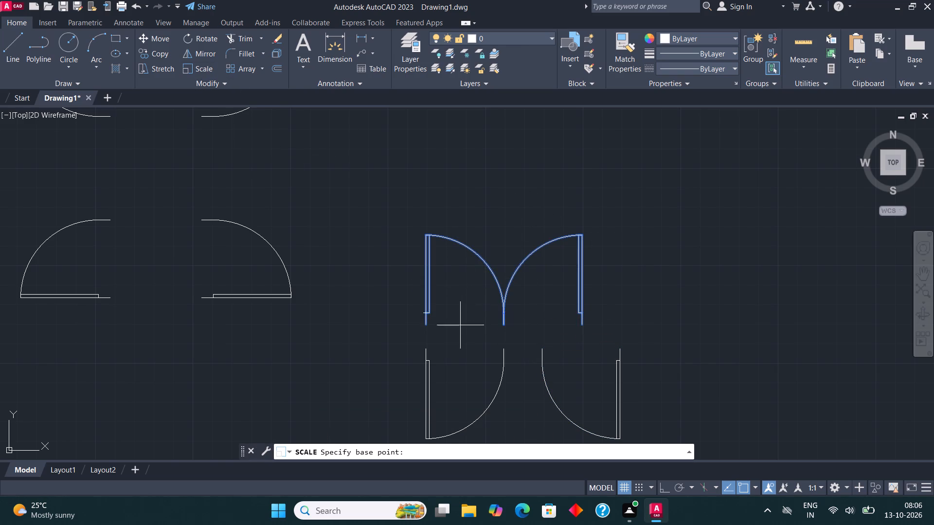
left_click(460, 325)
left_click(484, 292)
Copy the reduced double door onto the staircase lobby's north wall, just east of the column.
left_click_drag(498, 319, 490, 310)
left_click(452, 290)
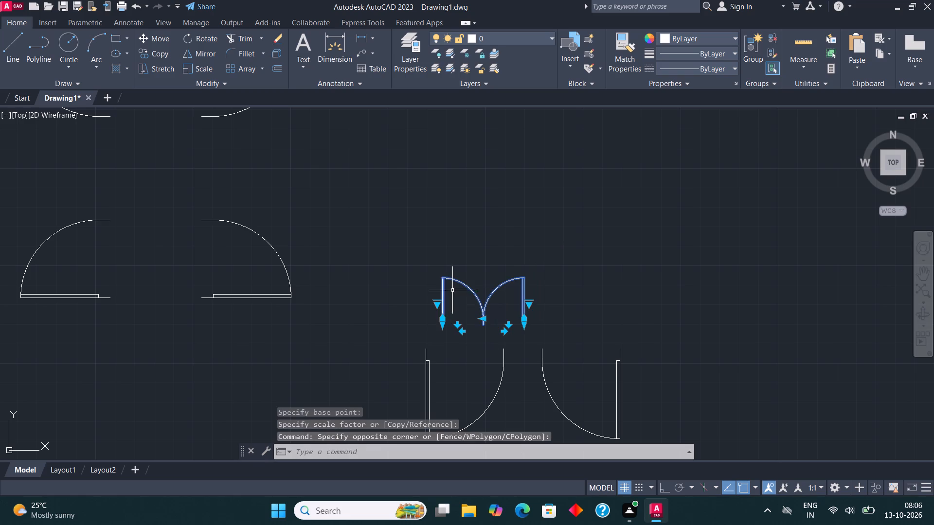
left_click(164, 52)
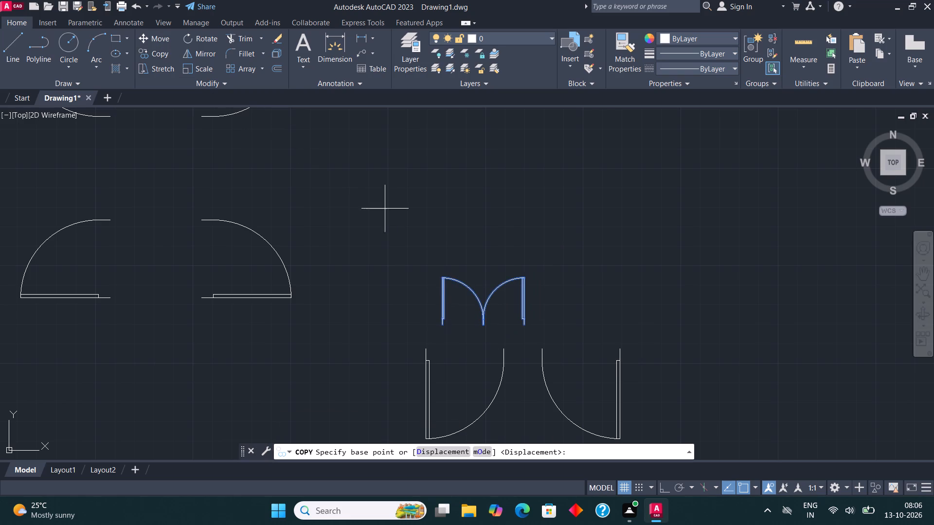
left_click(444, 329)
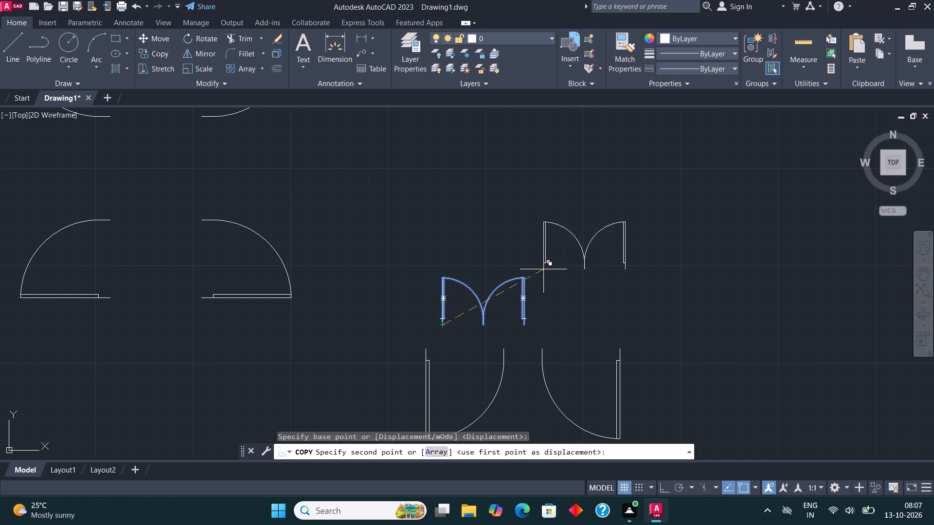
scroll(577, 290, "down", 4)
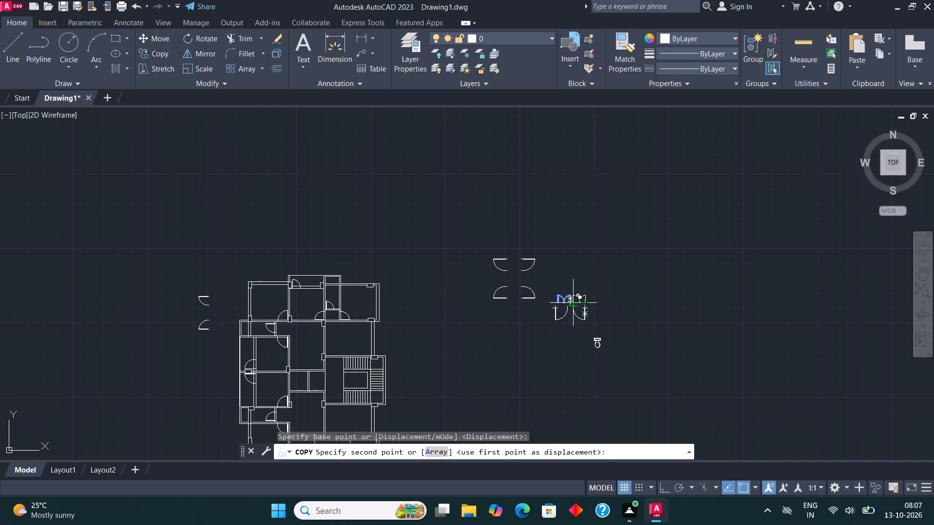
middle_click_drag(370, 341, 521, 357)
scroll(421, 409, "up", 3)
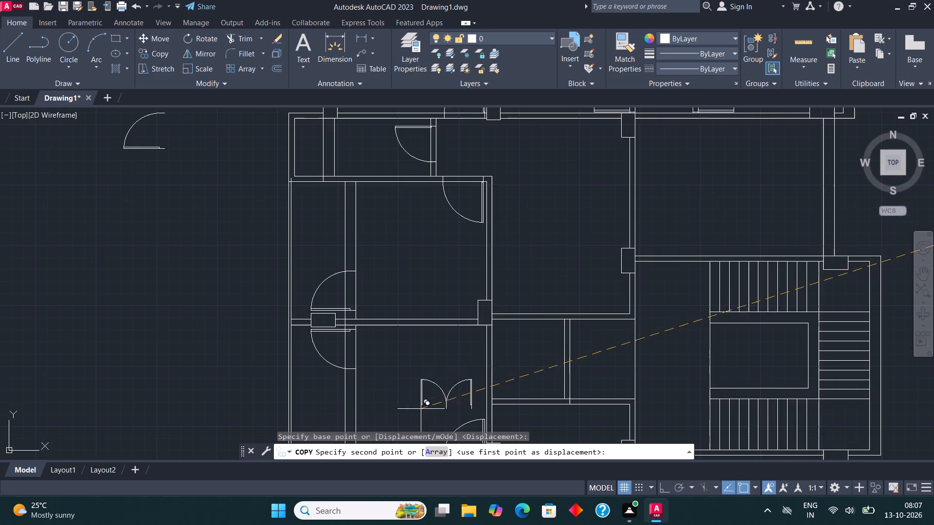
scroll(644, 265, "up", 3)
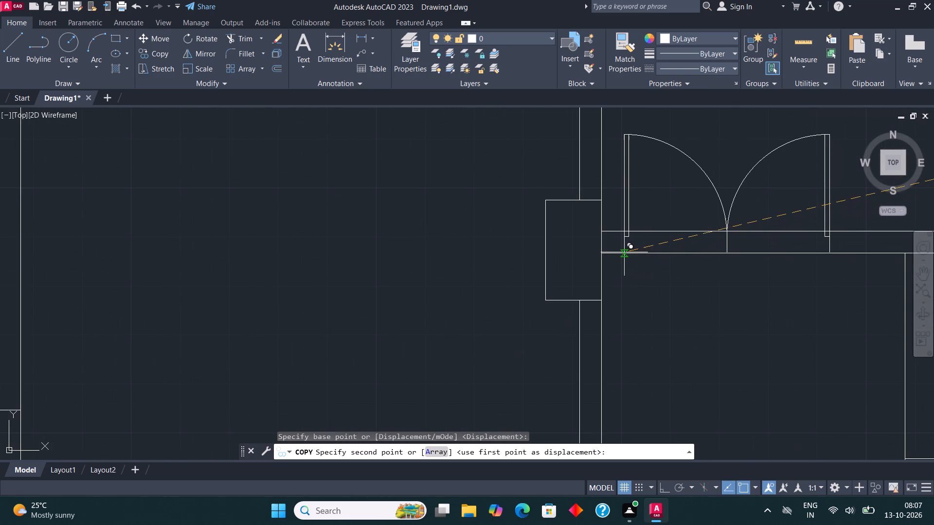
left_click(624, 252)
Place another copy of the double door on the north wall of the small room west of the staircase lobby, east of the partition.
scroll(351, 241, "down", 3)
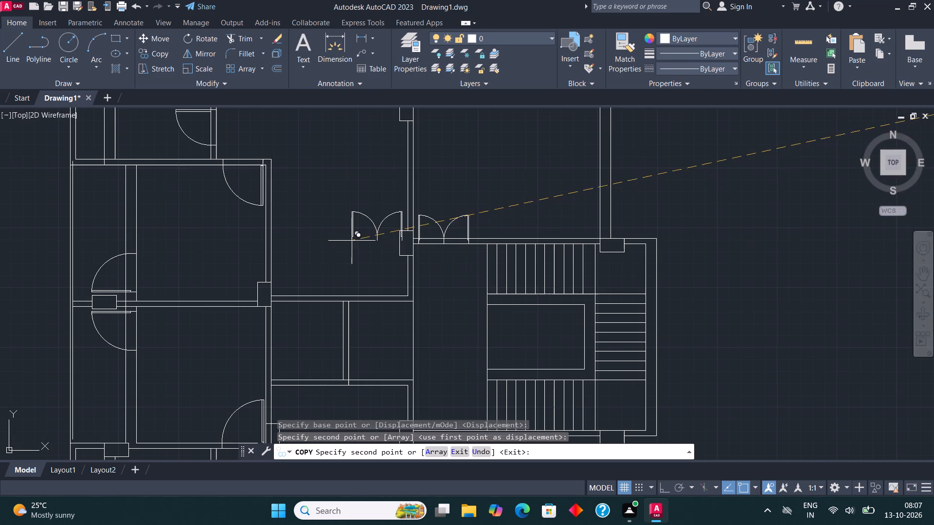
middle_click_drag(345, 271, 412, 277)
scroll(405, 319, "up", 2)
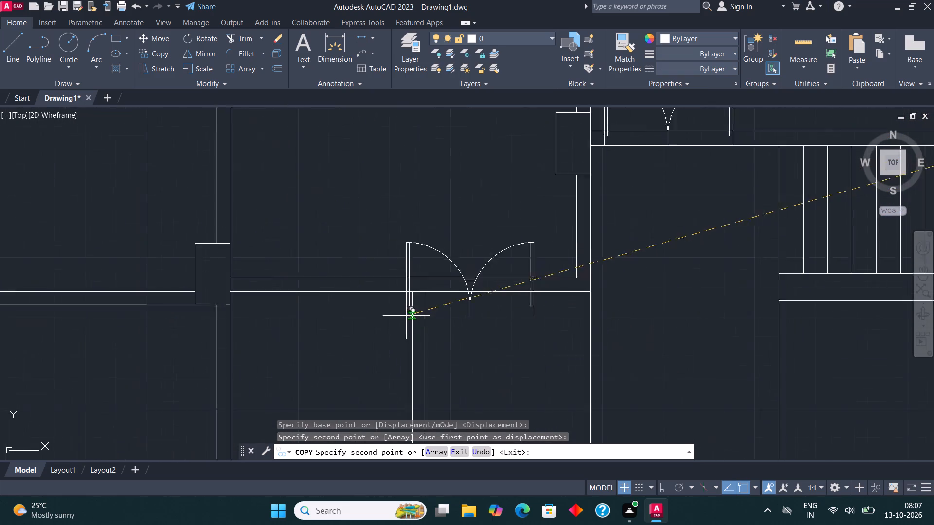
scroll(406, 316, "up", 1)
left_click(452, 277)
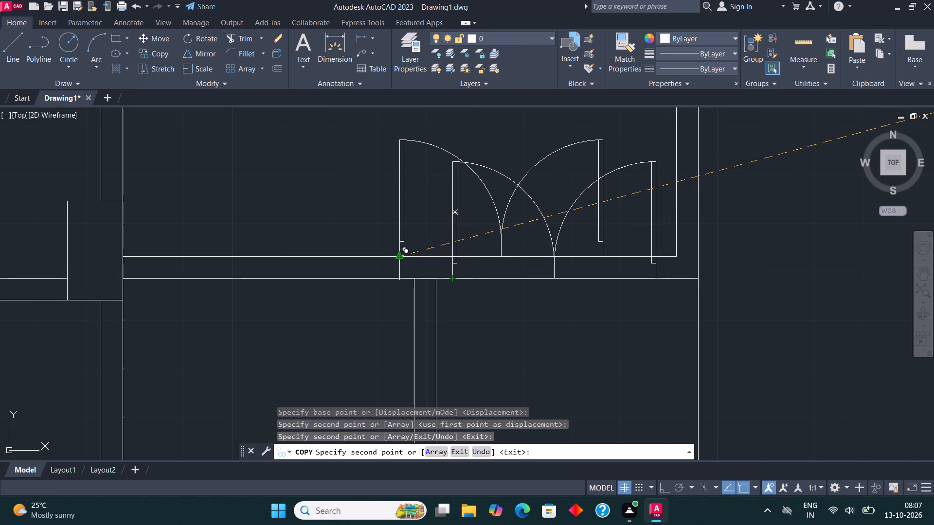
scroll(393, 315, "down", 1)
scroll(425, 320, "up", 1)
key("Escape")
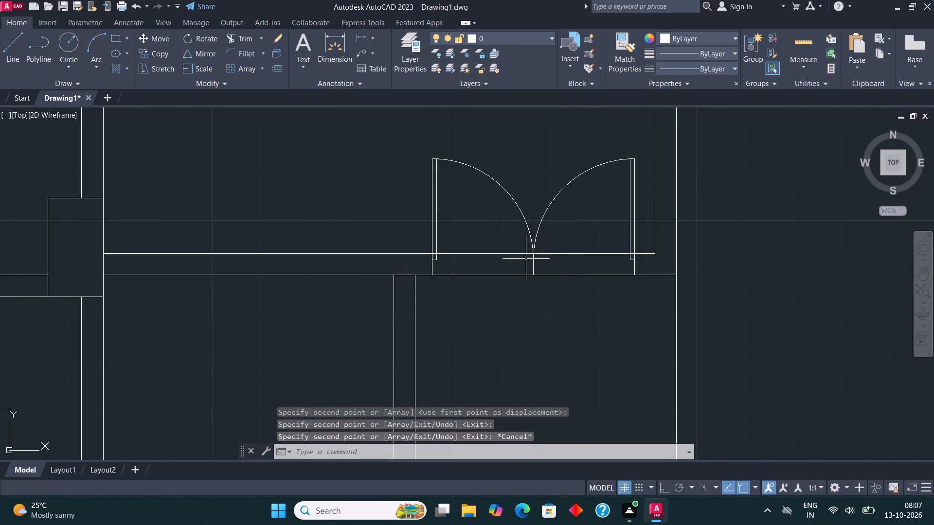
Mirror the small room's double door about a horizontal line just below it, with Ortho on and the original kept.
left_click(544, 244)
left_click(515, 228)
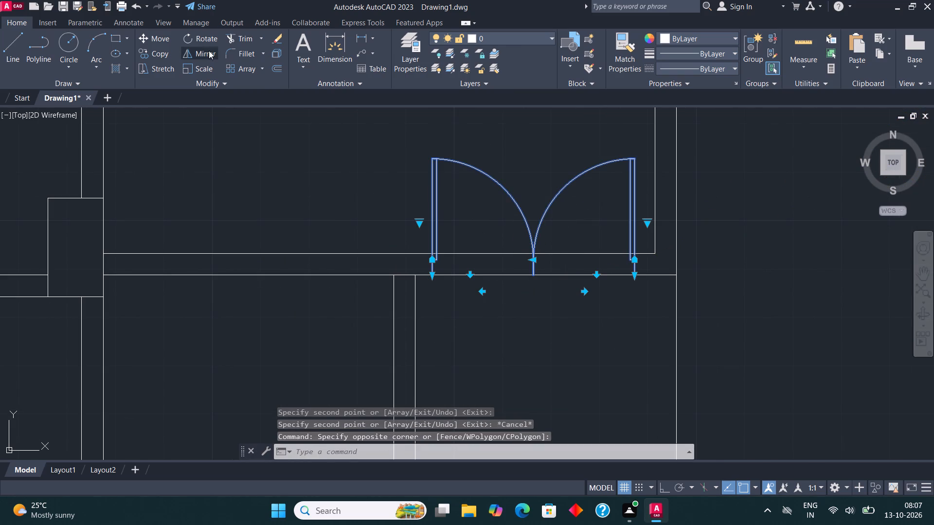
left_click(209, 51)
left_click(532, 306)
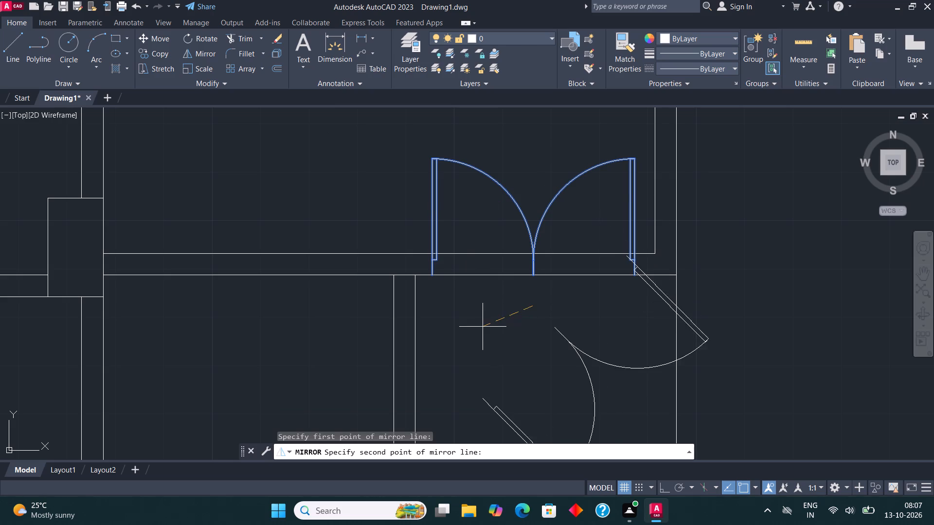
key("F8")
left_click(474, 307)
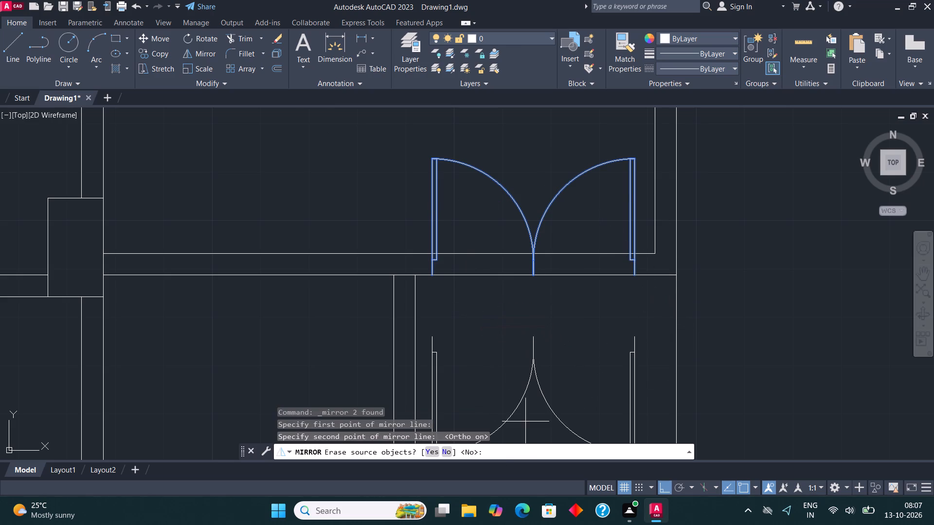
left_click(449, 447)
Move the mirrored double door onto the staircase lobby's south wall, just east of the column, with Ortho off.
left_click(560, 363)
left_click(507, 335)
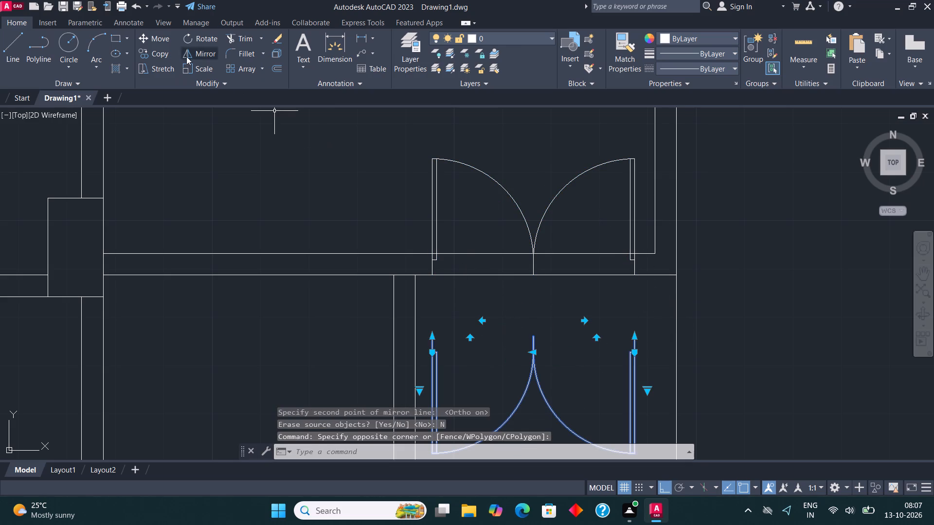
left_click(161, 40)
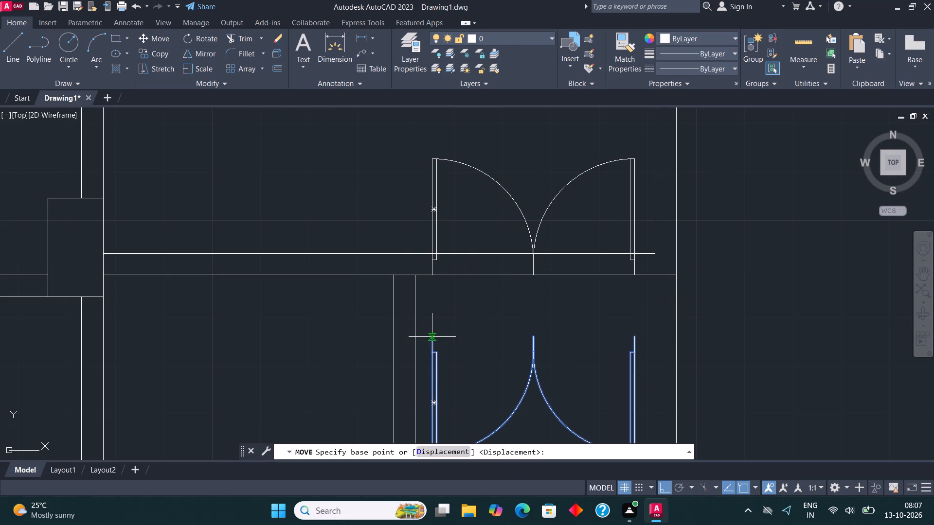
left_click(435, 334)
scroll(442, 286, "down", 3)
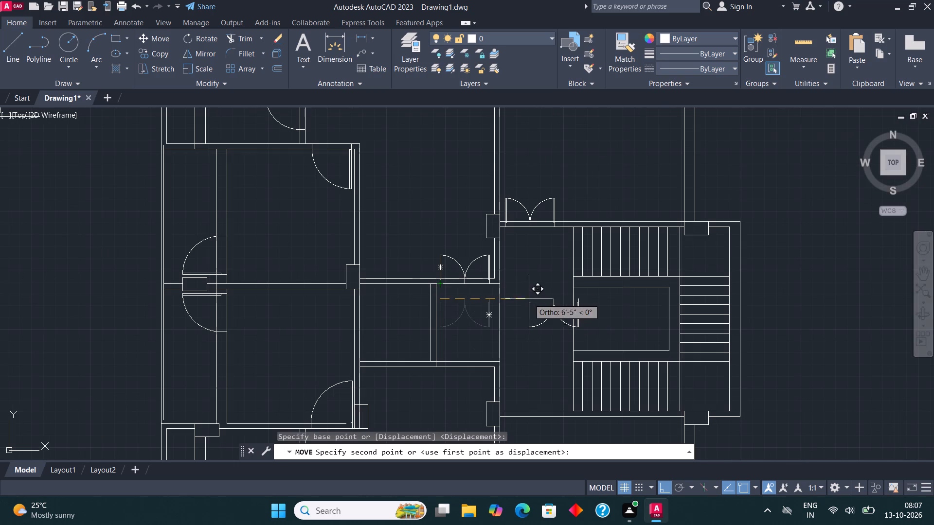
scroll(535, 274, "down", 1)
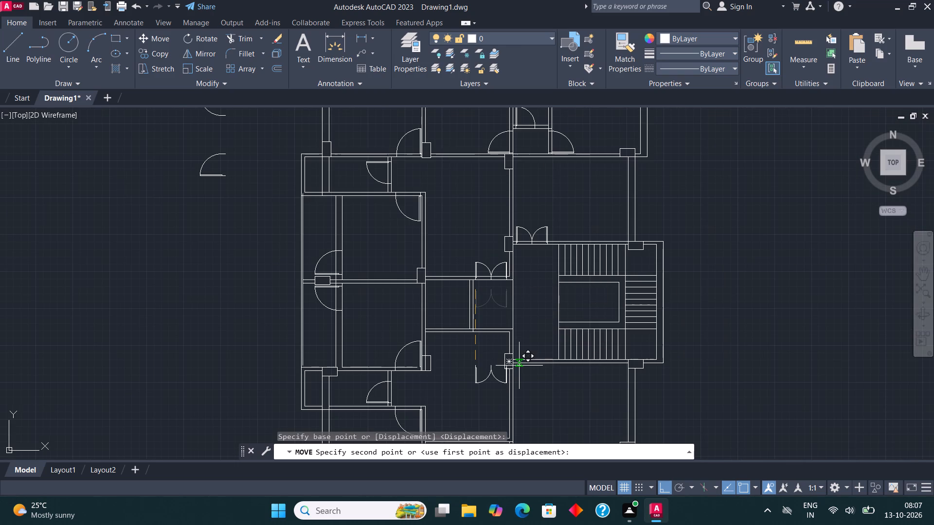
key("F8")
scroll(519, 366, "up", 3)
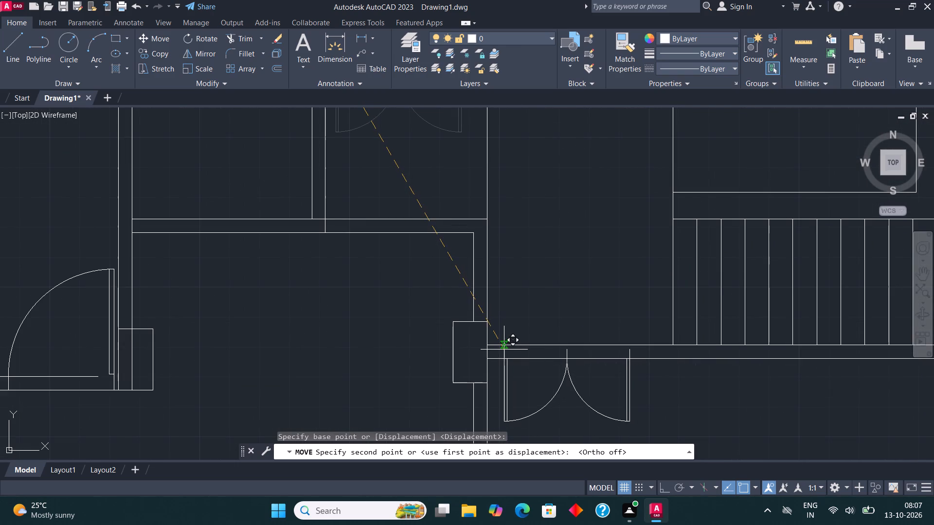
left_click(504, 349)
scroll(438, 294, "down", 1)
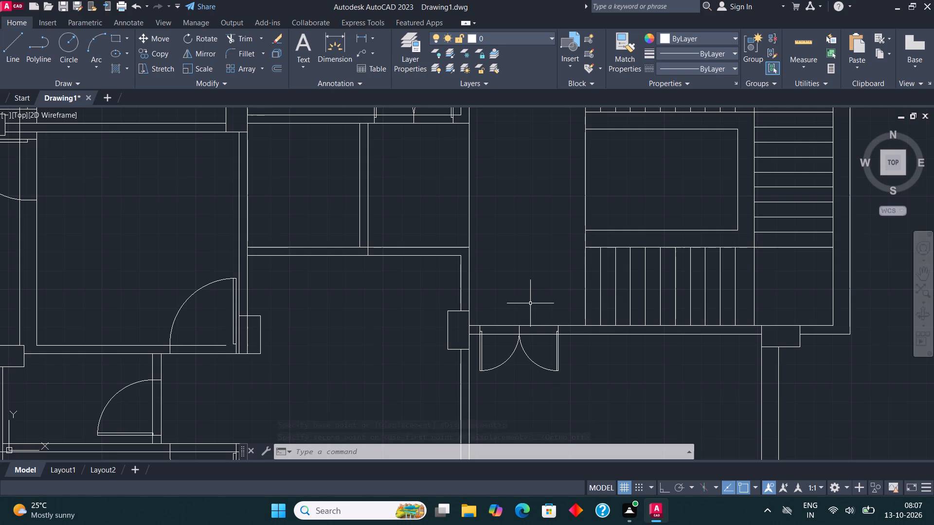
Copy the lobby's south double door onto the south wall of the small room to the west, east of the partition.
scroll(539, 349, "up", 1)
left_click(567, 390)
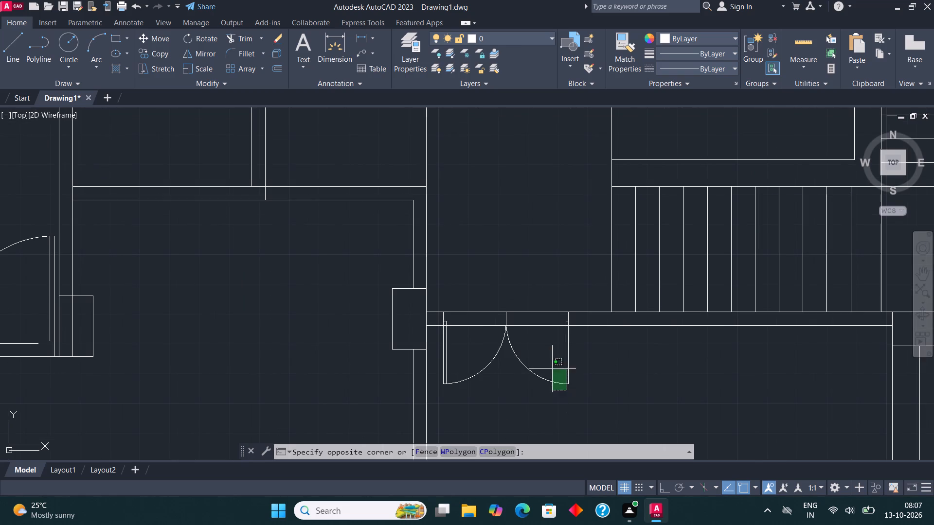
left_click(483, 347)
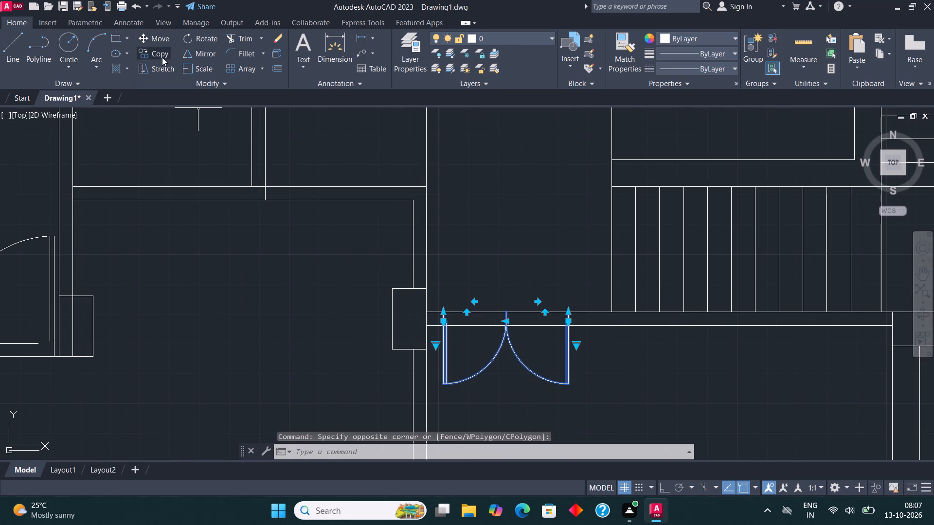
left_click(162, 57)
left_click(443, 310)
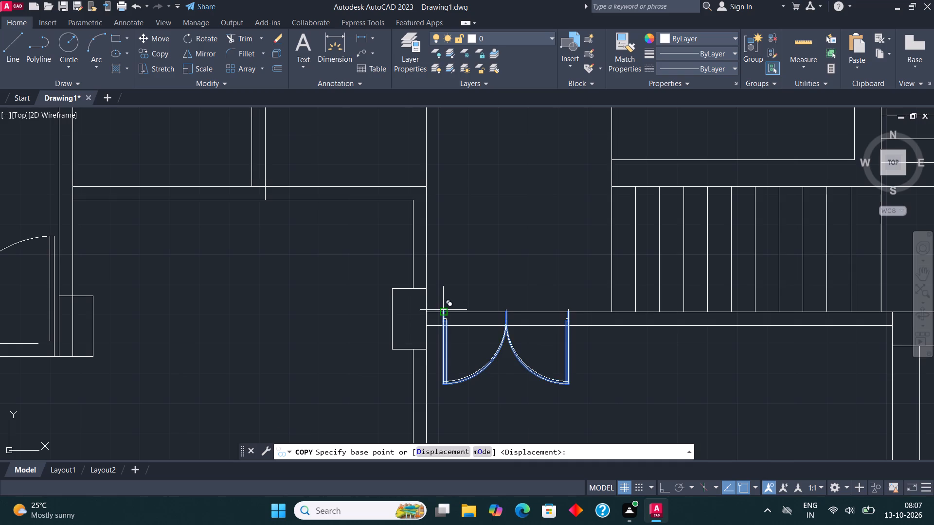
scroll(502, 350, "down", 2)
scroll(420, 285, "up", 3)
left_click(386, 300)
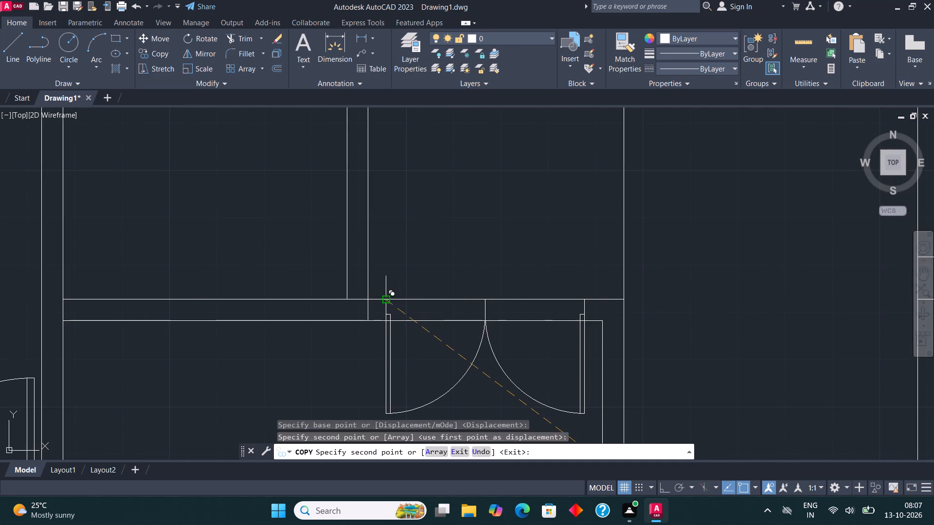
scroll(369, 232, "down", 2)
key("Escape")
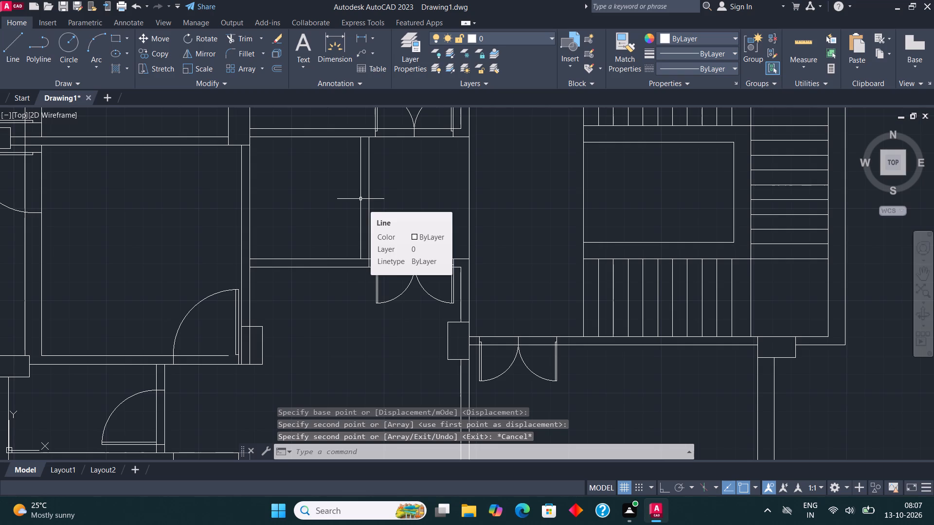
Trim the wall lines across the three door openings around the northwest passage, including the leftover wall pieces at the southern door.
scroll(388, 239, "down", 2)
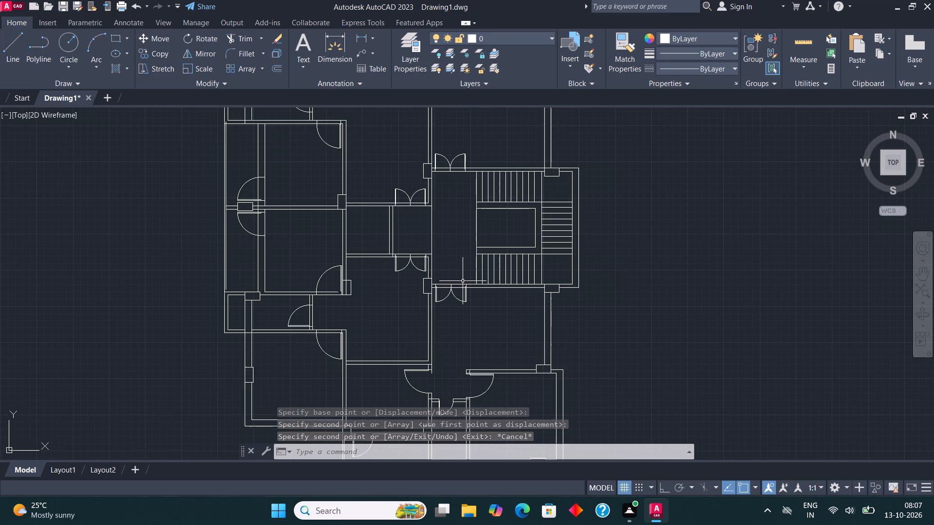
middle_click_drag(471, 304, 497, 265)
scroll(494, 282, "down", 1)
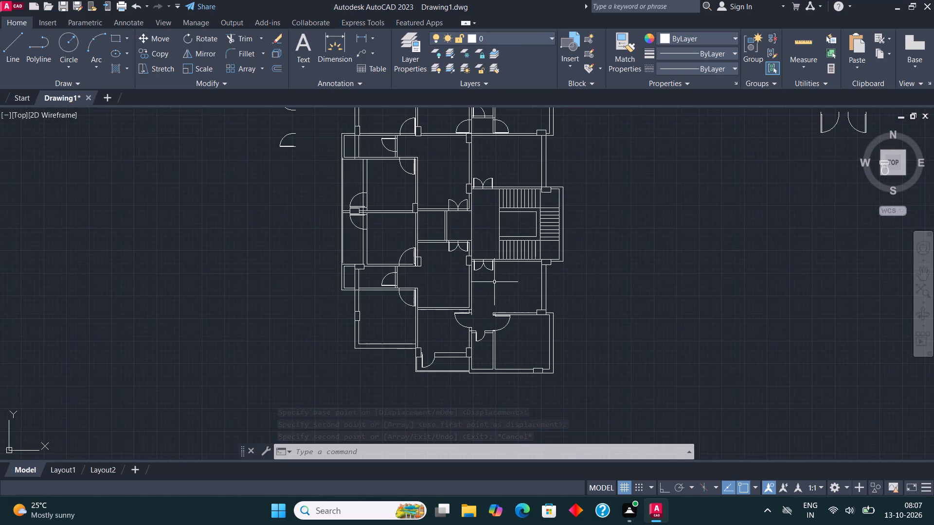
middle_click_drag(489, 297, 490, 400)
scroll(436, 205, "up", 3)
scroll(433, 205, "down", 1)
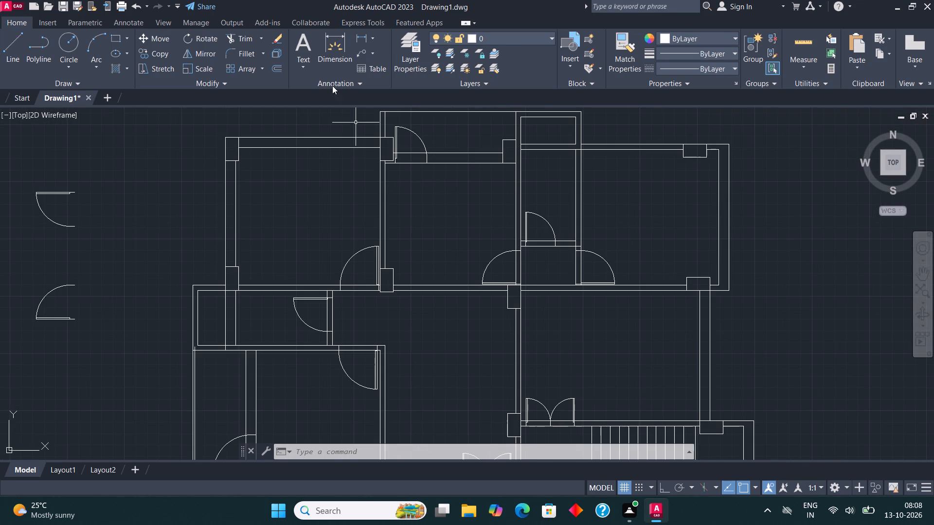
left_click(248, 37)
left_click(355, 276)
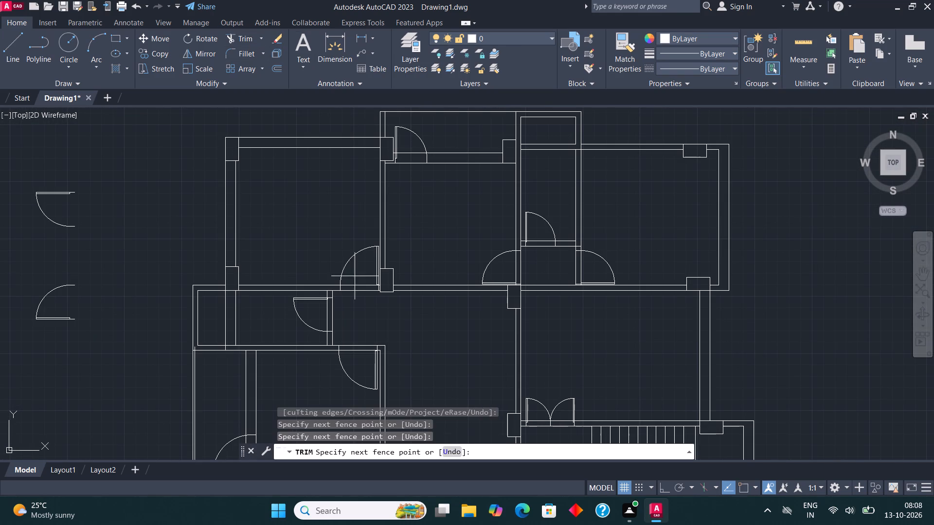
left_click(358, 316)
left_click(324, 311)
left_click(375, 312)
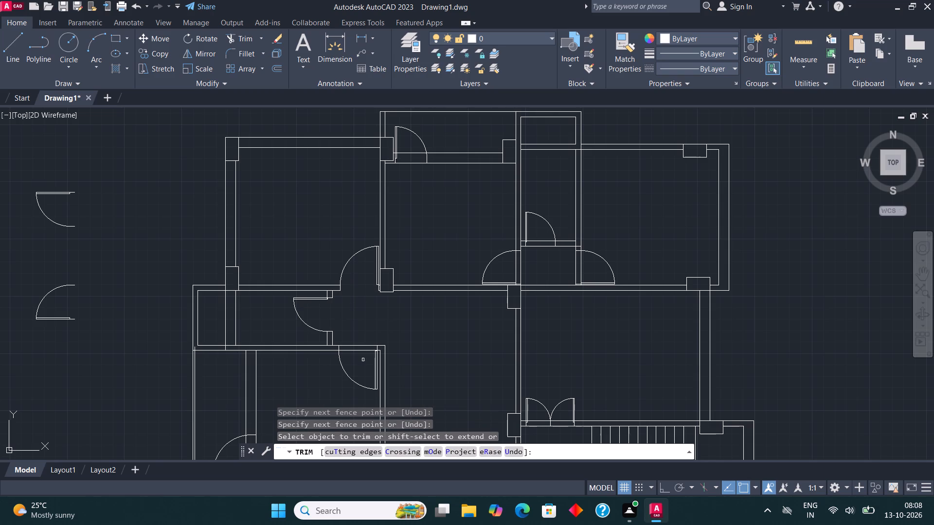
left_click(363, 360)
left_click(366, 329)
left_click(350, 354)
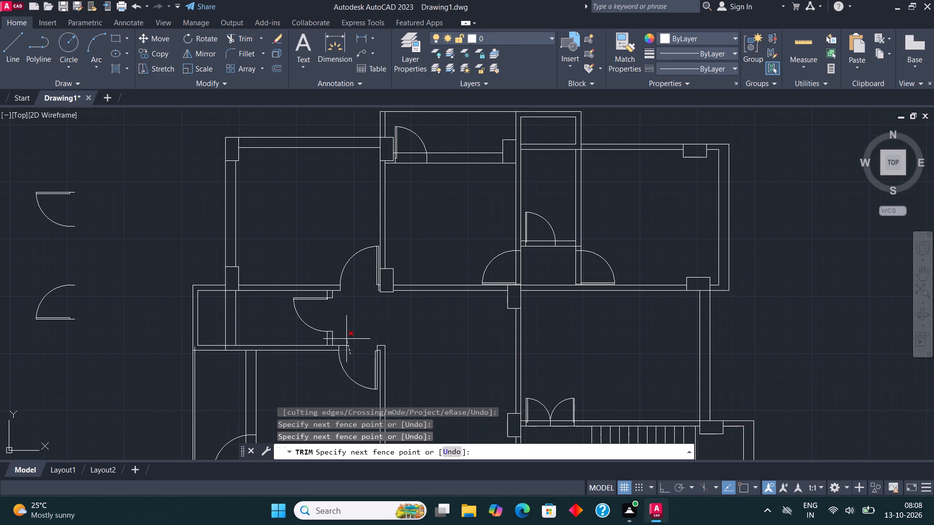
left_click(345, 331)
left_click(347, 344)
left_click(346, 352)
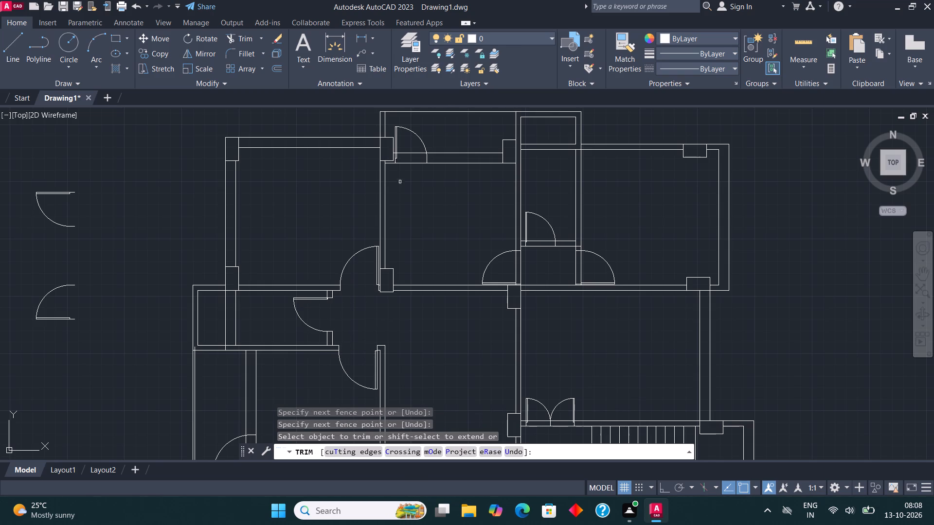
Trim the wall lines across the north balcony door and the three door openings around the northeast toilet passage.
left_click(410, 146)
left_click(410, 211)
left_click(510, 266)
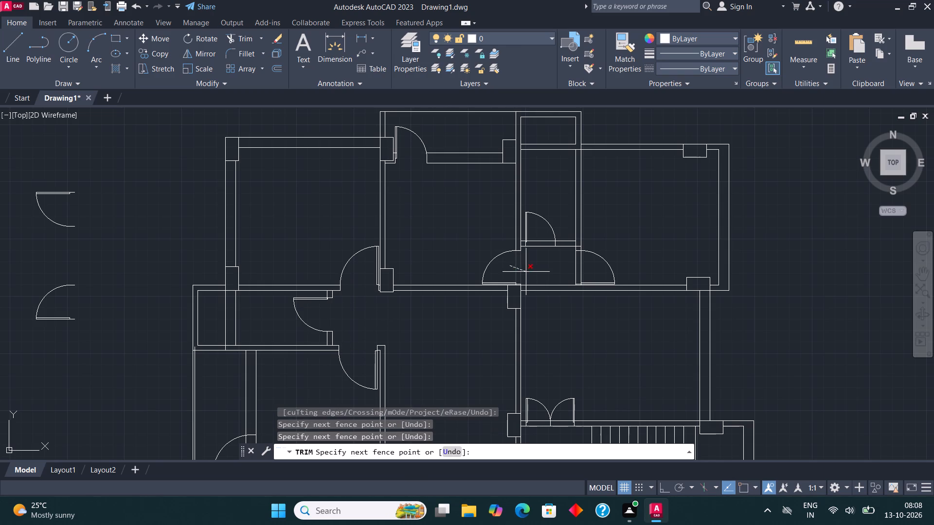
left_click(526, 272)
left_click(539, 235)
left_click(539, 246)
left_click(555, 263)
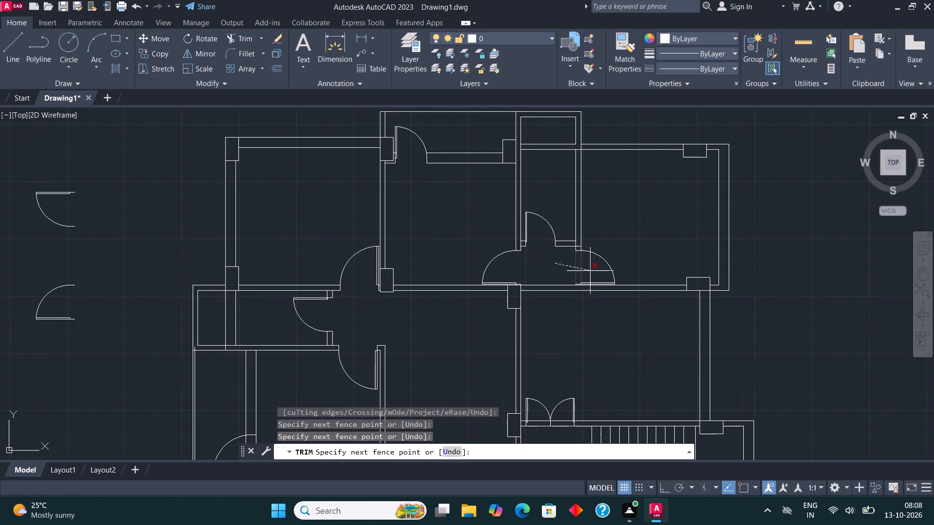
left_click(590, 268)
Trim the wall lines inside both halves of the north double doors of the staircase lobby and the small room.
scroll(551, 187, "down", 2)
scroll(558, 275, "up", 3)
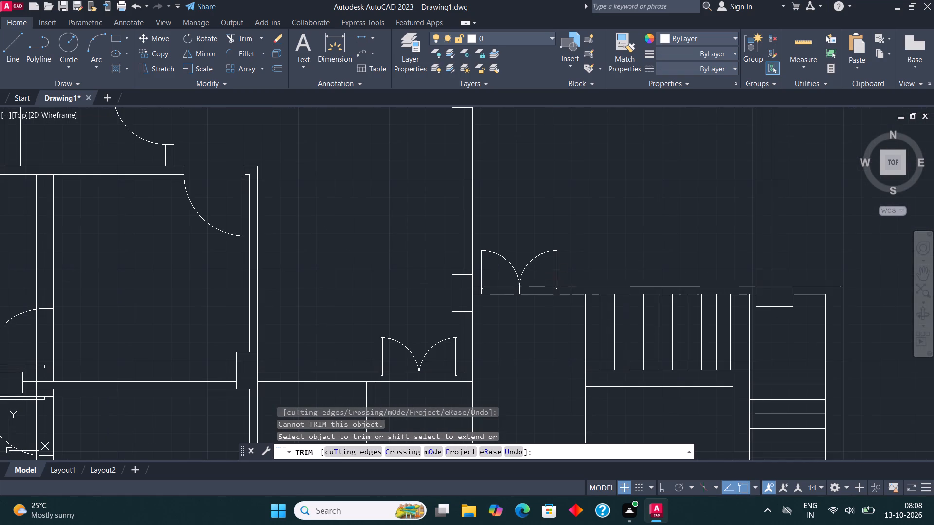
left_click(509, 275)
left_click(509, 311)
left_click(534, 274)
left_click(534, 312)
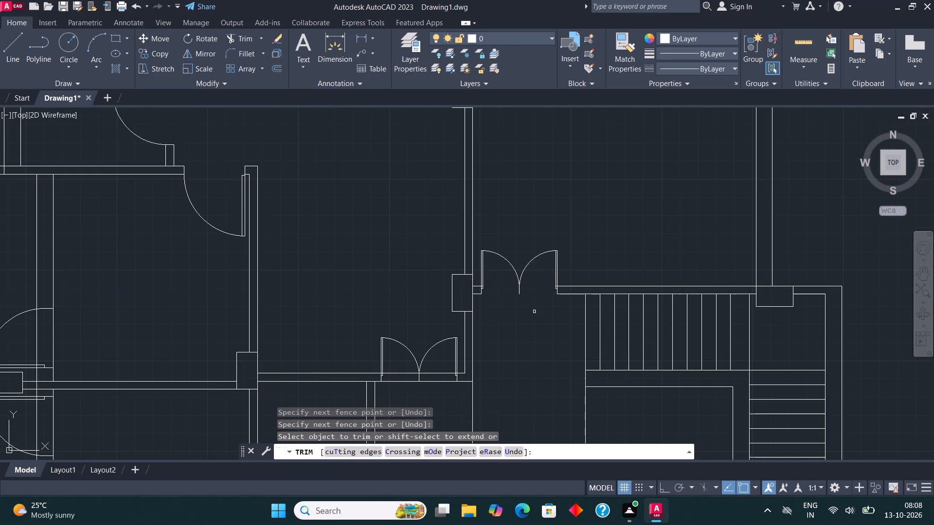
scroll(501, 237, "down", 1)
scroll(466, 328, "up", 1)
left_click(459, 339)
left_click(458, 312)
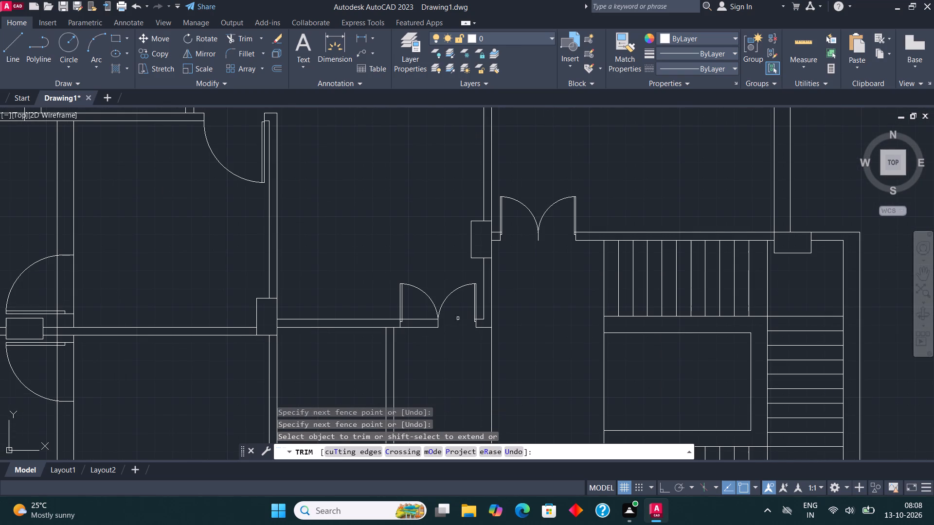
left_click(432, 338)
left_click(423, 313)
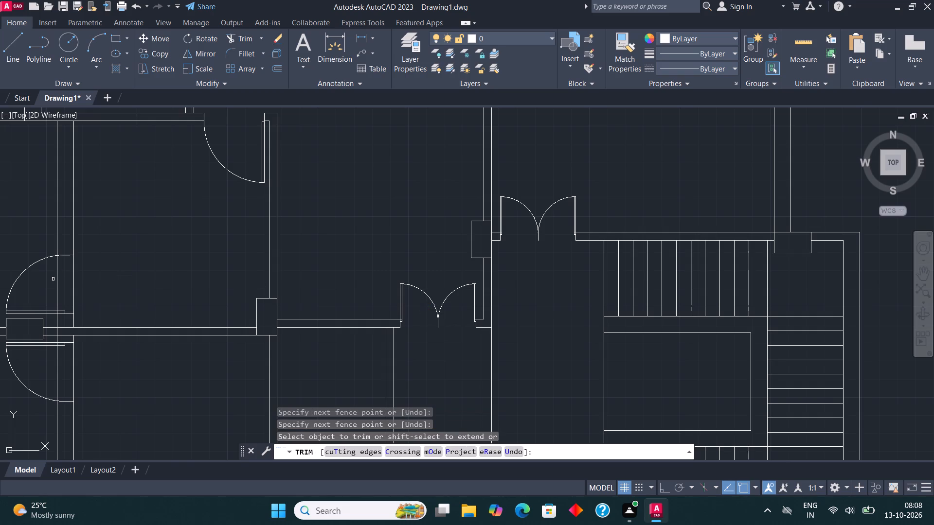
Trim the partition lines across the two single doors north and south of the small column on the west side.
left_click(53, 279)
left_click(132, 287)
left_click(45, 367)
left_click(112, 371)
Trim the wall lines inside both halves of the south double doors of the small room and the staircase lobby.
scroll(531, 268, "down", 1)
scroll(292, 224, "down", 2)
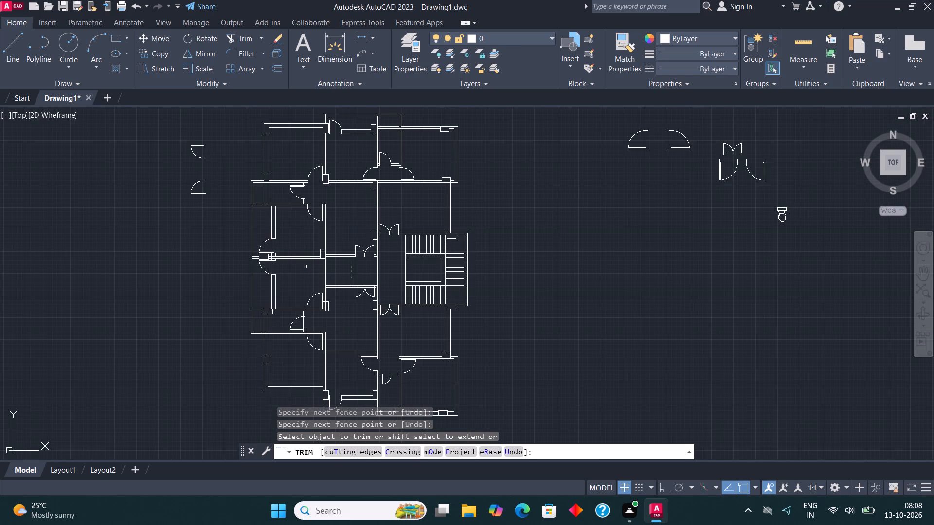
scroll(389, 286, "up", 1)
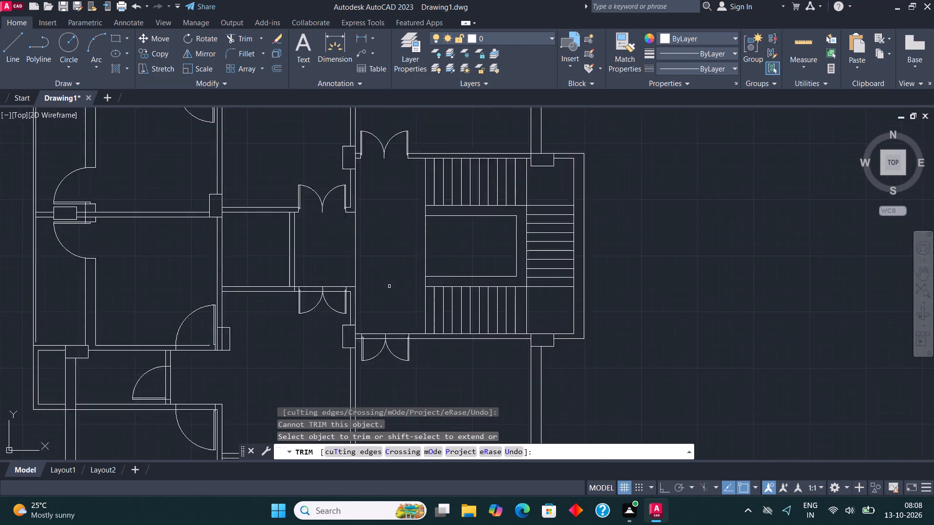
scroll(389, 286, "up", 2)
scroll(257, 300, "up", 2)
left_click(259, 301)
left_click(270, 233)
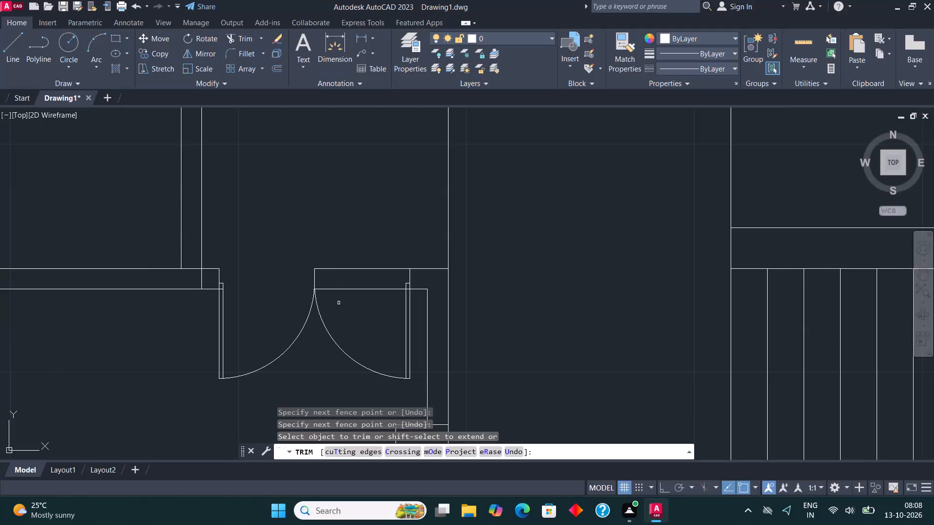
left_click(346, 266)
left_click(344, 321)
scroll(356, 255, "down", 3)
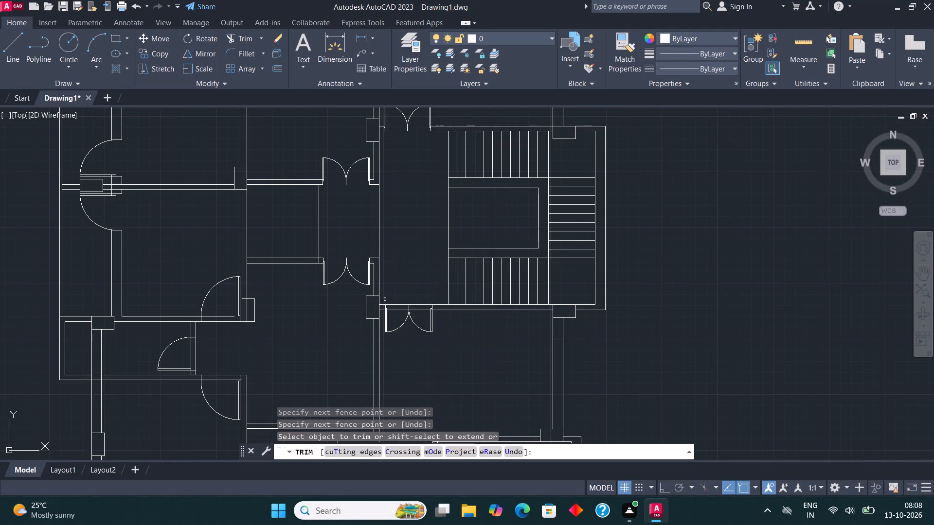
scroll(391, 311, "up", 2)
left_click(401, 317)
left_click(413, 261)
left_click(464, 326)
left_click(464, 241)
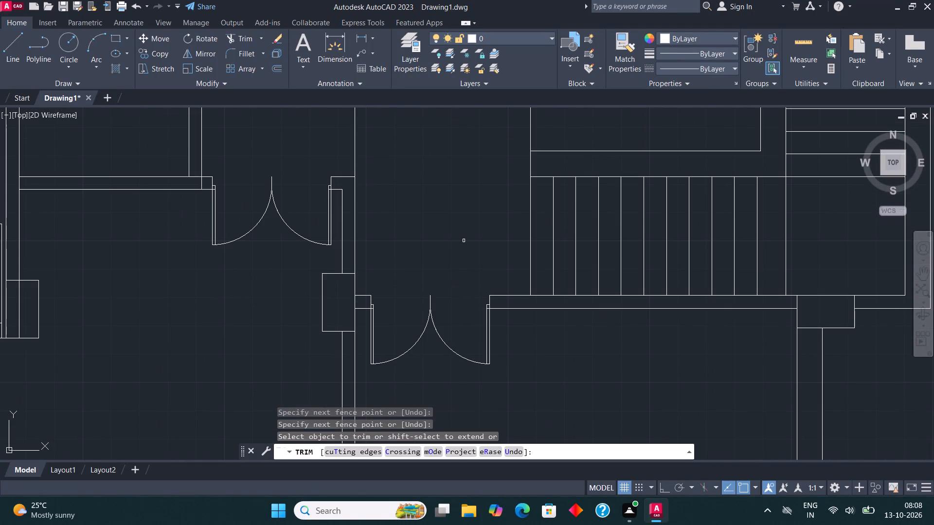
Trim the wall lines across the three door openings around the southwest passage and finish trimming.
scroll(462, 243, "down", 2)
scroll(297, 287, "up", 1)
left_click(251, 292)
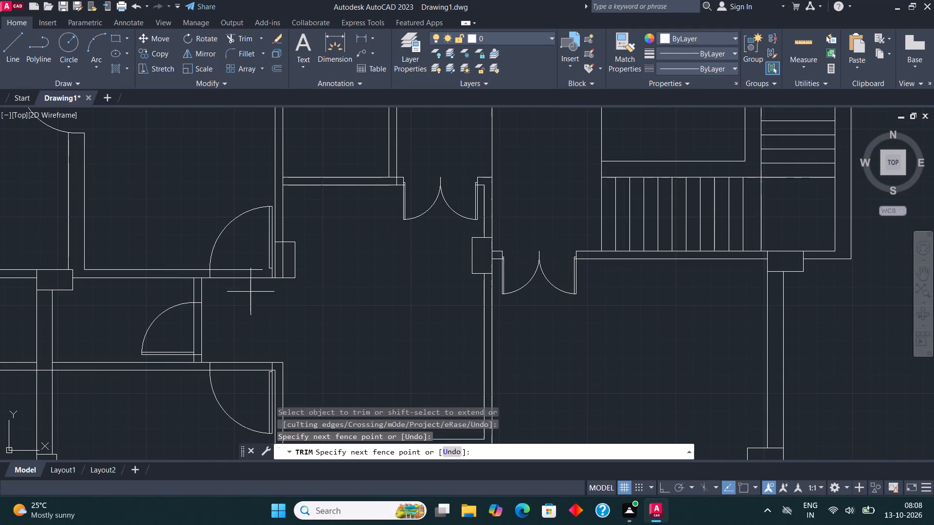
left_click(252, 257)
left_click(188, 326)
left_click(237, 317)
left_click_drag(250, 403, 251, 395)
left_click(256, 316)
scroll(374, 305, "down", 3)
scroll(412, 385, "up", 2)
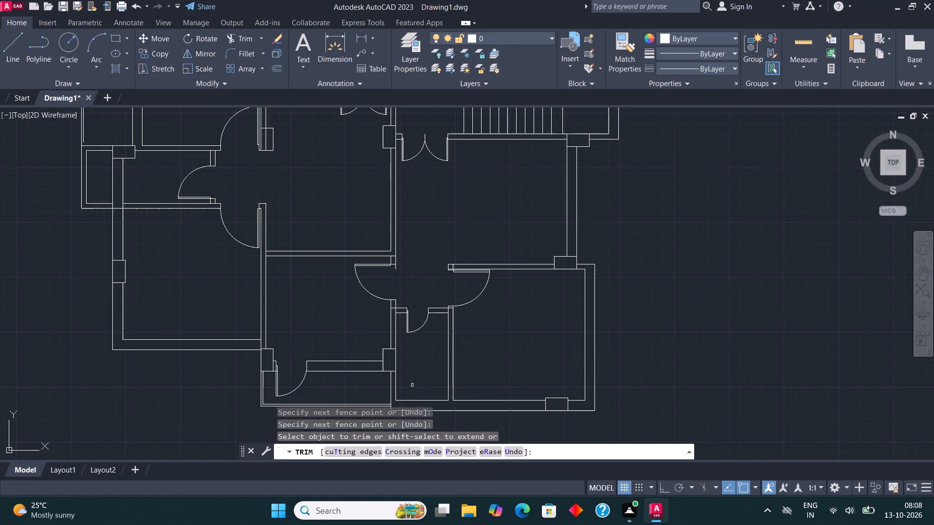
scroll(422, 385, "down", 1)
middle_click_drag(439, 312, 460, 412)
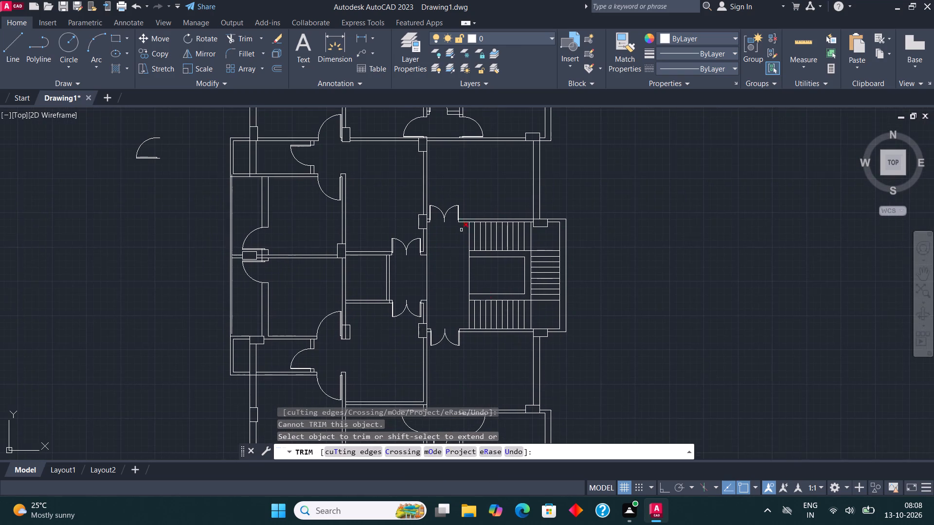
middle_click_drag(461, 229, 526, 347)
key("Escape")
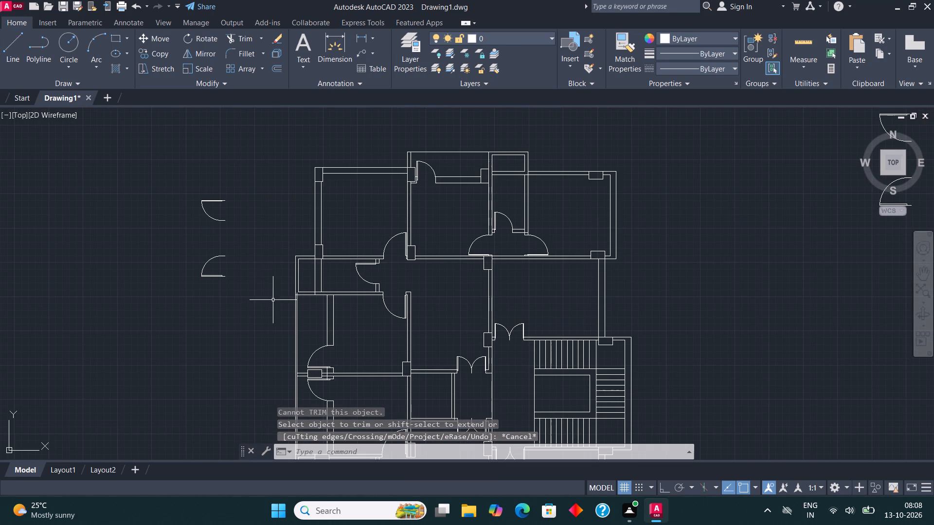
Erase the two spare single doors lying outside the plan on its west side.
left_click_drag(273, 300, 259, 283)
left_click(164, 167)
scroll(206, 244, "down", 2)
key("Delete")
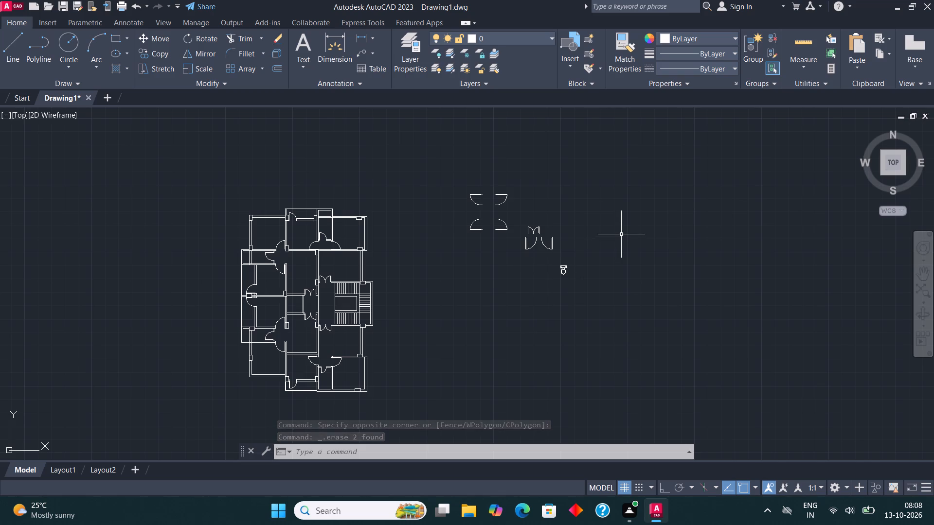
Mirror the spare toilet about a horizontal line just north of it, keeping the original.
middle_click_drag(640, 277, 646, 297)
scroll(572, 287, "up", 4)
left_click(564, 285)
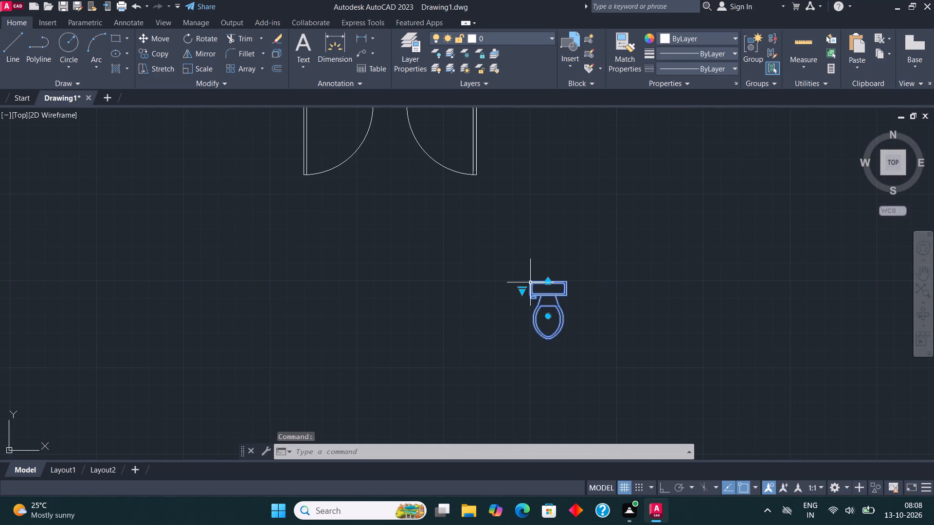
left_click(198, 49)
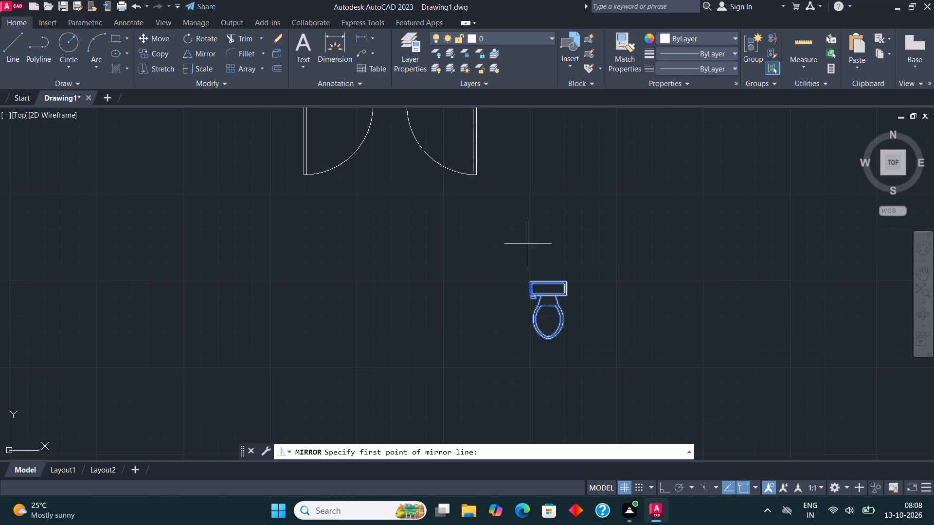
left_click(543, 266)
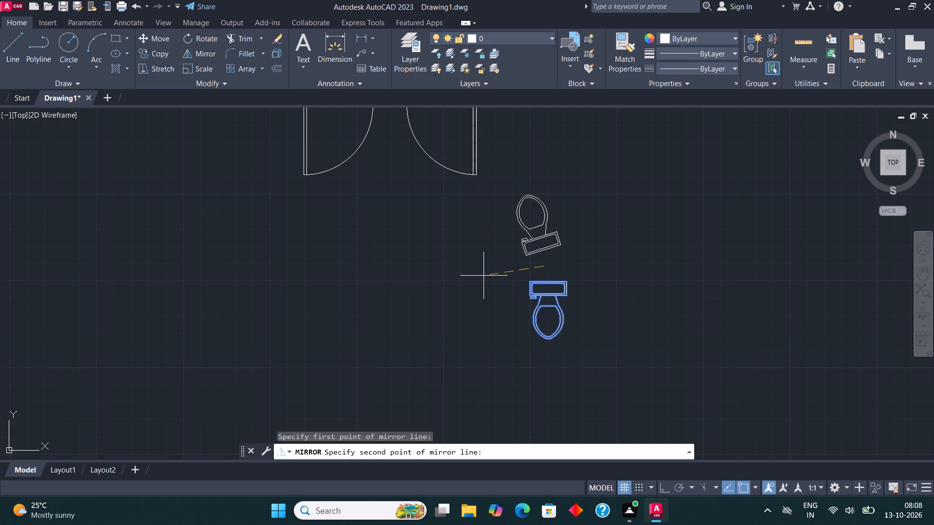
key("F8")
left_click(467, 266)
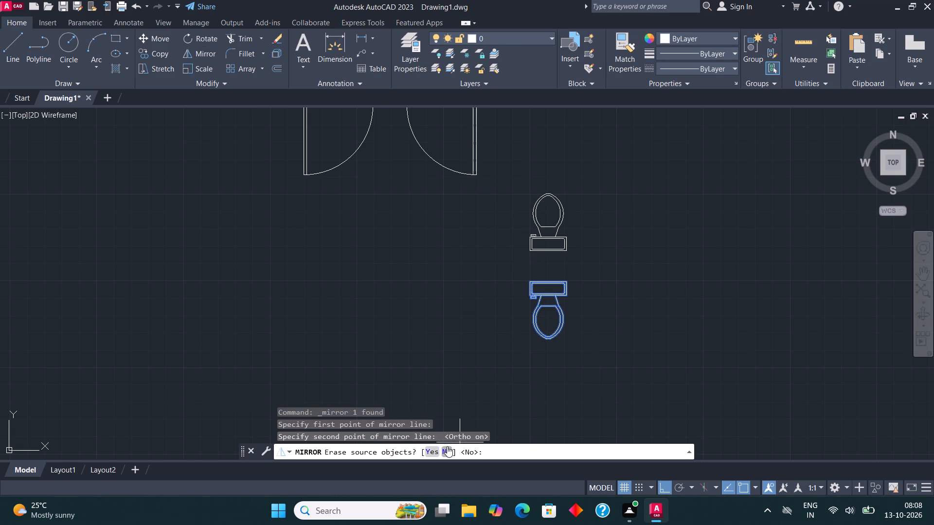
left_click(447, 447)
Copy the mirrored, north-facing spare toilet to an empty spot east of the two spare toilets.
left_click_drag(593, 200, 581, 205)
left_click(441, 242)
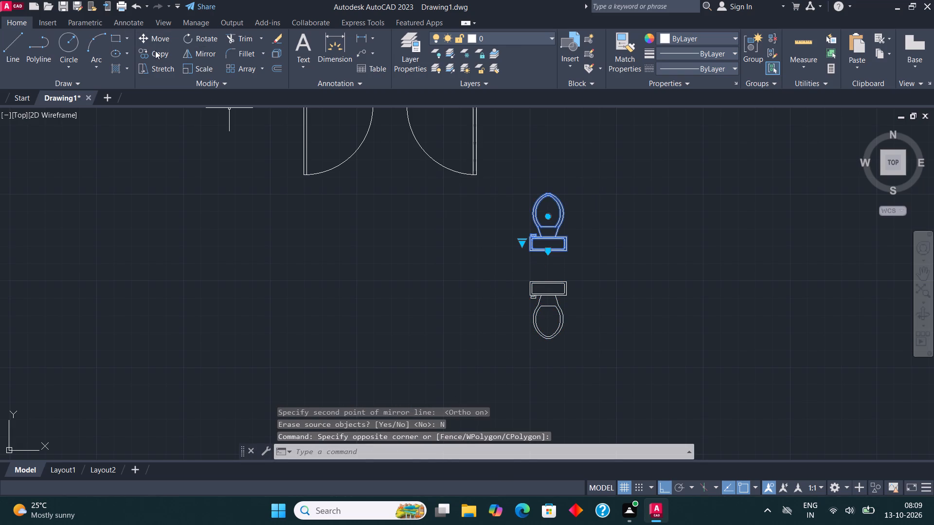
left_click(156, 51)
left_click(493, 209)
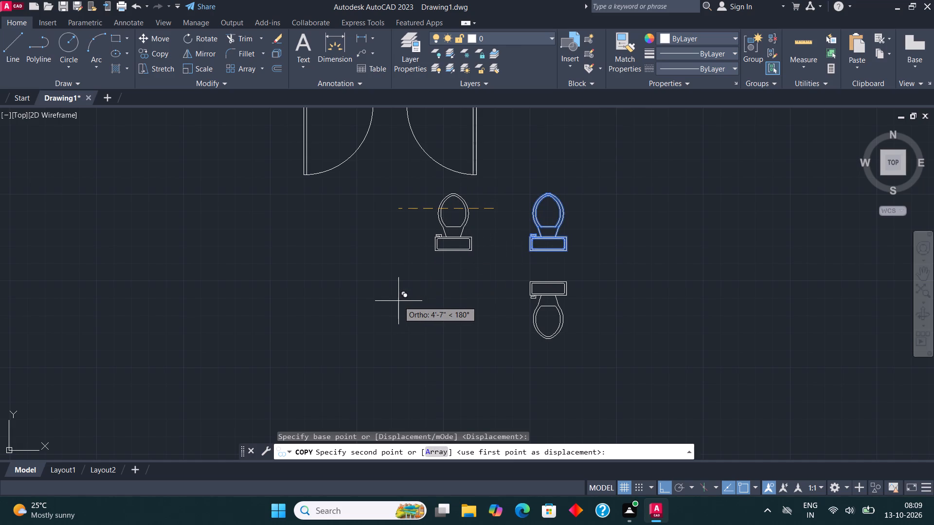
key("F8")
scroll(385, 301, "down", 2)
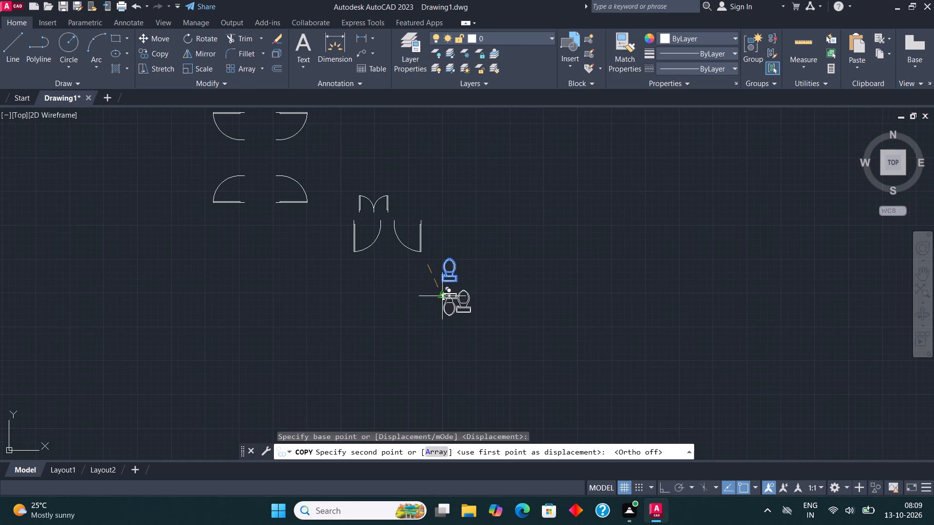
scroll(452, 288, "up", 2)
left_click(513, 247)
scroll(569, 253, "up", 1)
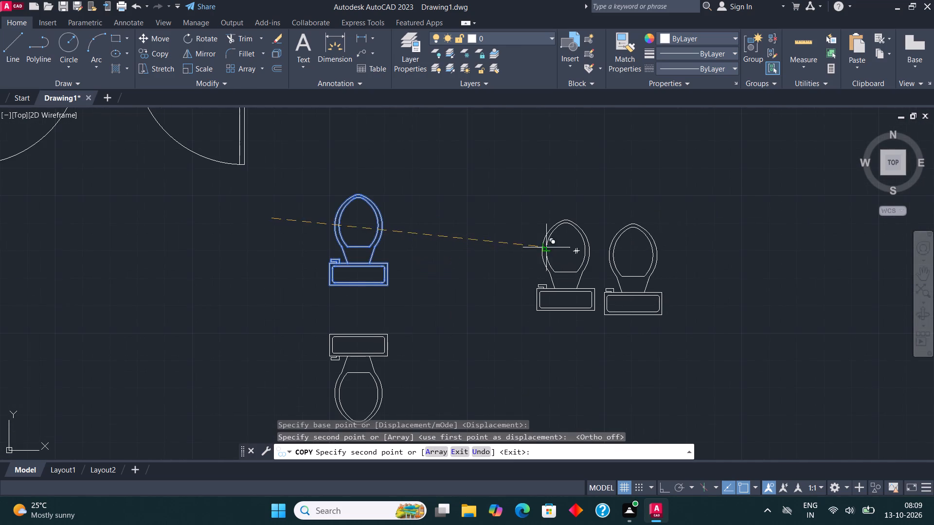
middle_click_drag(539, 250, 524, 250)
key("Escape")
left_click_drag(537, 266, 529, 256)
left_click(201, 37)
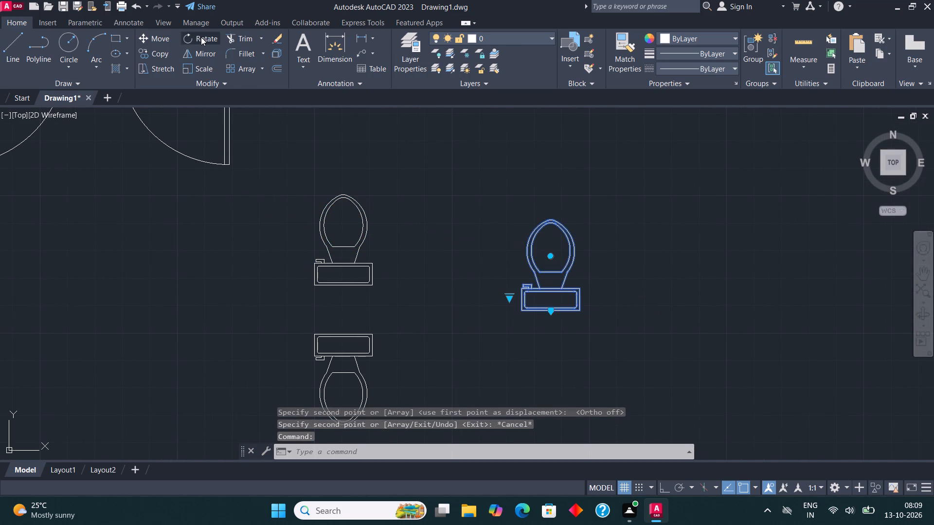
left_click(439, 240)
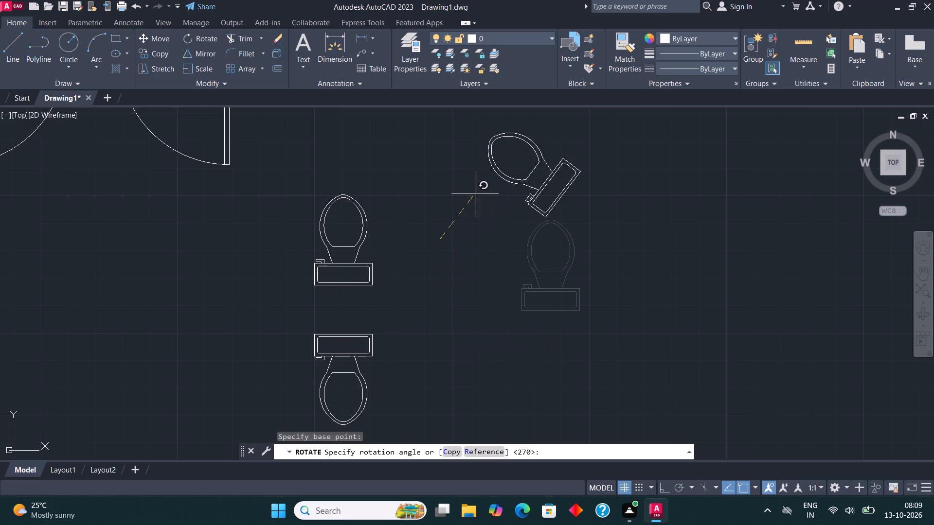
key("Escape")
Rotate the copied toilet 90 degrees counterclockwise so its bowl faces west.
left_click(526, 256)
left_click(214, 39)
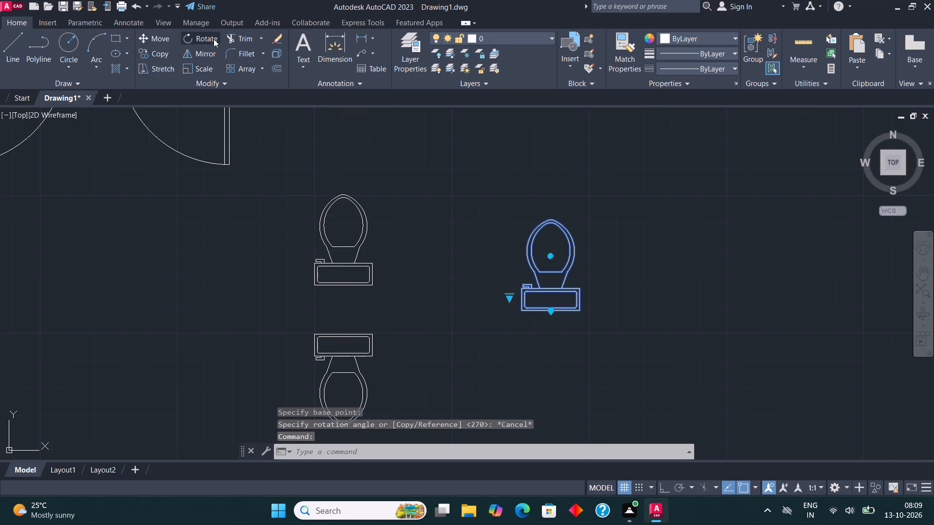
left_click(540, 268)
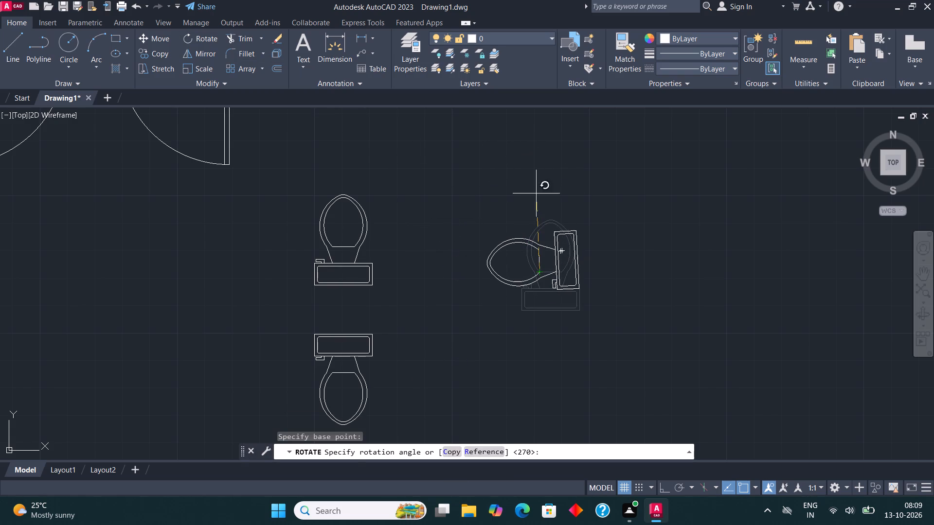
key("F8")
left_click(539, 179)
Mirror the west-facing toilet about a vertical line east of it, keeping the original.
left_click(534, 274)
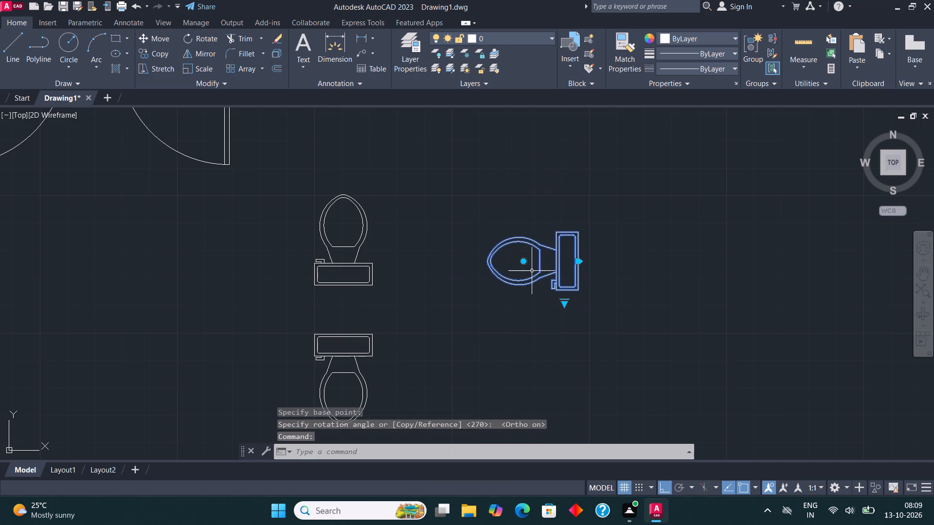
left_click(204, 57)
left_click(604, 259)
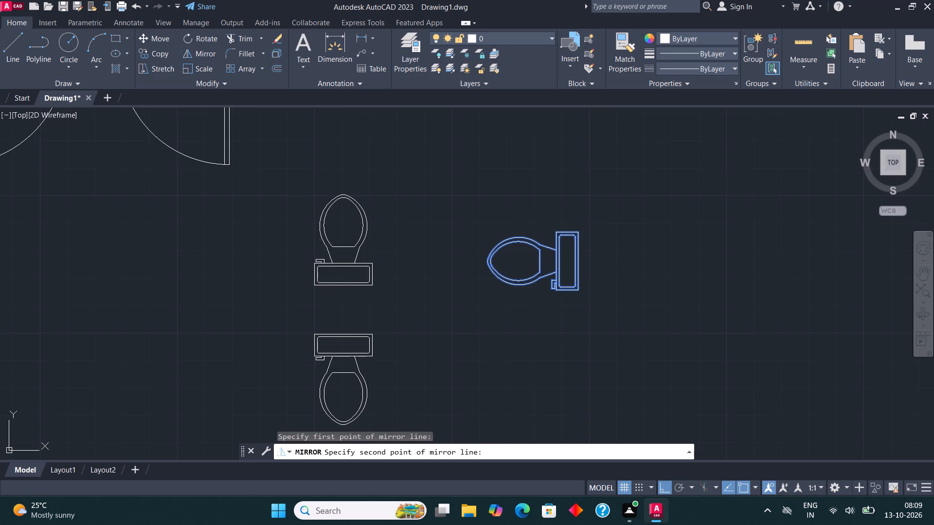
left_click(614, 336)
left_click(446, 451)
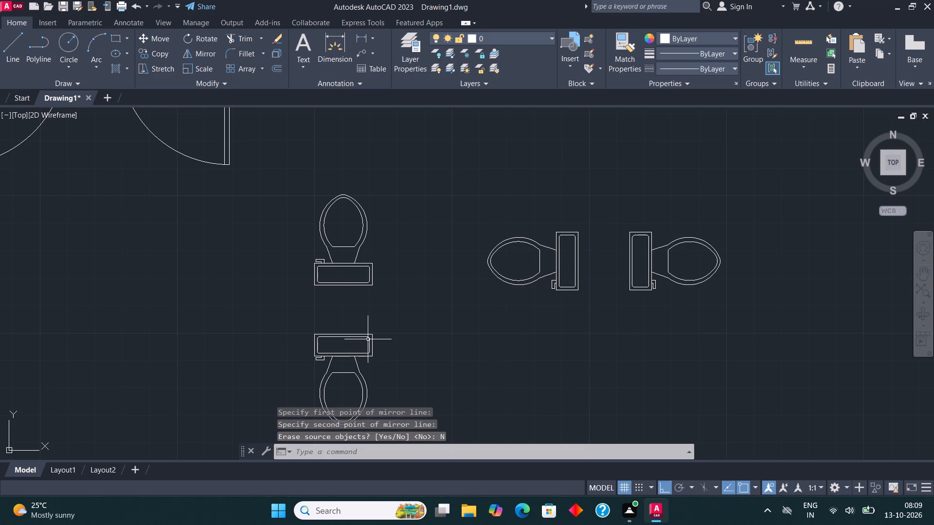
Copy the north-facing spare toilet into the narrow bathroom at the plan's south end, with its tank against the south wall.
left_click(422, 261)
left_click(302, 214)
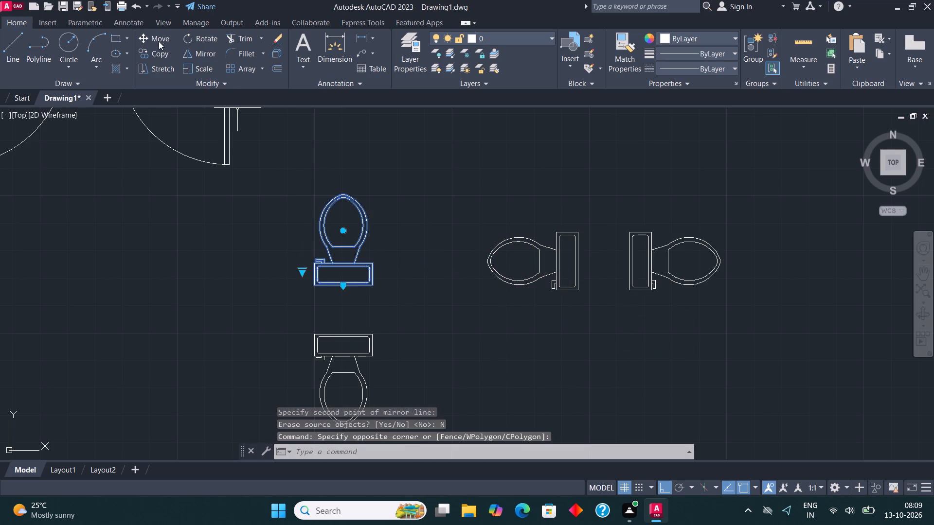
left_click(162, 53)
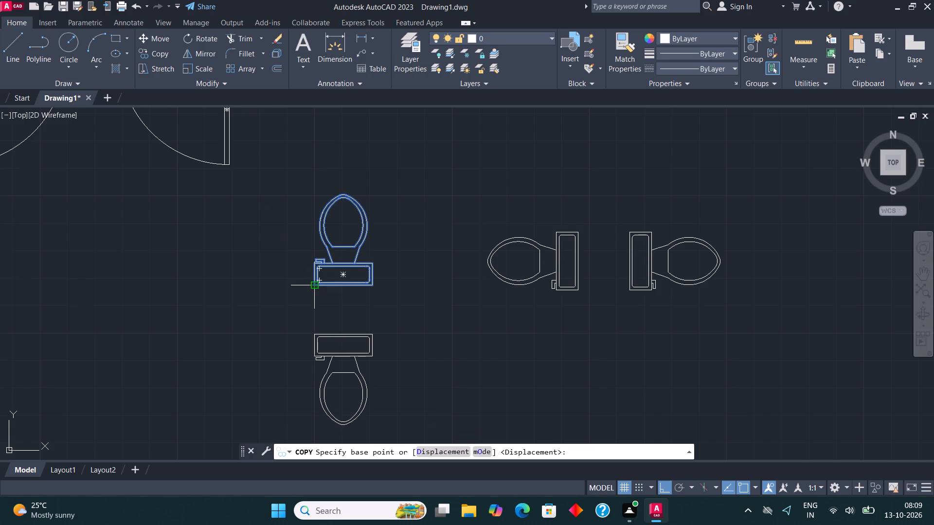
left_click(316, 283)
scroll(555, 227, "down", 2)
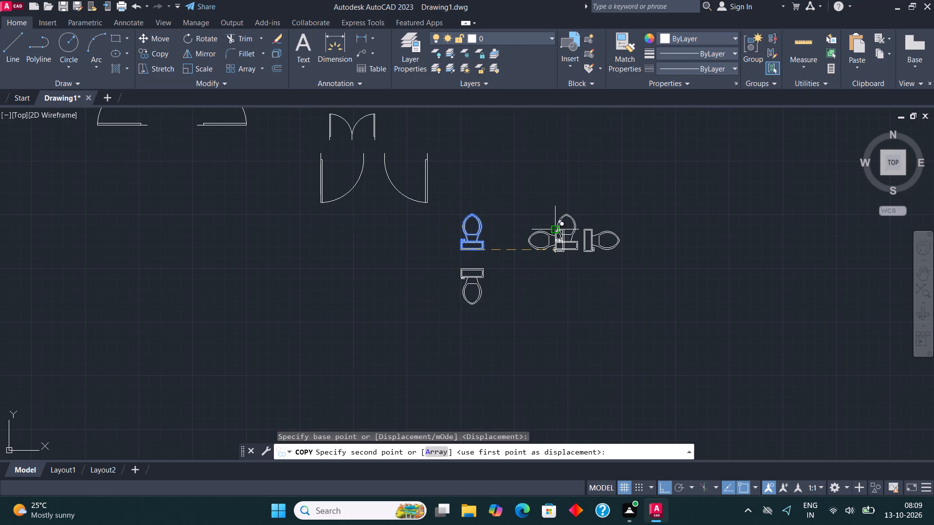
key("F8")
scroll(580, 194, "down", 1)
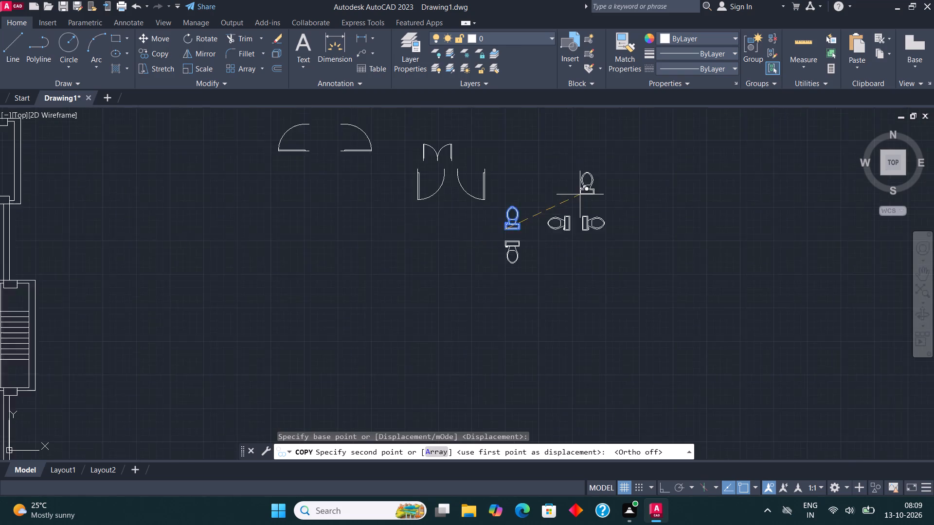
scroll(580, 194, "down", 2)
middle_click_drag(472, 262, 572, 271)
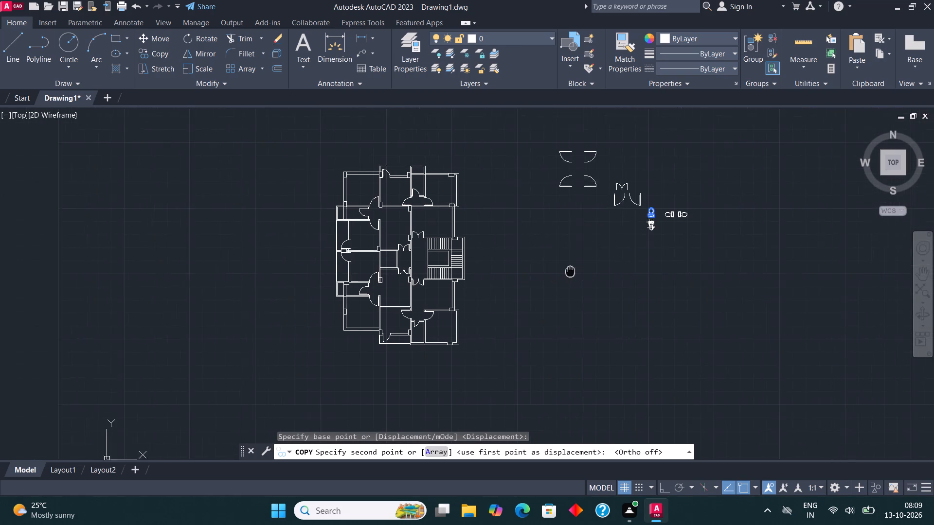
middle_click_drag(572, 271, 579, 273)
scroll(579, 273, "up", 1)
scroll(337, 389, "up", 4)
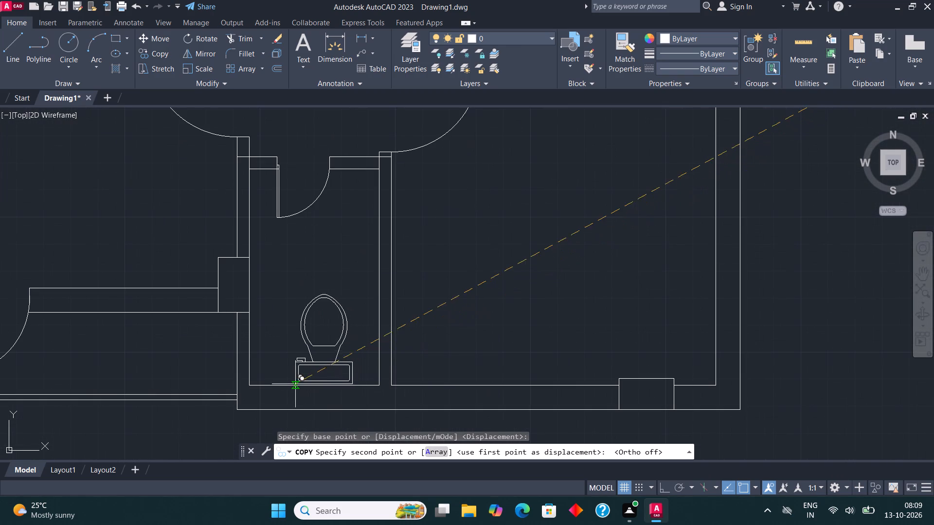
left_click(290, 384)
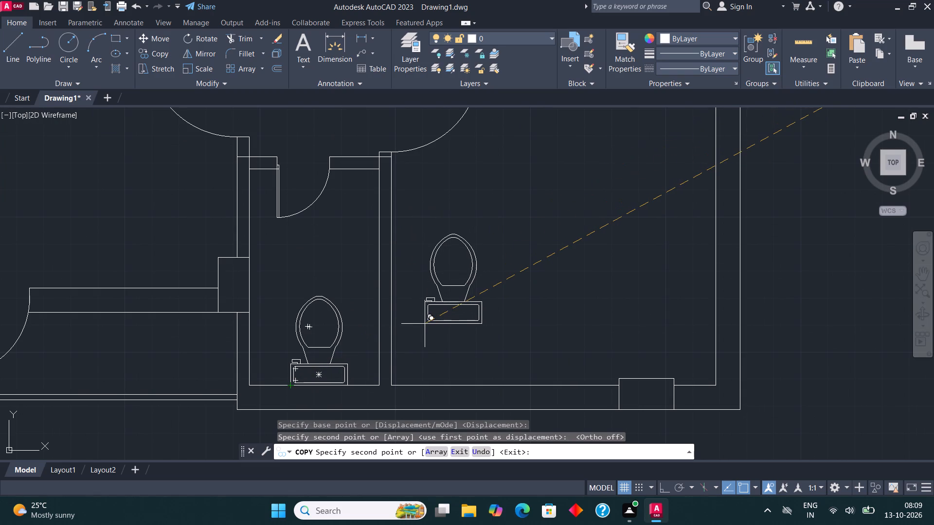
scroll(425, 327, "down", 3)
key("Escape")
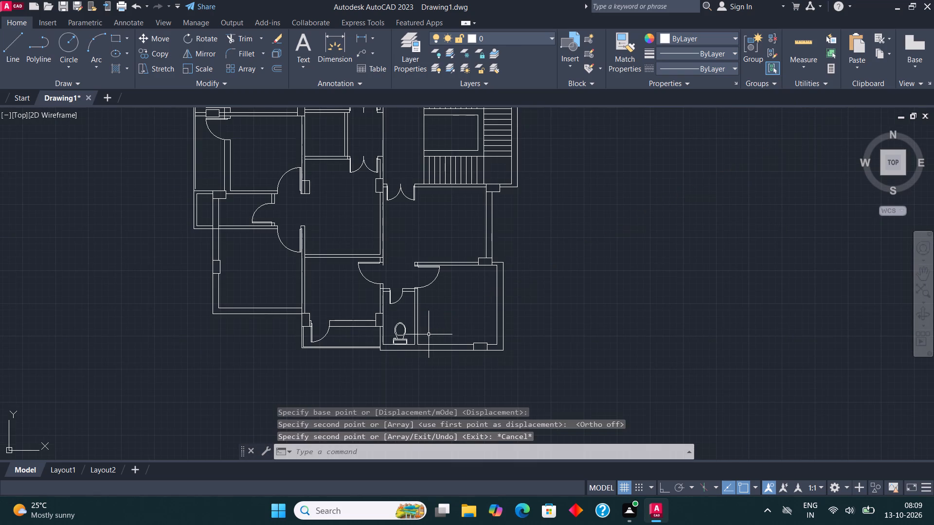
Copy the east-facing spare toilet into the southwest bathroom, with its tank against the inner west wall line just south of the column.
scroll(430, 337, "down", 3)
scroll(580, 255, "up", 4)
left_click(676, 312)
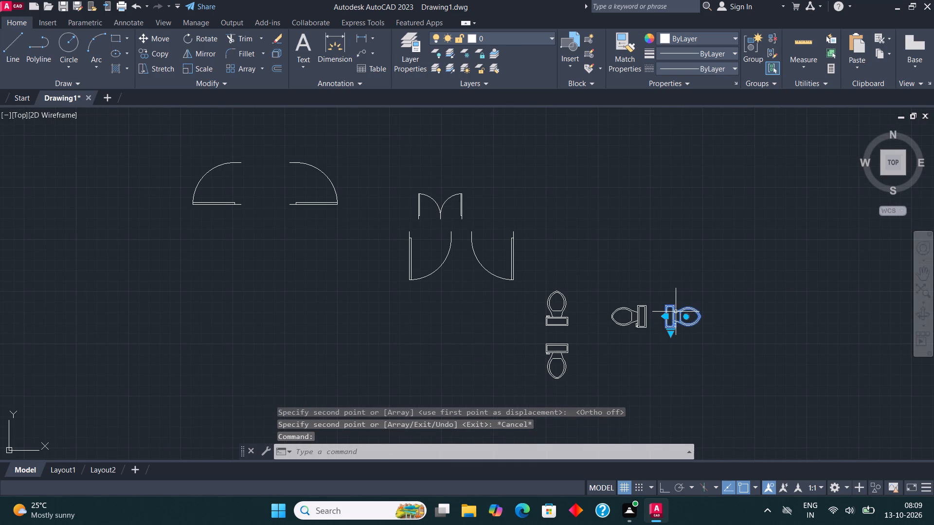
left_click(162, 52)
scroll(678, 354, "up", 3)
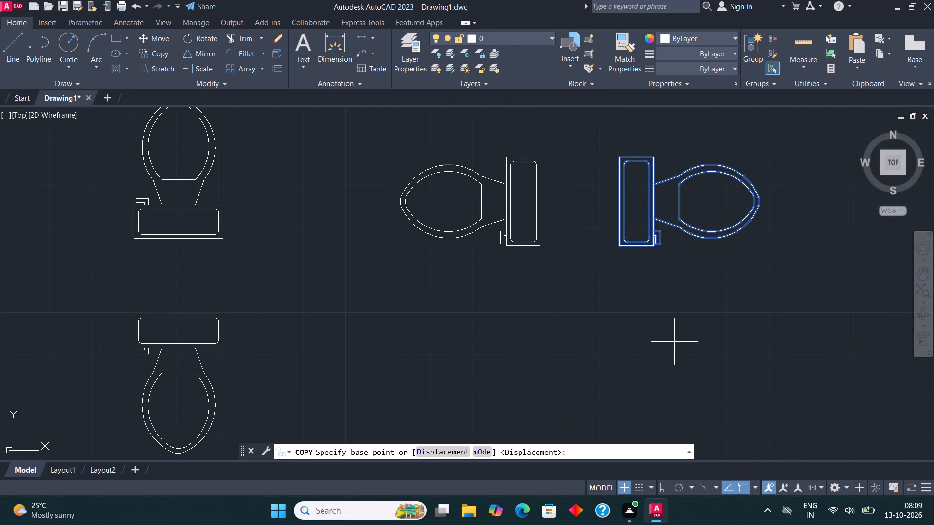
left_click(615, 247)
scroll(643, 250, "down", 5)
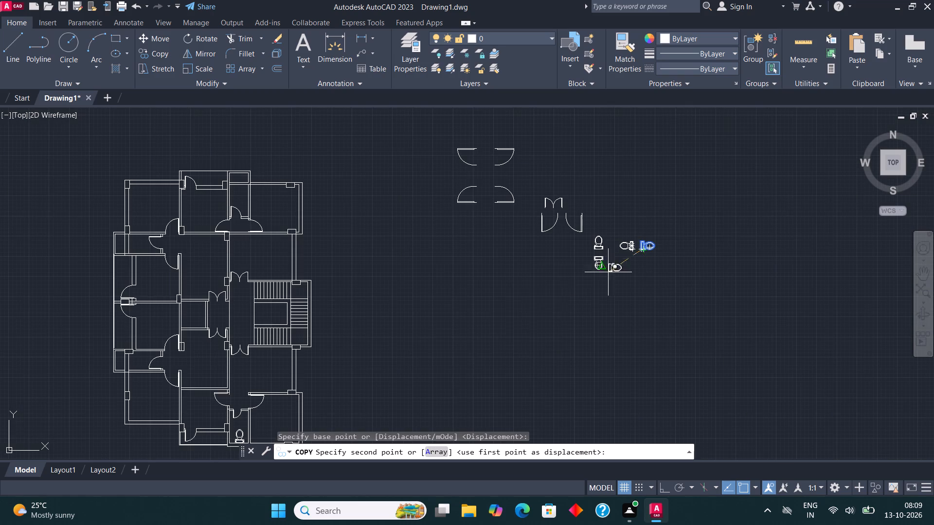
scroll(629, 280, "down", 1)
scroll(314, 327, "up", 3)
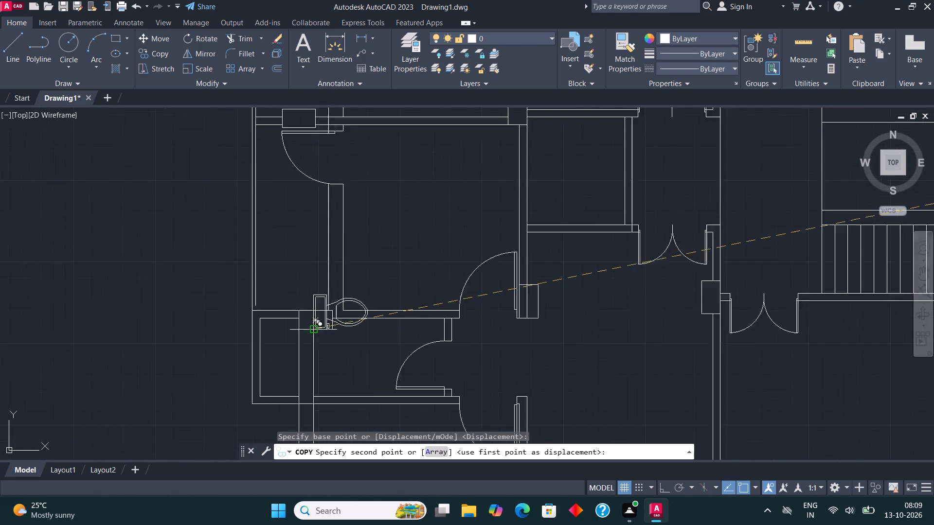
scroll(314, 327, "up", 2)
left_click(312, 408)
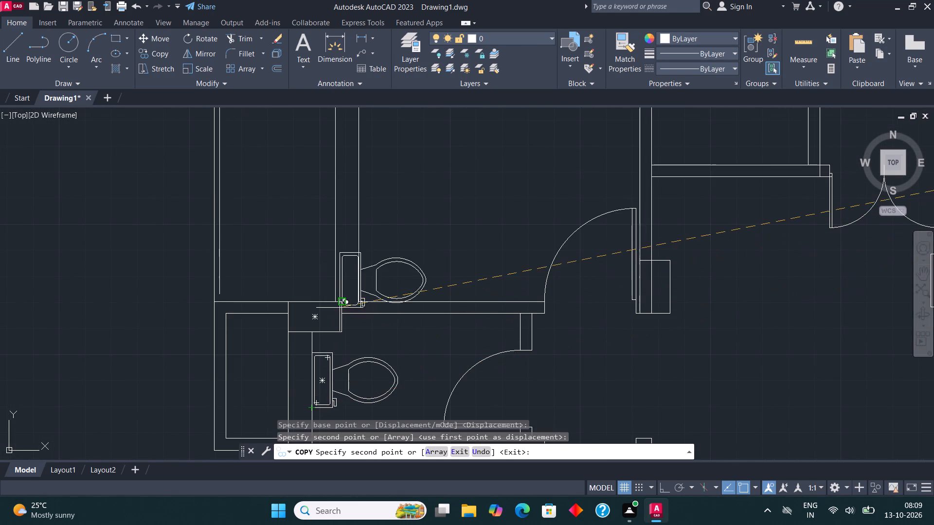
key("Escape")
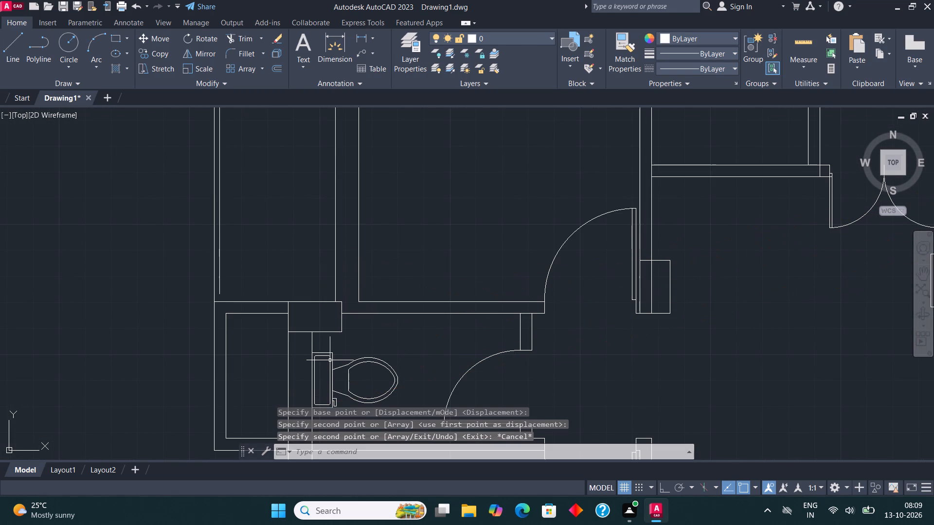
Copy the southwest bathroom's toilet into the matching northwest bathroom, with its tank against the inner west wall line.
left_click(330, 360)
left_click(161, 55)
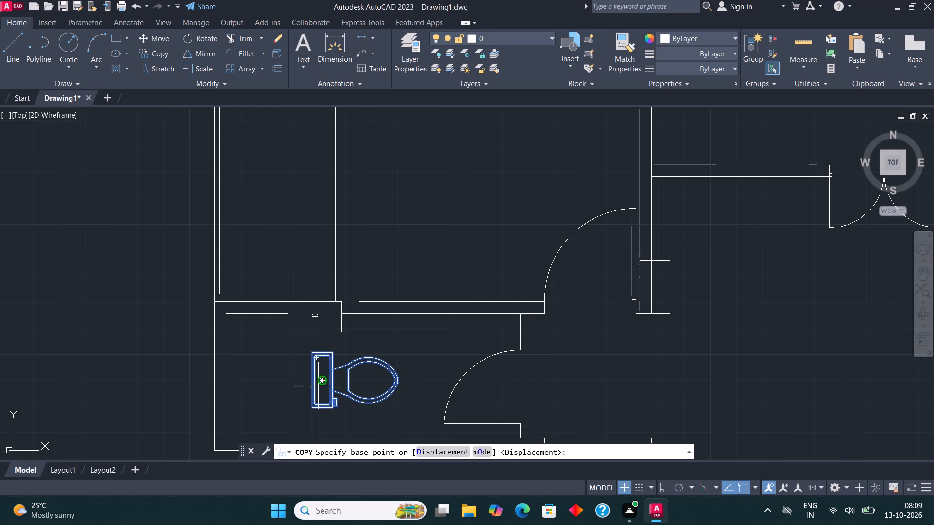
left_click(308, 409)
scroll(333, 439, "down", 4)
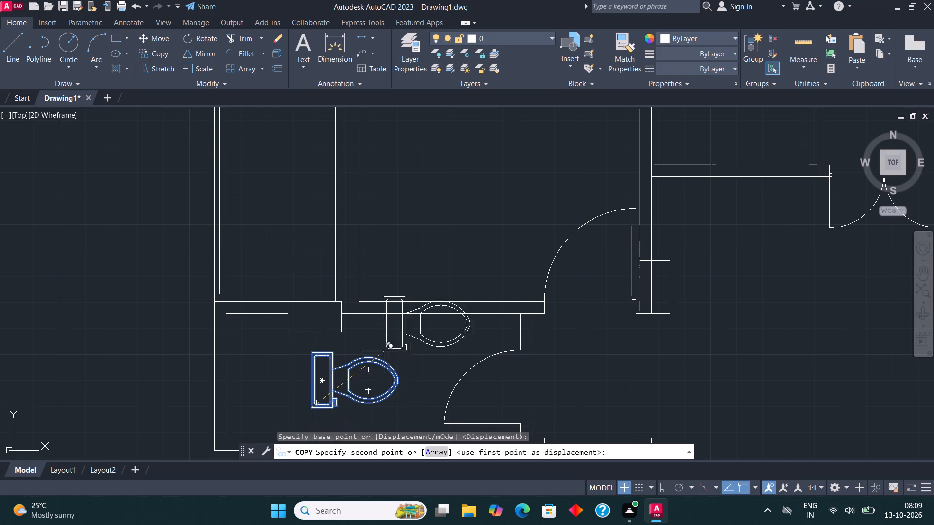
scroll(392, 372, "down", 3)
scroll(369, 183, "up", 4)
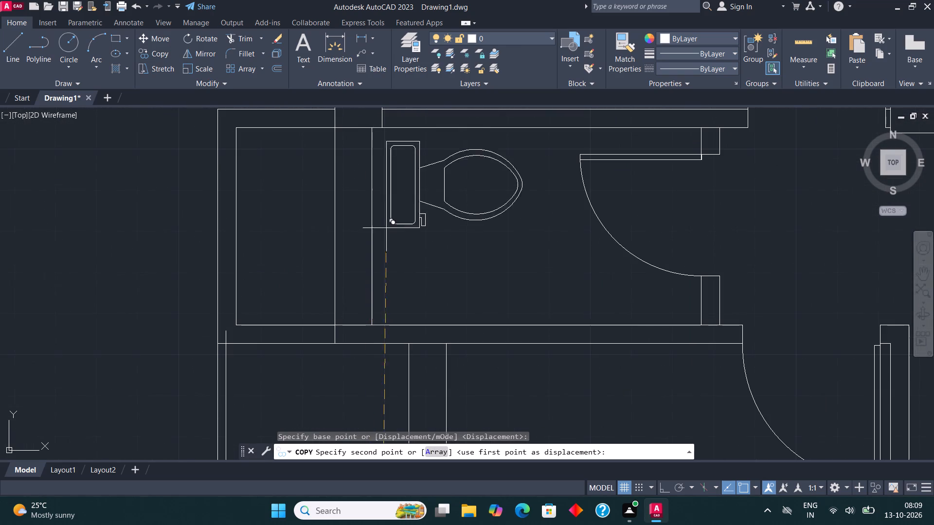
left_click(374, 262)
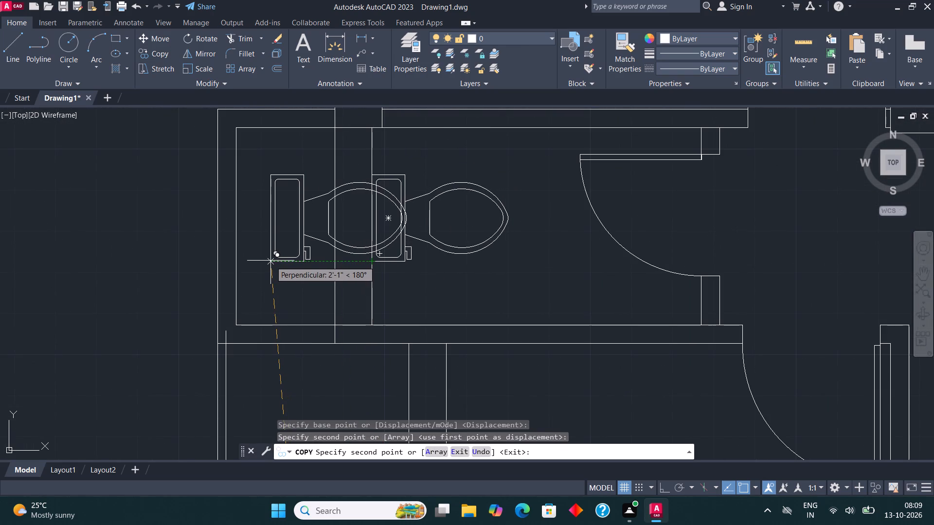
scroll(293, 266, "down", 2)
key("Escape")
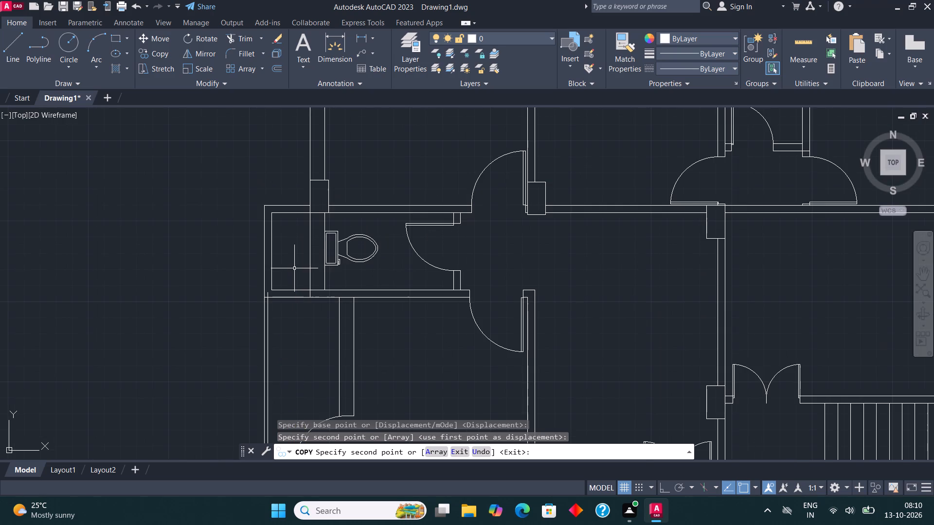
scroll(330, 239, "down", 4)
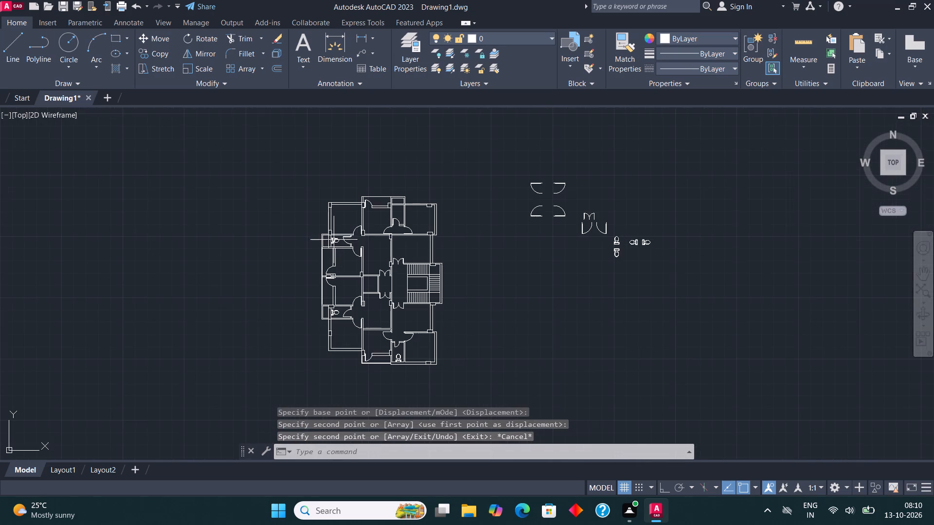
Draw a rectangular bed in the northwest bedroom with its head against the inner face of the west wall.
scroll(361, 187, "up", 2)
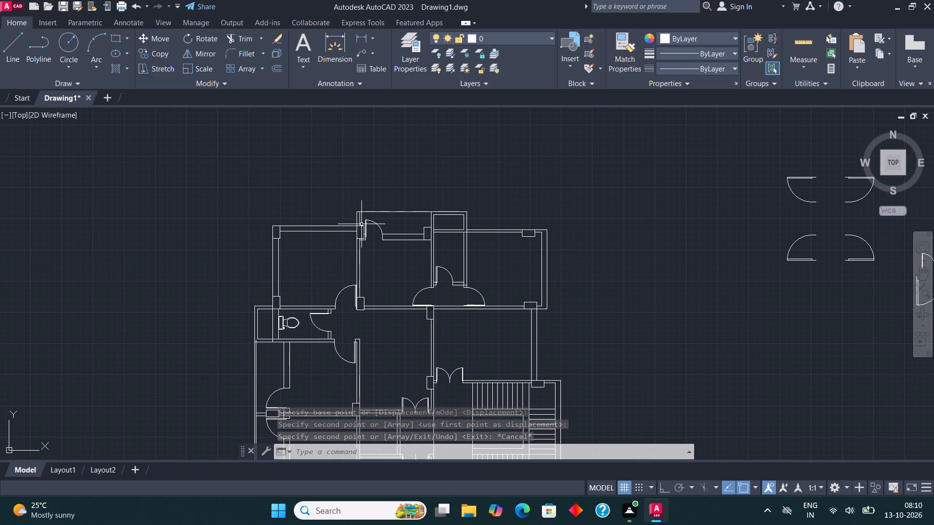
middle_click_drag(330, 230, 373, 229)
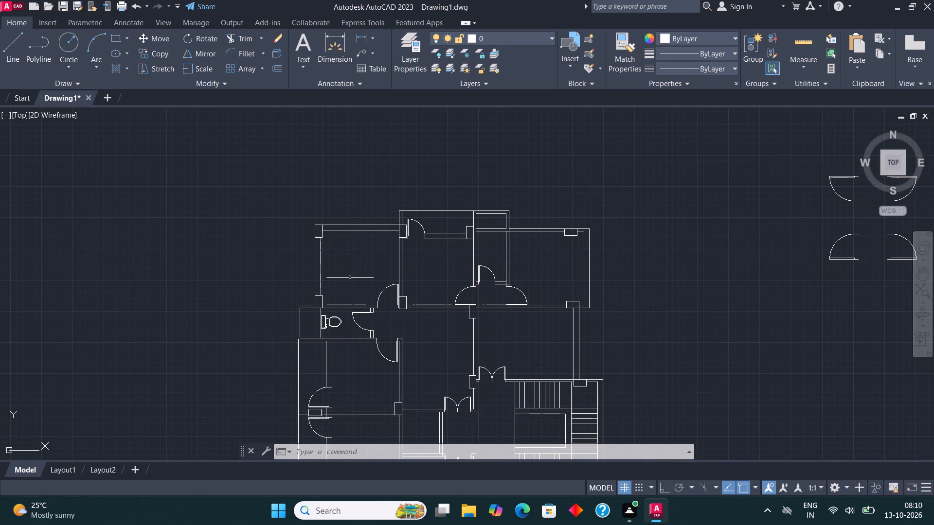
scroll(359, 260, "up", 1)
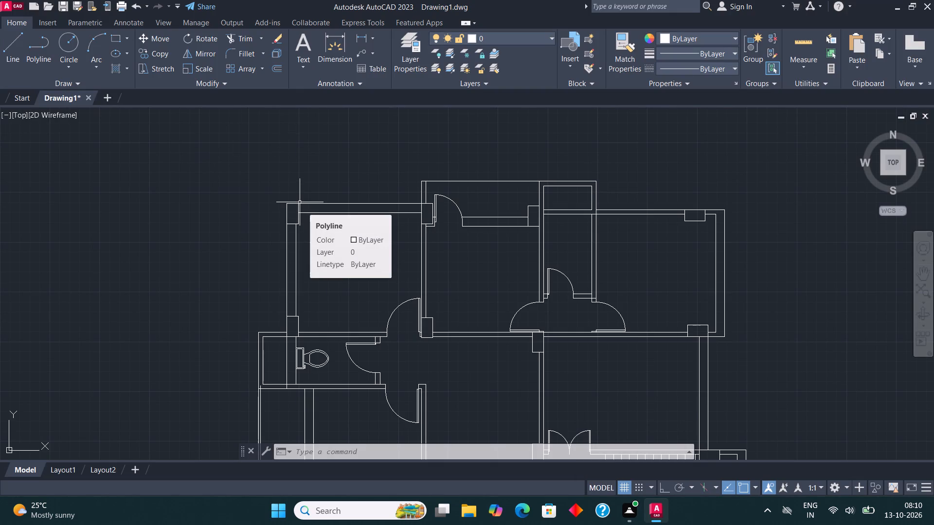
middle_click_drag(318, 277, 328, 276)
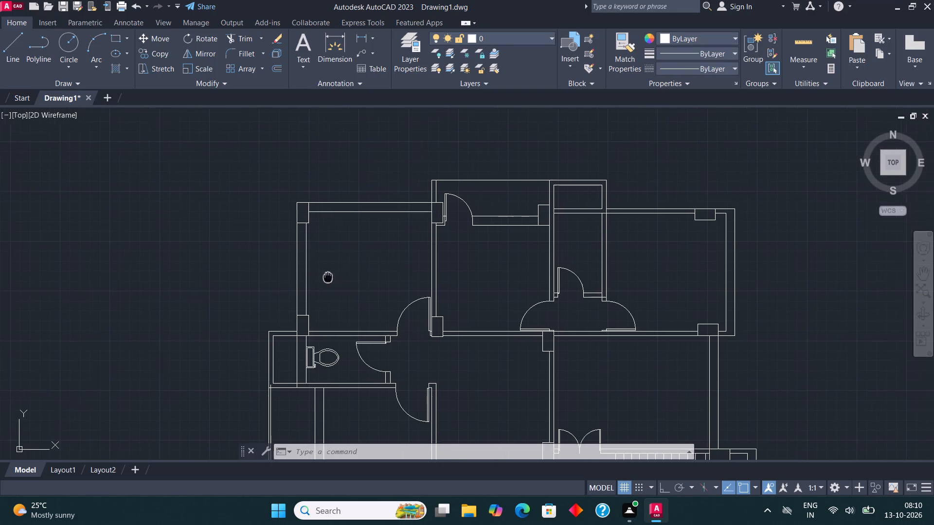
middle_click_drag(328, 276, 347, 271)
scroll(351, 271, "up", 1)
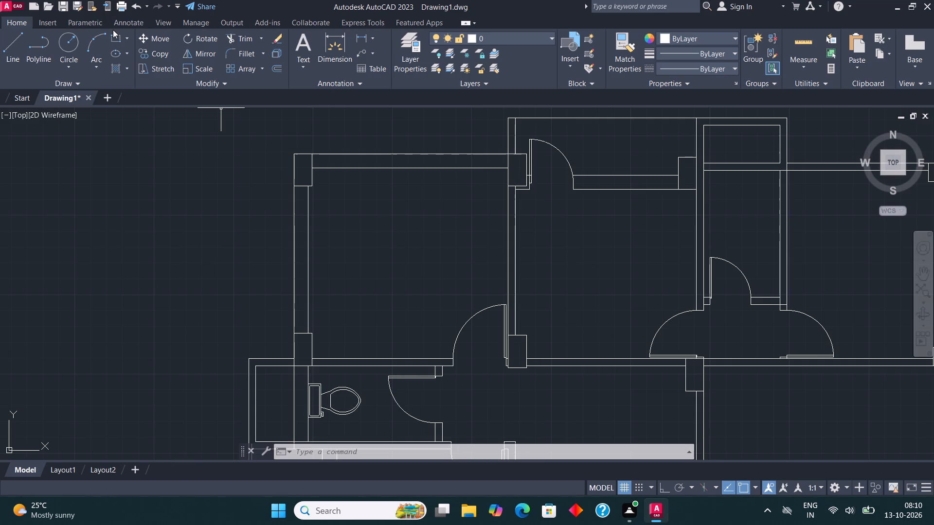
left_click(110, 37)
scroll(317, 229, "up", 1)
left_click(304, 217)
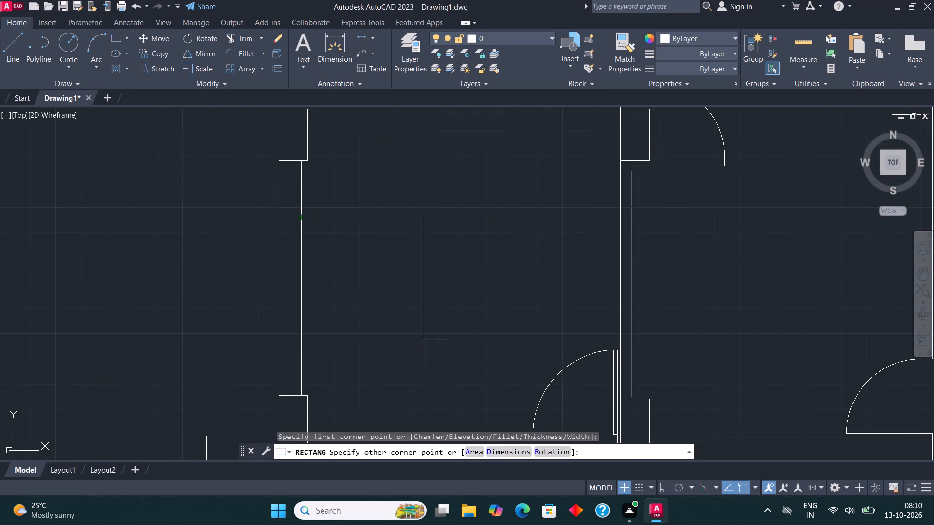
left_click(467, 325)
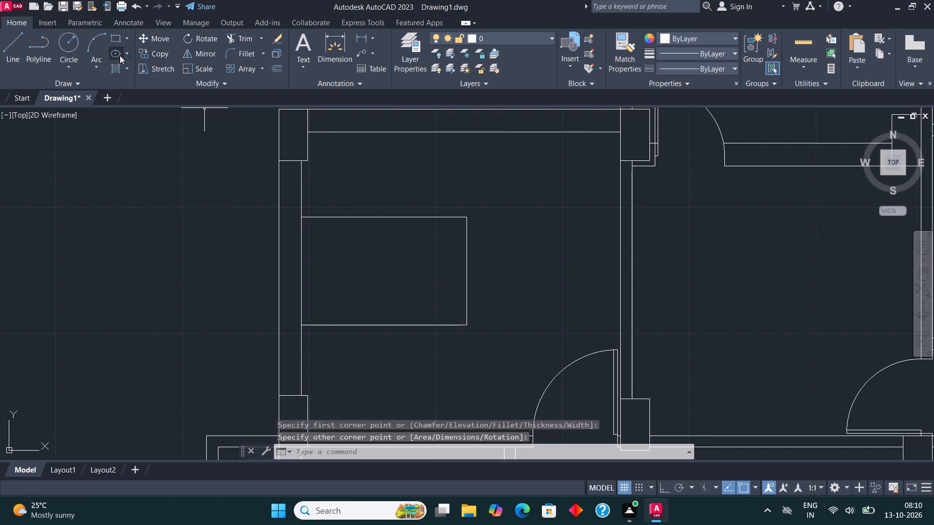
Draw a small rectangular nightstand against the west wall at the bed's north edge and copy it to the bed's south edge.
left_click(116, 39)
left_click(302, 211)
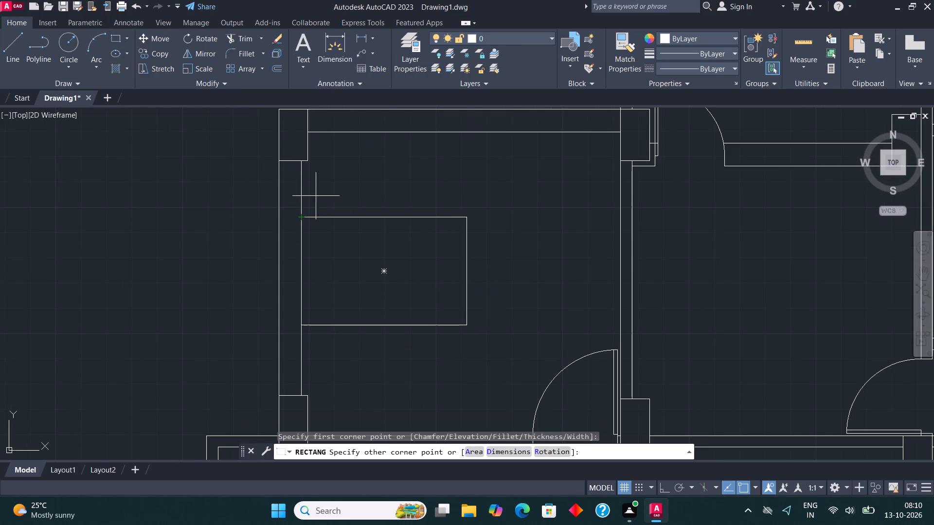
left_click(341, 183)
left_click(323, 183)
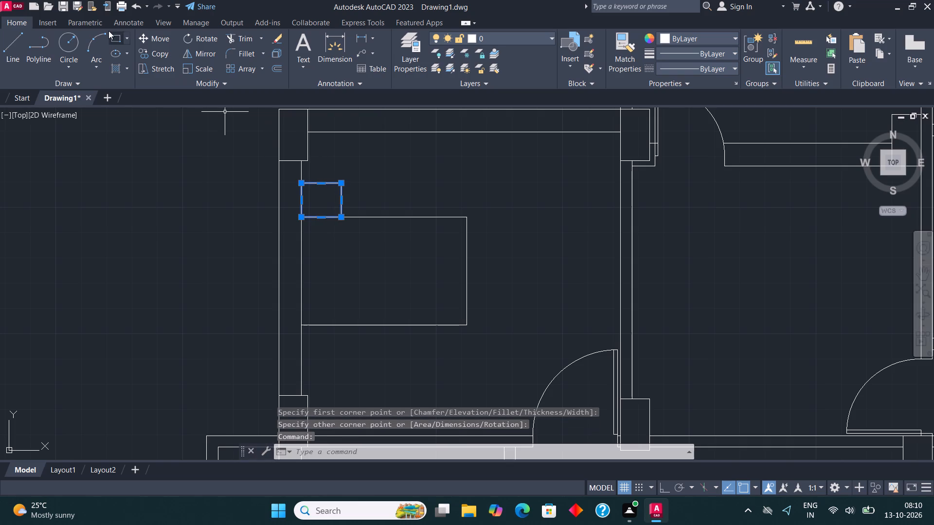
left_click(157, 52)
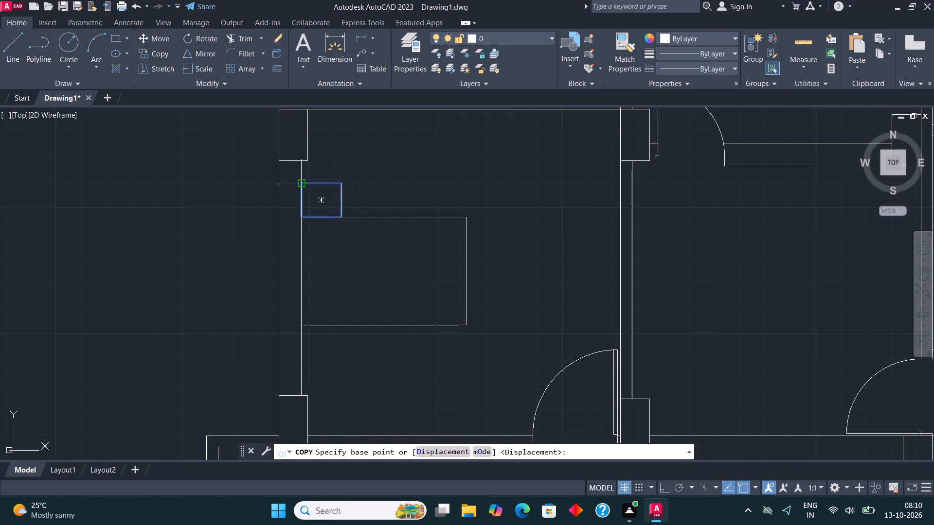
left_click(299, 183)
left_click(302, 324)
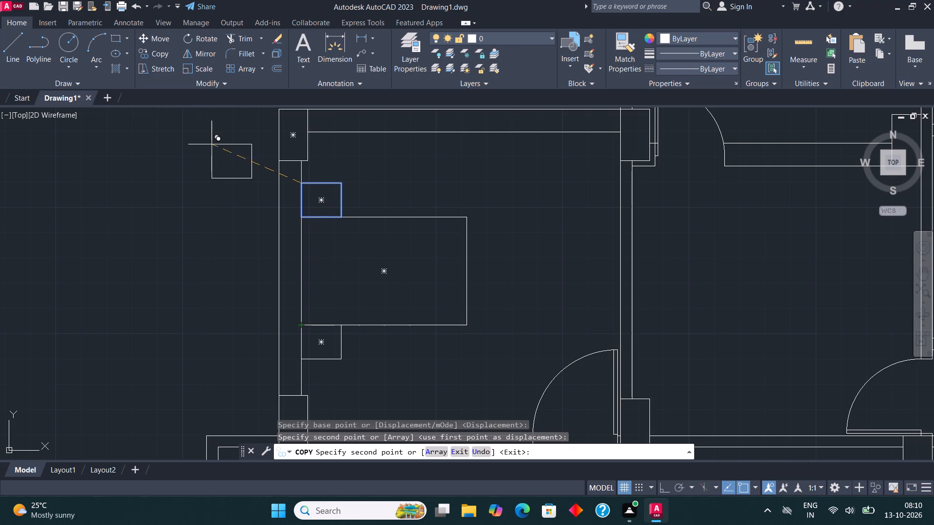
key("Escape")
Draw a rectangular pillow near the bed's southwest corner and copy it straight north for the second pillow.
left_click(119, 37)
scroll(316, 315, "up", 1)
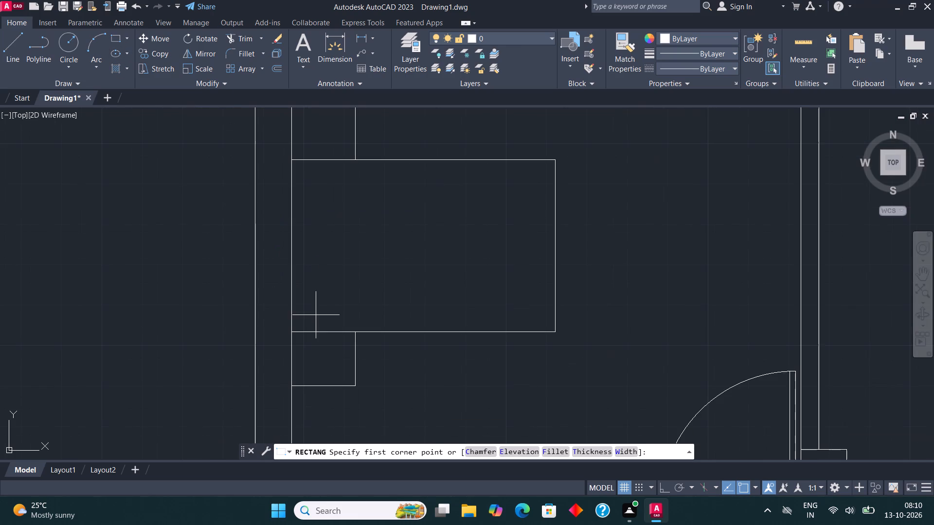
left_click(317, 321)
left_click(359, 246)
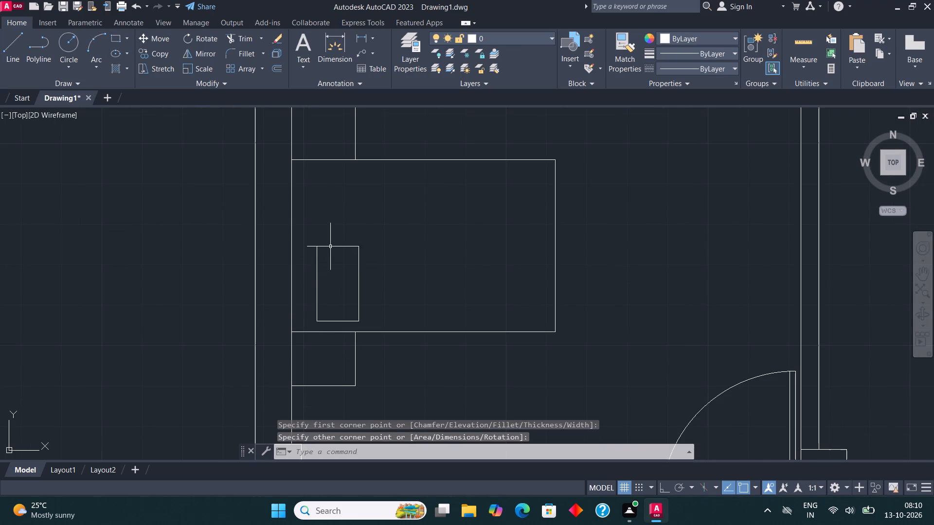
left_click(328, 246)
left_click(166, 53)
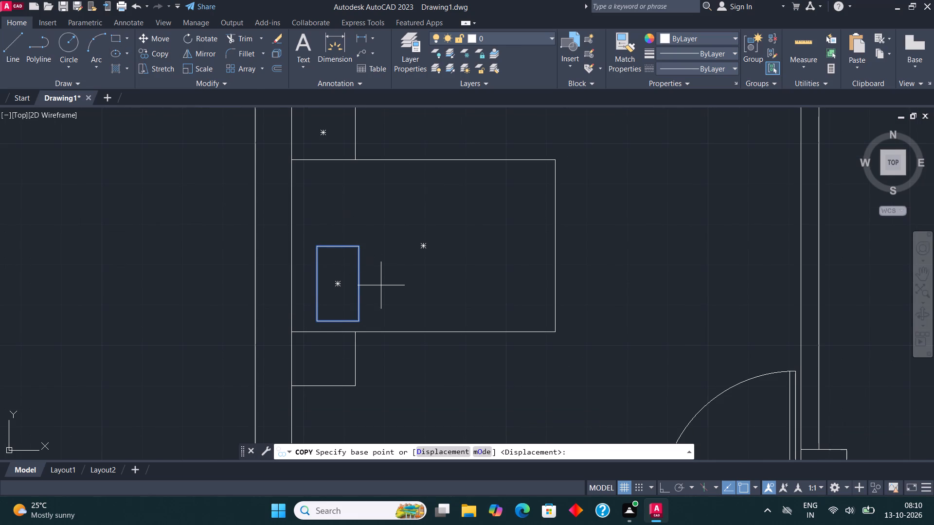
left_click(341, 280)
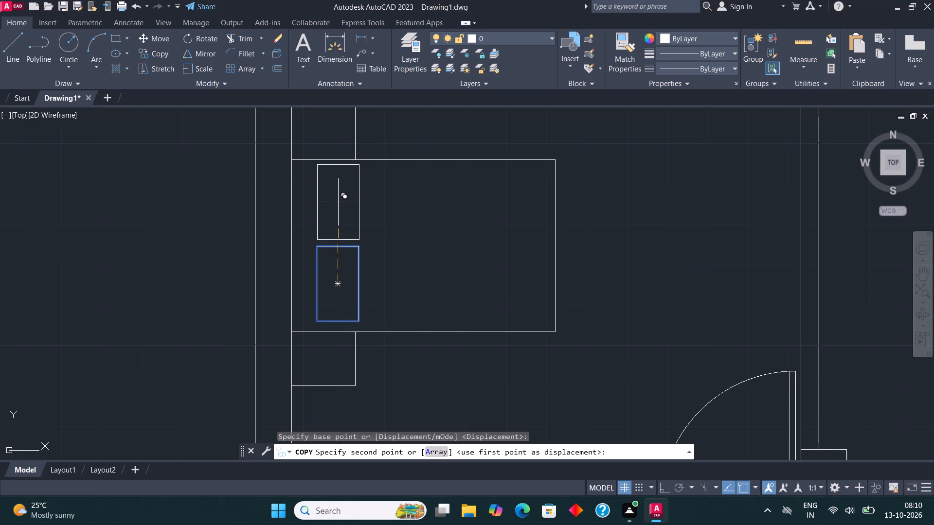
left_click(338, 208)
key("Escape")
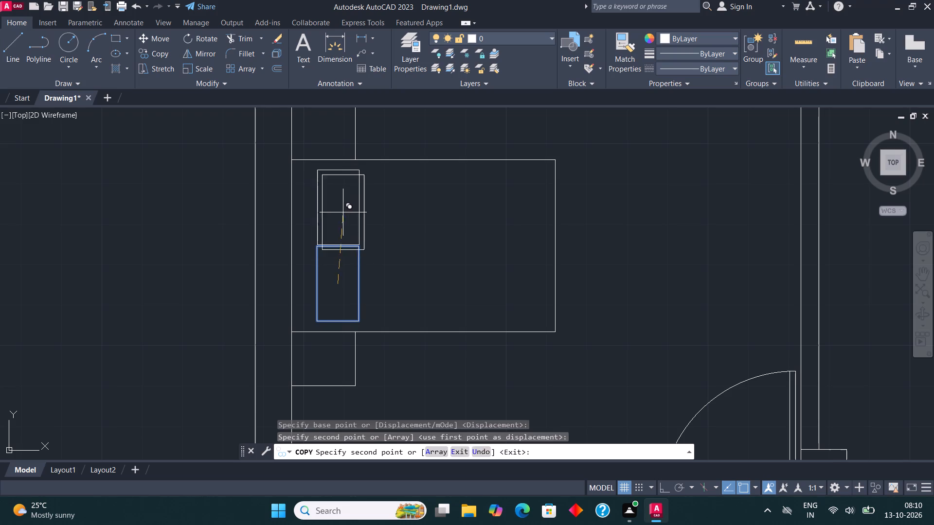
Draw the blanket edge across the bed east of the pillows, with a folded triangular corner at the bed's north edge.
scroll(357, 249, "down", 1)
left_click(23, 42)
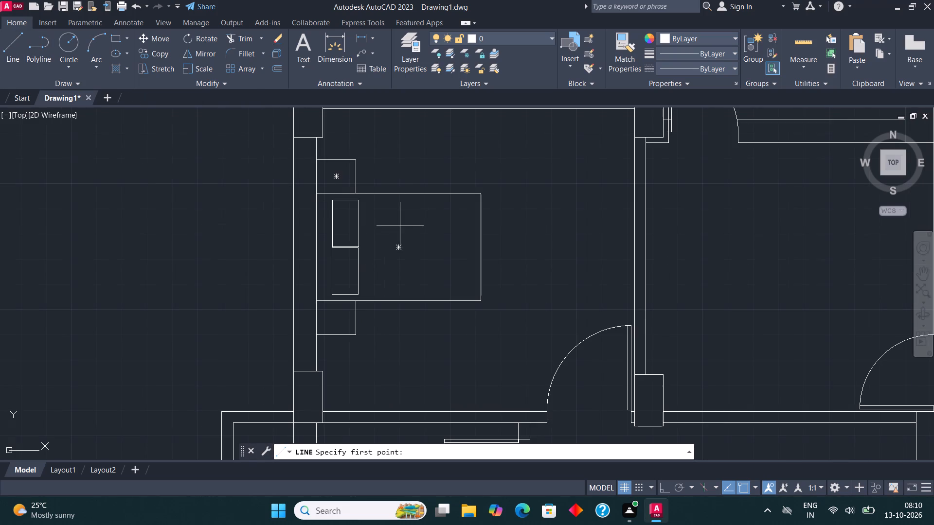
scroll(399, 226, "up", 1)
left_click(365, 341)
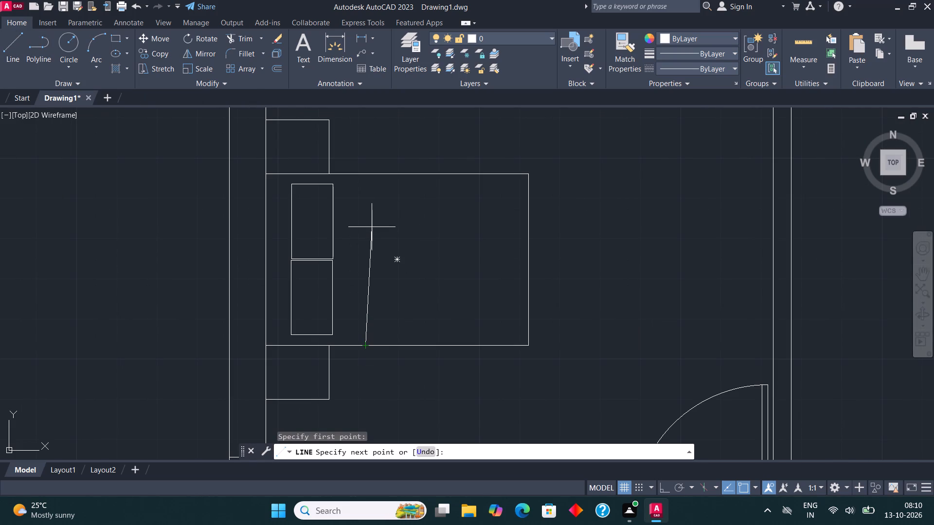
key("F8")
left_click(369, 209)
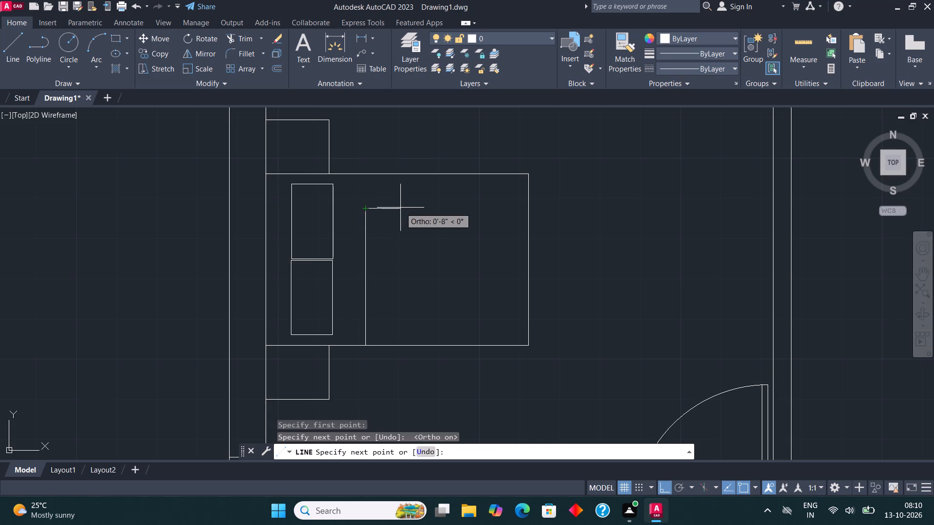
left_click(403, 208)
left_click(405, 176)
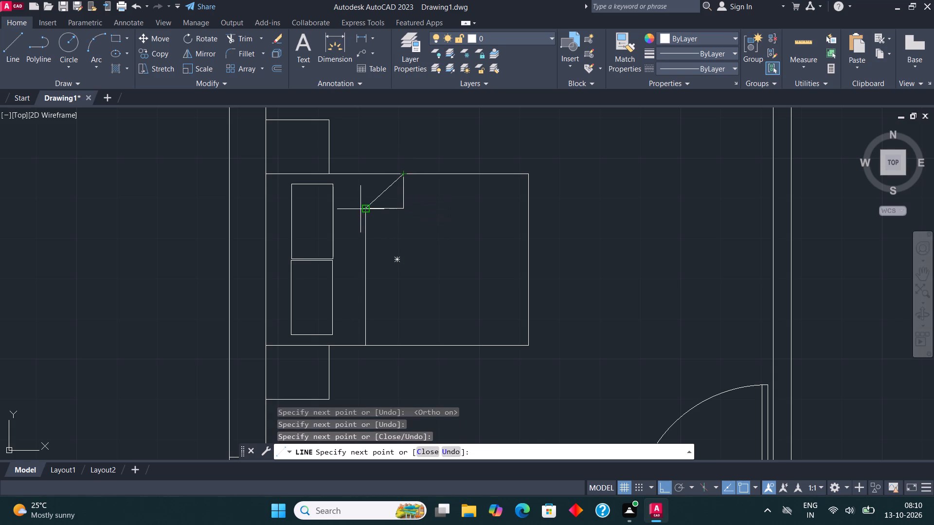
left_click(360, 209)
key("Escape")
Draw a thin rectangular unit against the bedroom's east wall, opposite the bed.
scroll(352, 282, "down", 2)
middle_click_drag(423, 252, 444, 250)
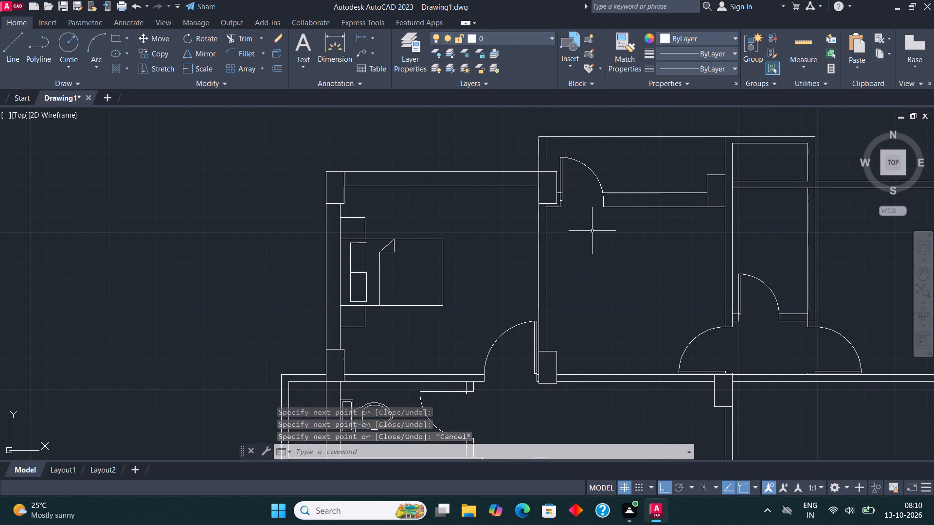
middle_click_drag(648, 224, 623, 212)
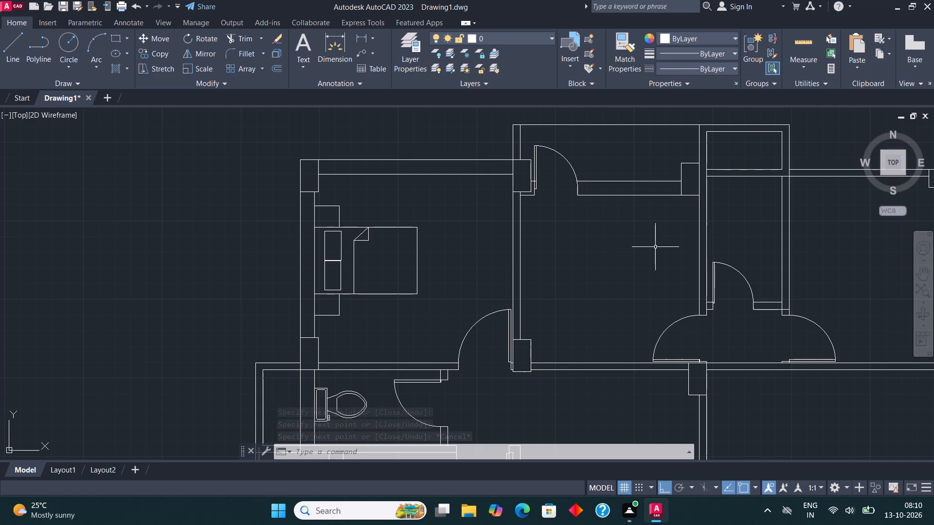
middle_click_drag(644, 245, 501, 277)
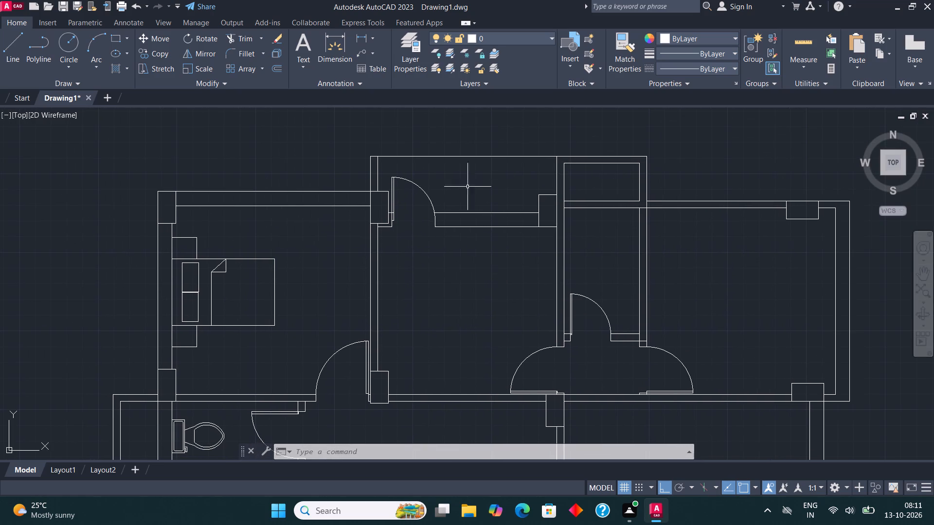
left_click(116, 39)
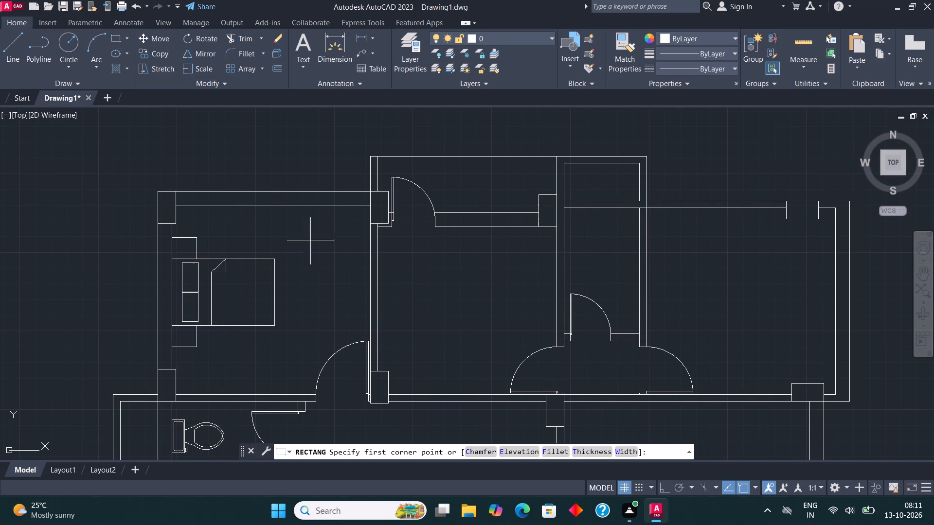
scroll(353, 259, "up", 1)
left_click(377, 245)
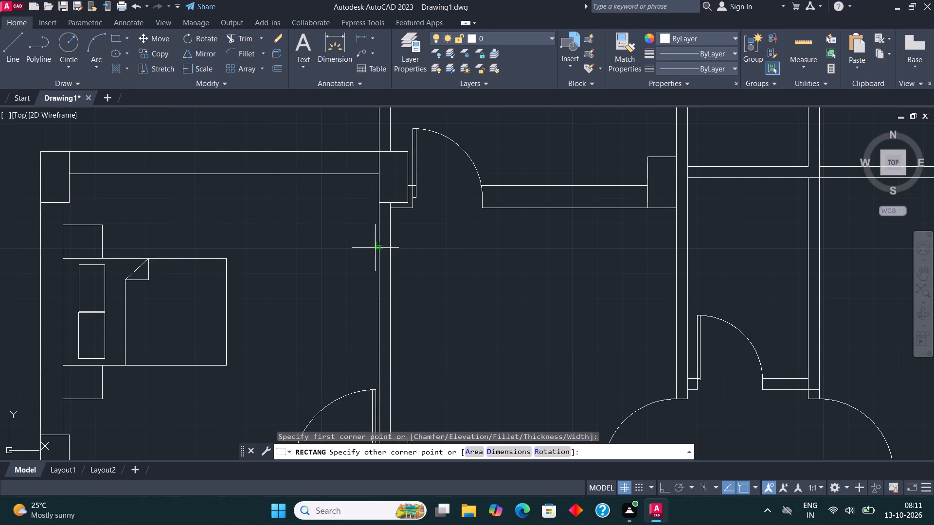
left_click(368, 362)
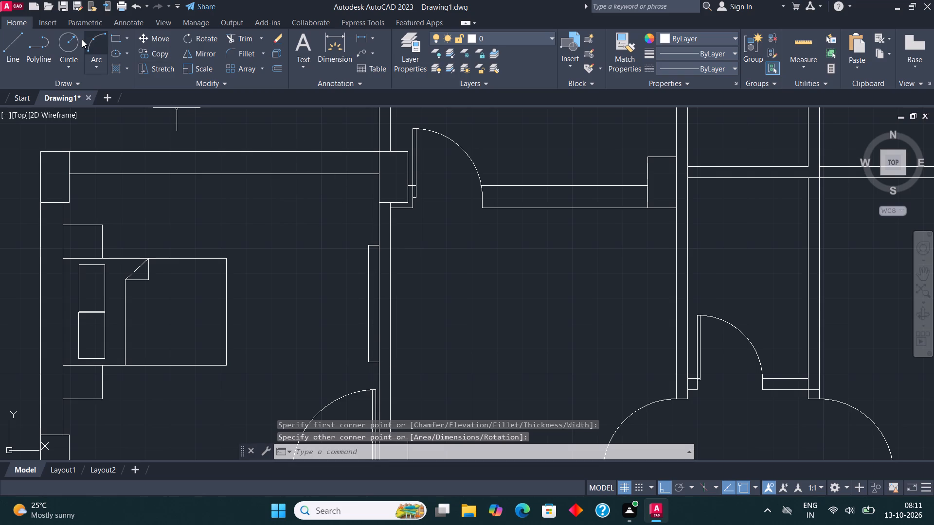
Draw a counter outline in the room east of the bedroom, running 2' north from the south wall and turning west.
left_click(18, 40)
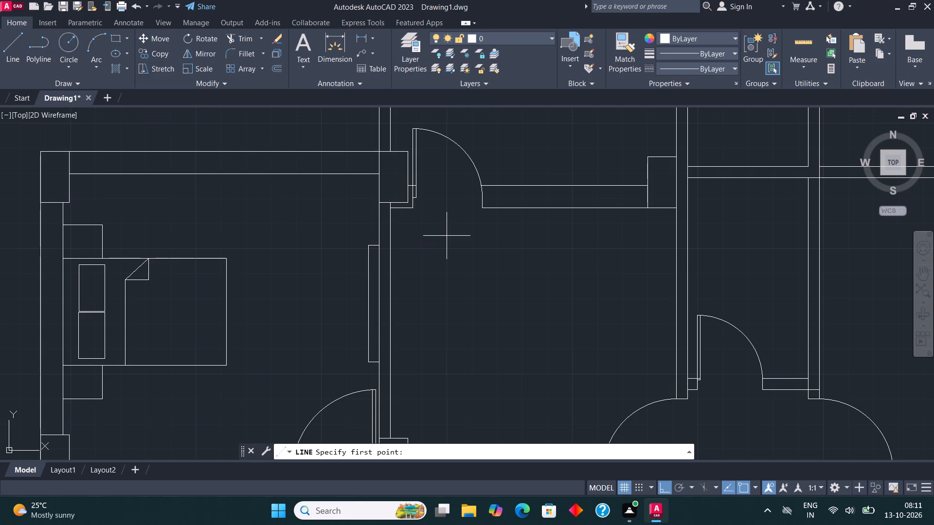
middle_click_drag(457, 244, 481, 238)
scroll(514, 269, "down", 2)
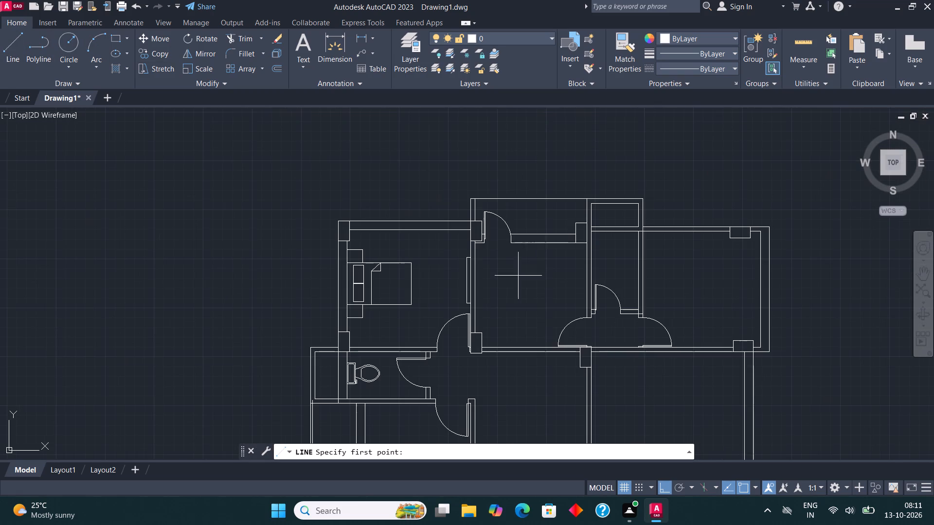
scroll(550, 341, "up", 3)
left_click(528, 364)
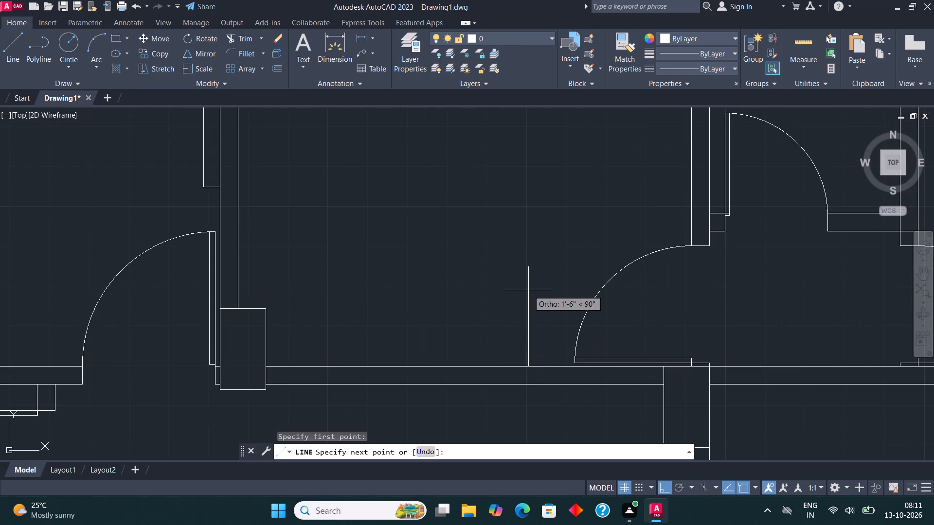
type("2'")
key("Return")
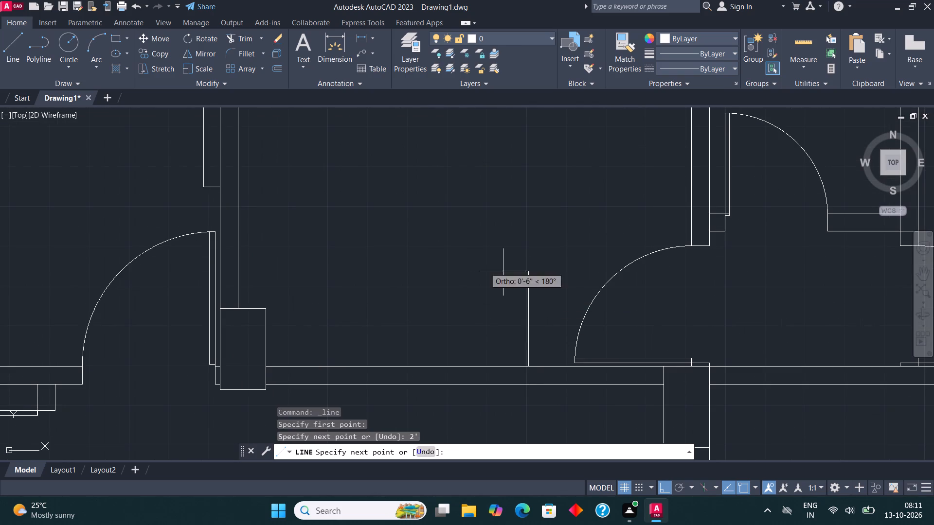
left_click(342, 264)
middle_click_drag(351, 253, 375, 368)
scroll(375, 368, "down", 1)
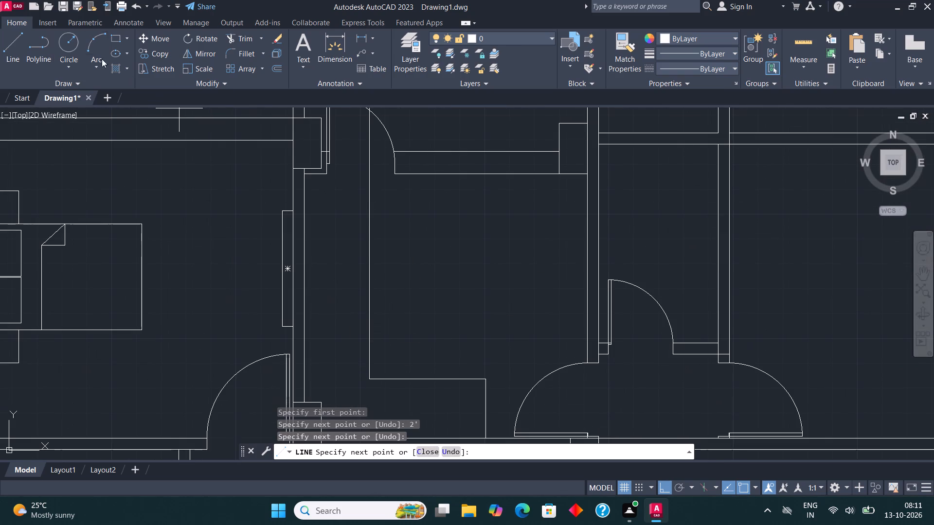
Draw the west counter outline in the same room, running 2' east from the west wall and turning south.
left_click(5, 45)
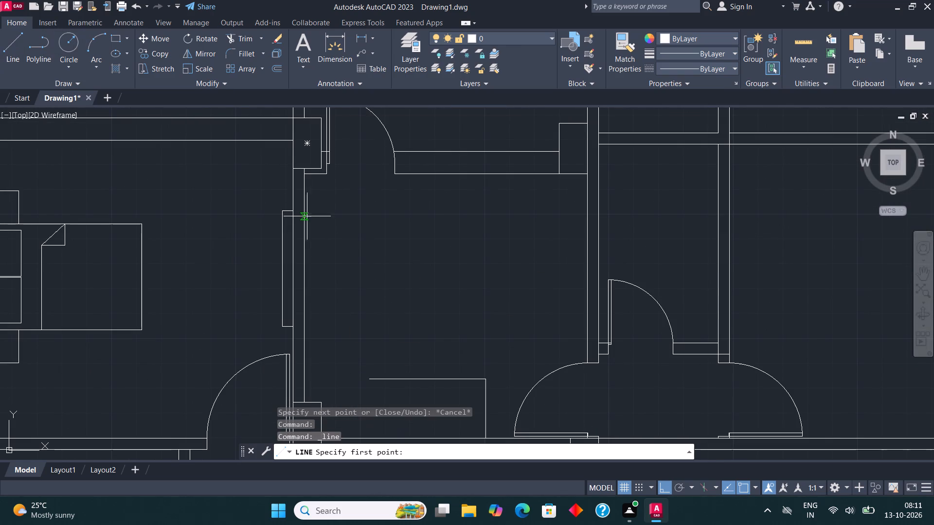
left_click(305, 215)
type("2'")
key("Return")
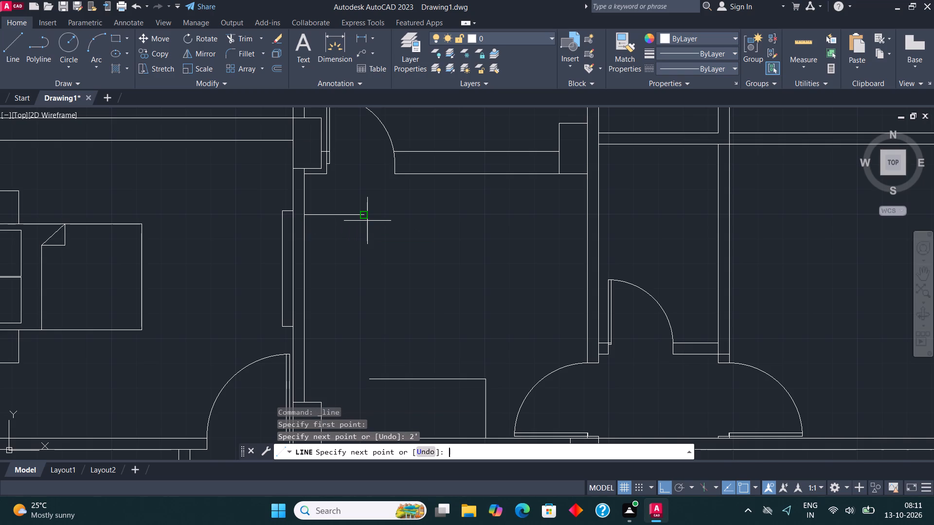
left_click(359, 349)
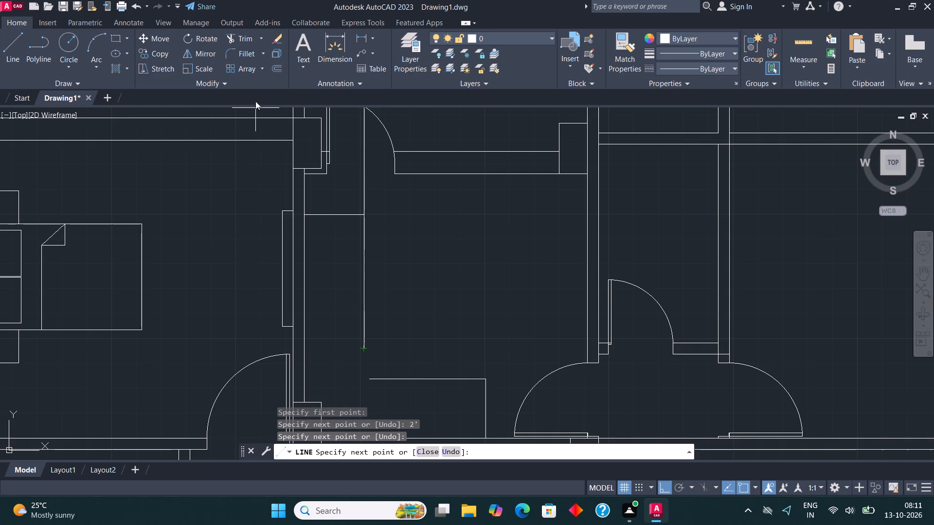
Fillet the west counter's vertical front edge with the south counter's front edge to close the L-shaped counter's inner corner.
left_click(250, 54)
left_click(364, 299)
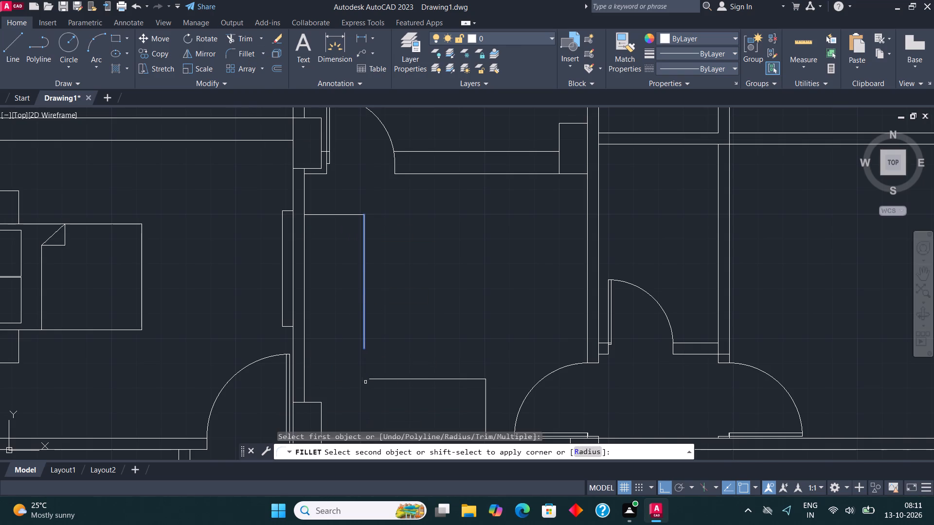
left_click(379, 381)
Draw a rectangular sink unit in the south counter and divide it in half with a vertical line between its long sides' midpoints.
scroll(403, 314, "down", 1)
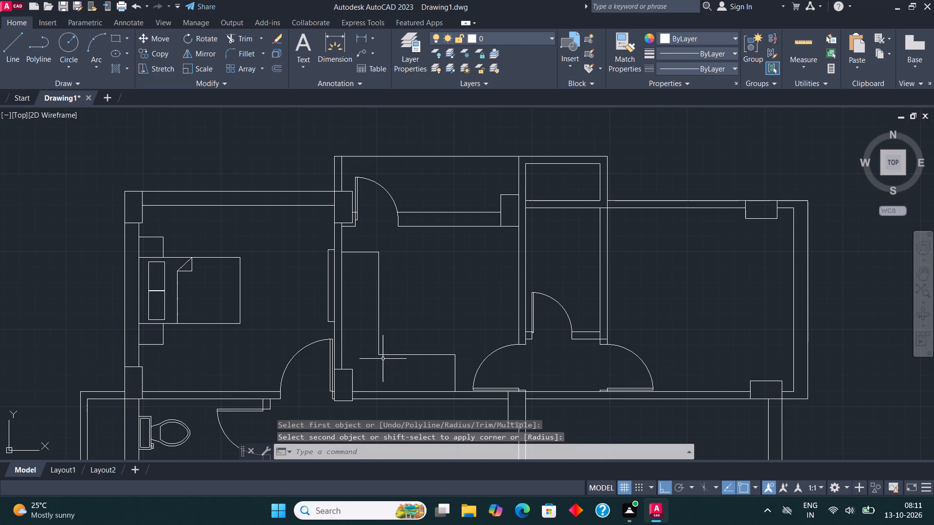
middle_click_drag(384, 361, 425, 325)
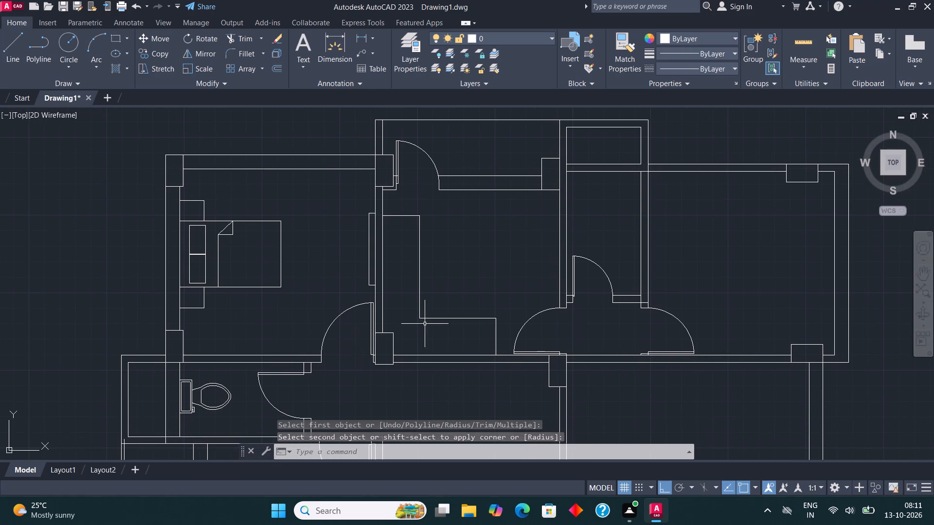
left_click(111, 38)
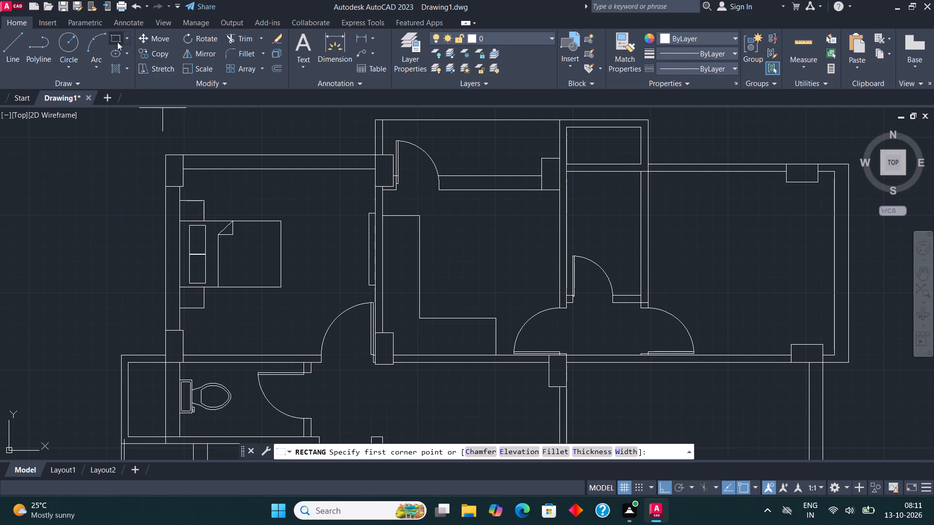
scroll(430, 325, "up", 2)
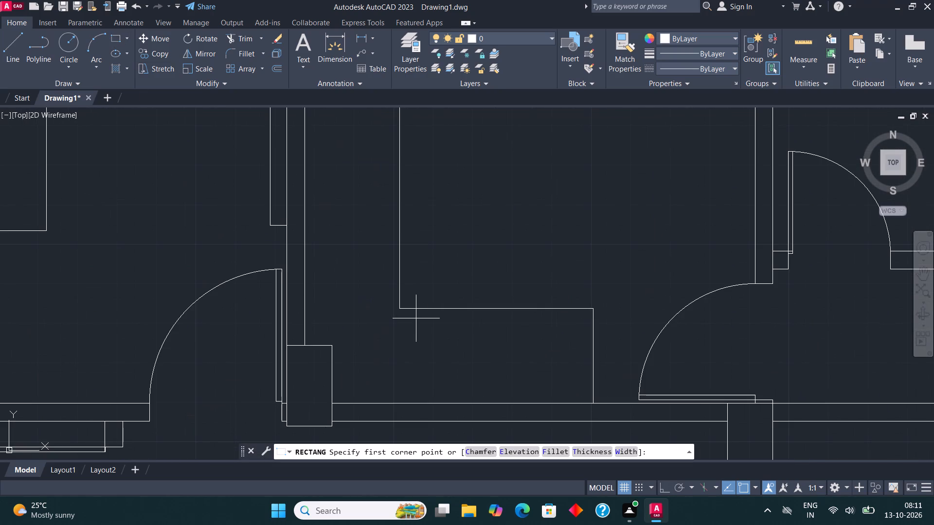
left_click(409, 318)
left_click(548, 394)
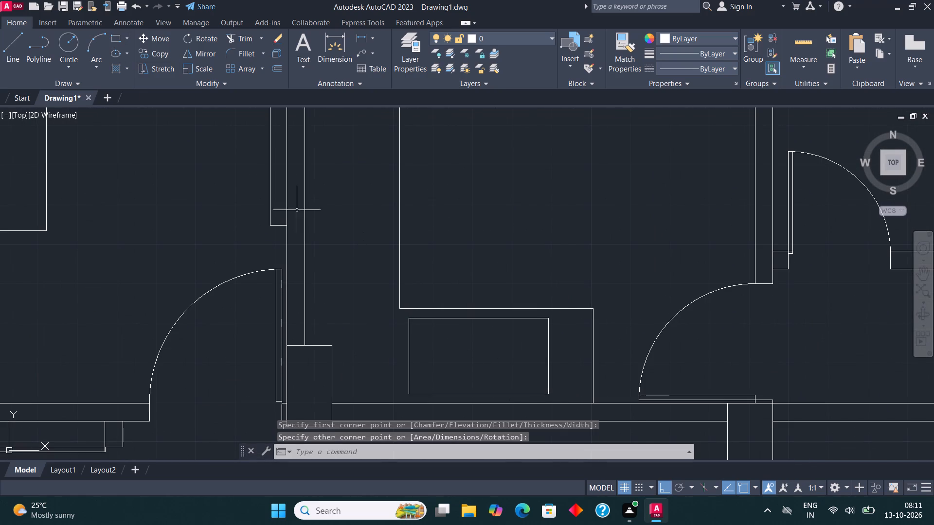
left_click(16, 45)
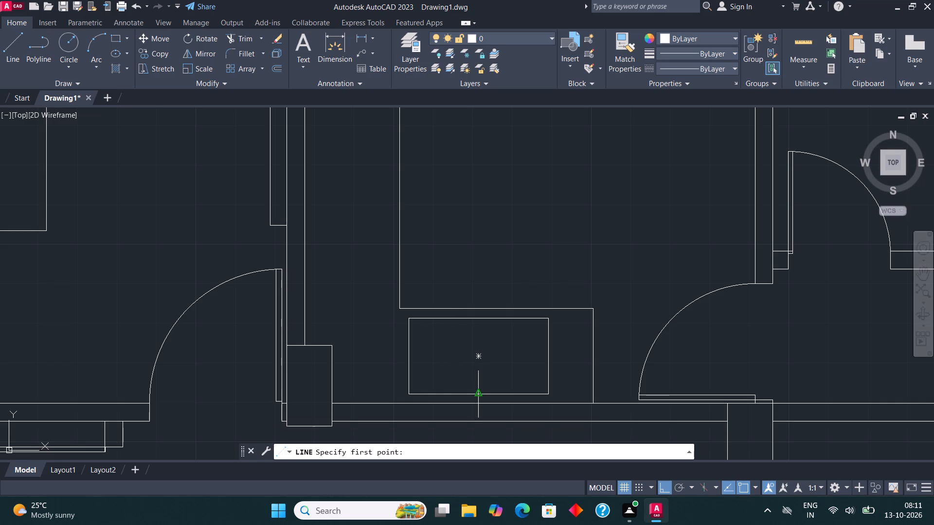
left_click(479, 396)
left_click(476, 322)
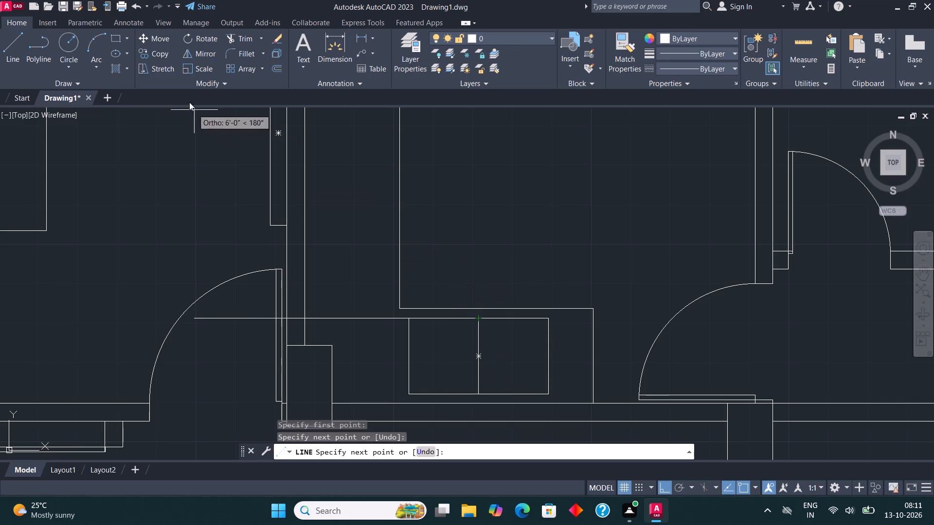
Draw a drain circle of about 1" radius in the centre of the sink unit's west half.
left_click(76, 38)
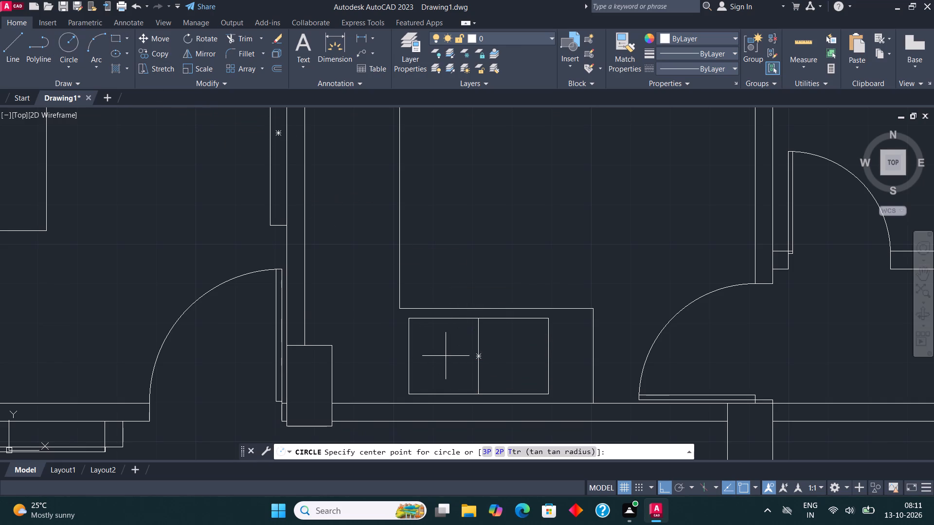
left_click(446, 356)
left_click(451, 360)
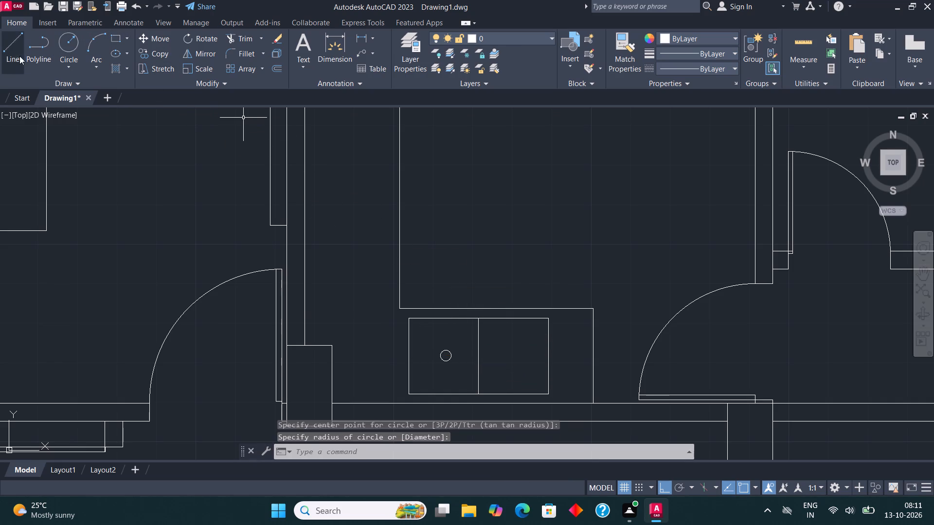
Draw a horizontal drainboard line near the north edge of the sink unit's east half.
left_click(13, 42)
scroll(503, 333, "up", 2)
left_click(456, 313)
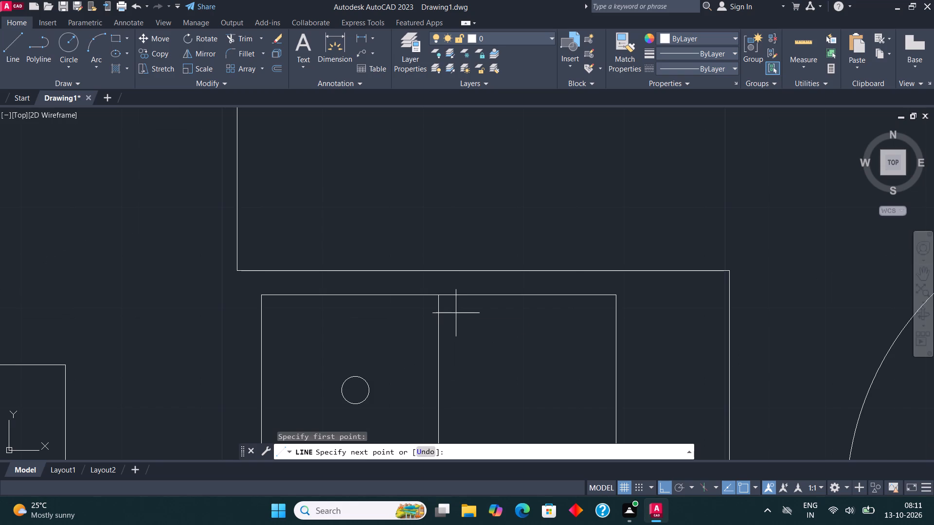
left_click(590, 316)
key("Escape")
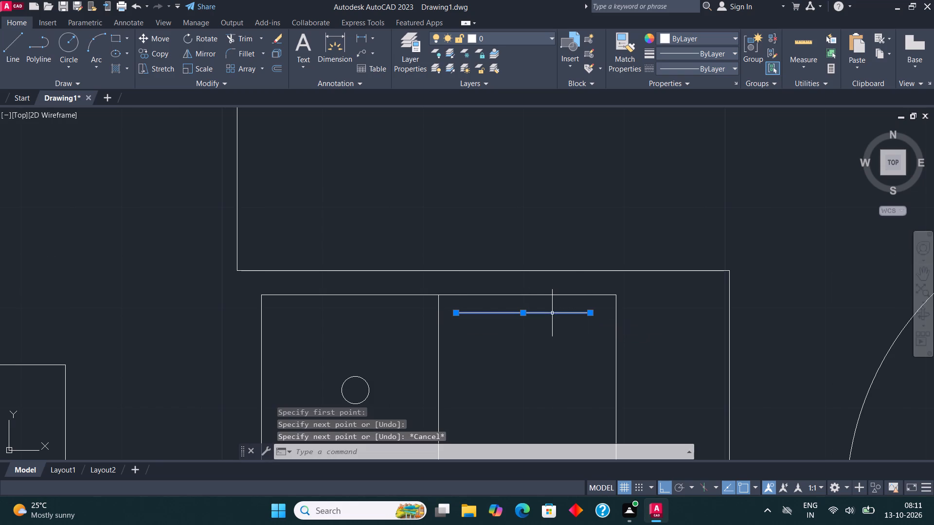
Copy the drainboard line southward seven times at roughly even spacing to fill the sink unit's east half.
left_click(552, 313)
left_click(150, 52)
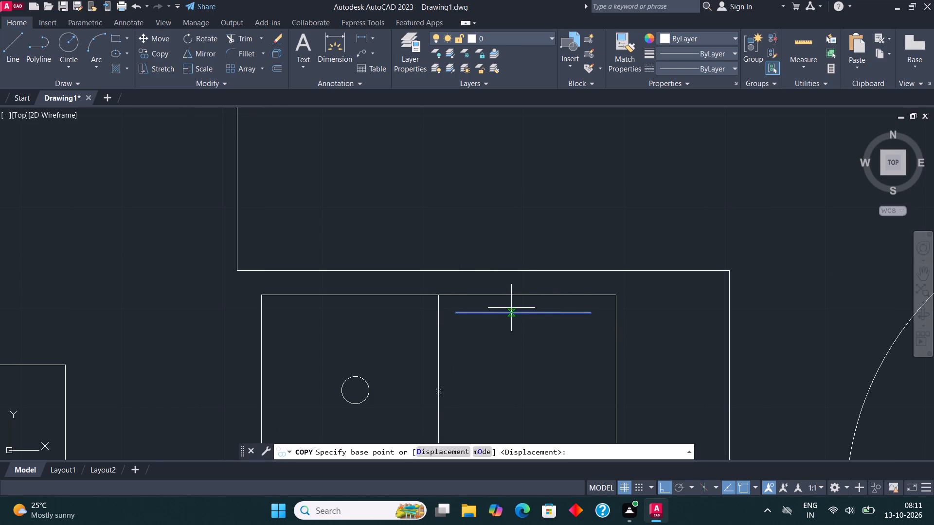
left_click(521, 314)
left_click(524, 337)
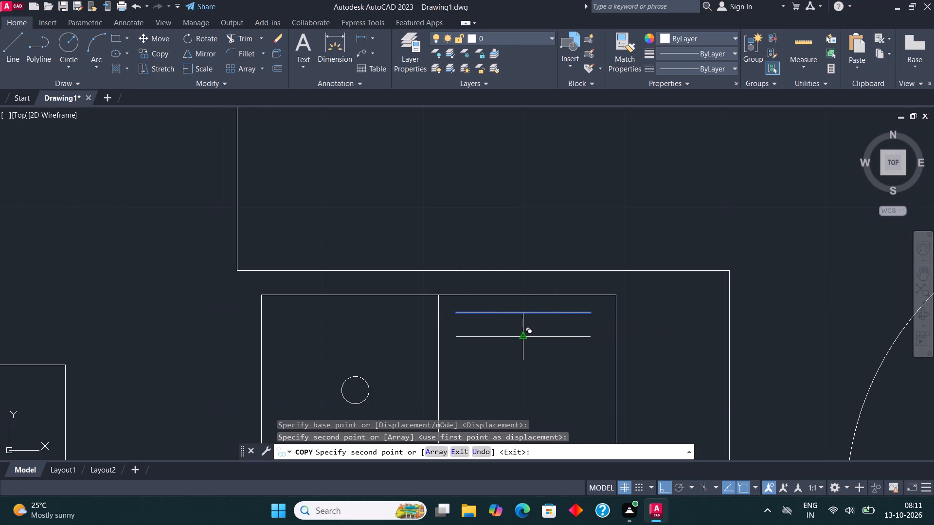
left_click(525, 359)
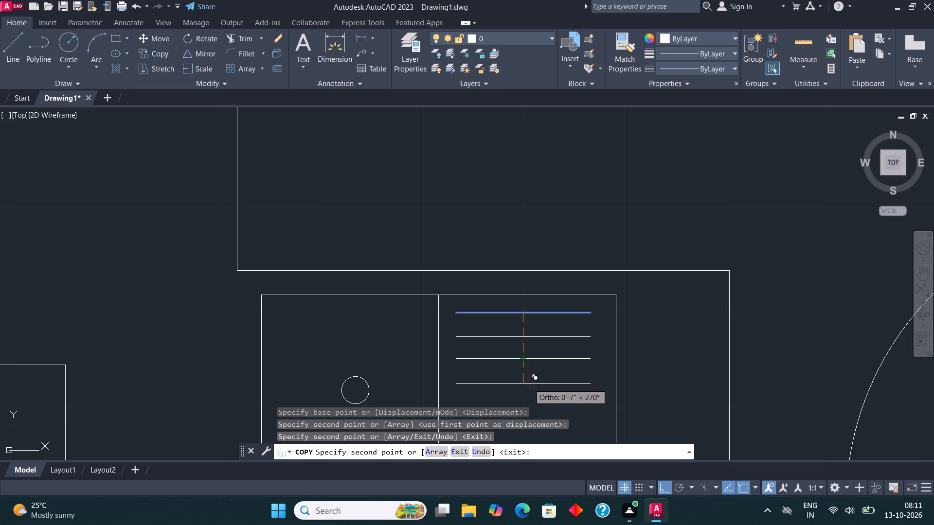
left_click(529, 384)
scroll(528, 355, "down", 3)
scroll(526, 371, "up", 3)
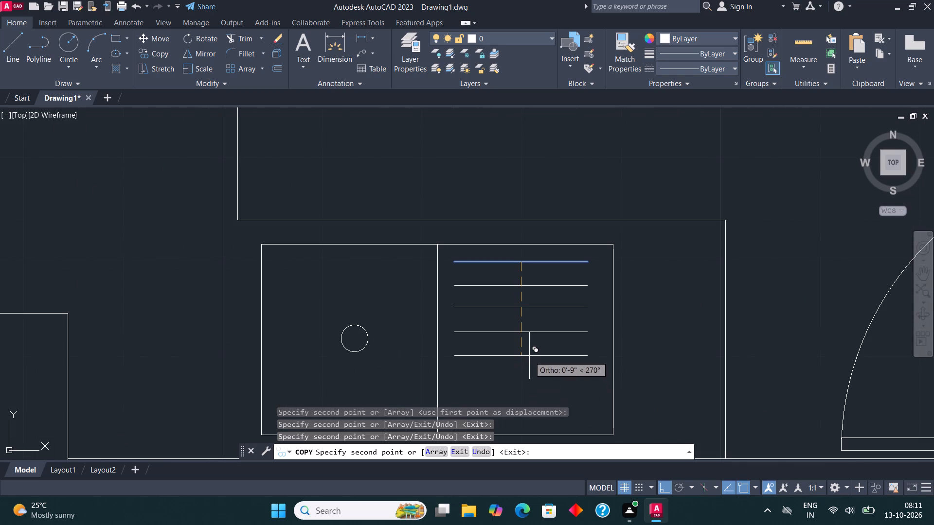
left_click(530, 354)
left_click(532, 377)
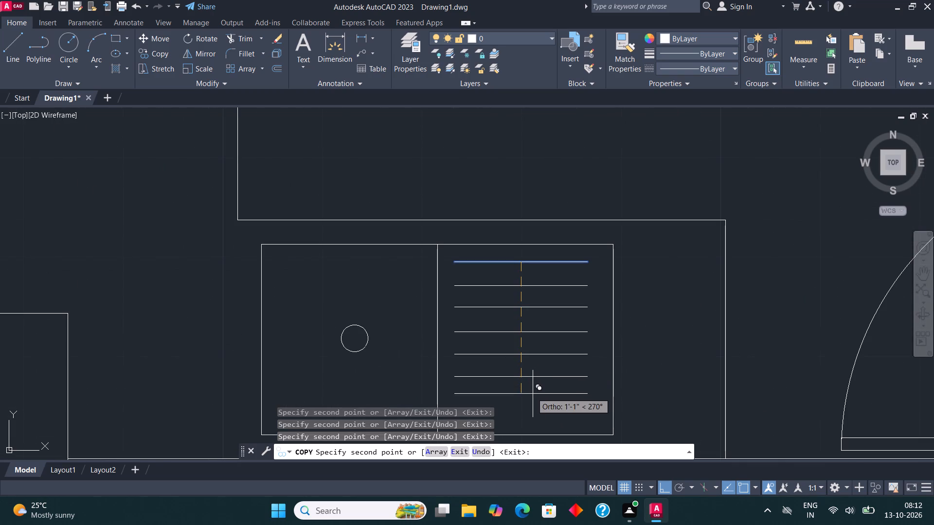
left_click(533, 398)
left_click(530, 421)
key("Escape")
Draw a rectangular stove outline inside the west counter, between the wall and the counter's front edge.
scroll(530, 412, "down", 2)
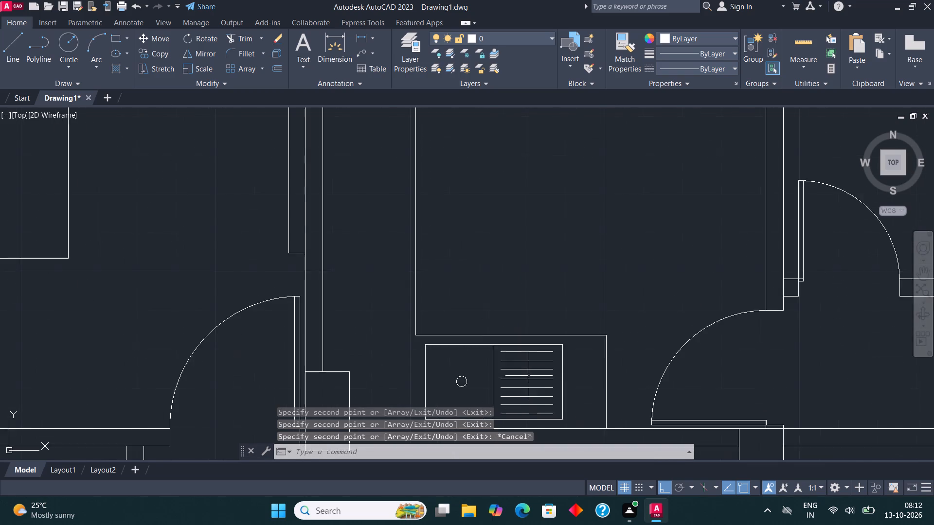
scroll(529, 368, "down", 1)
left_click(121, 41)
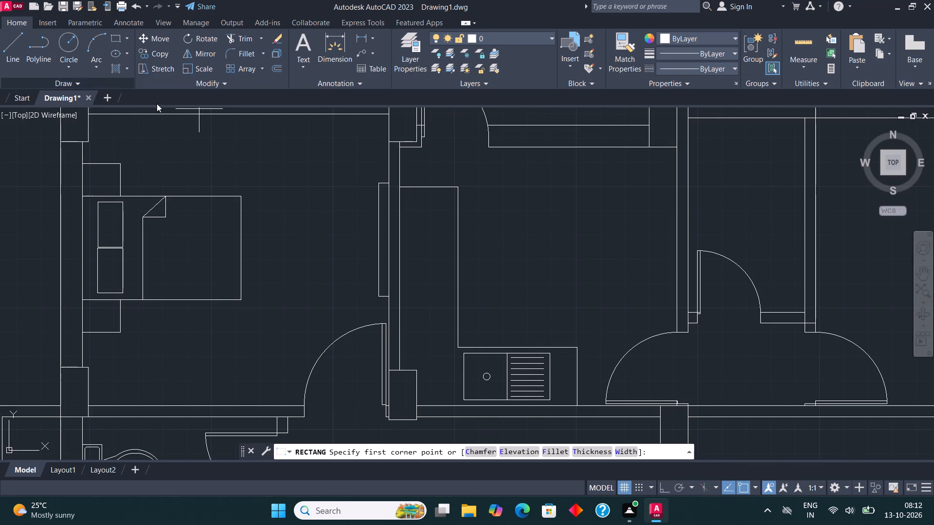
scroll(399, 245, "up", 2)
left_click(406, 200)
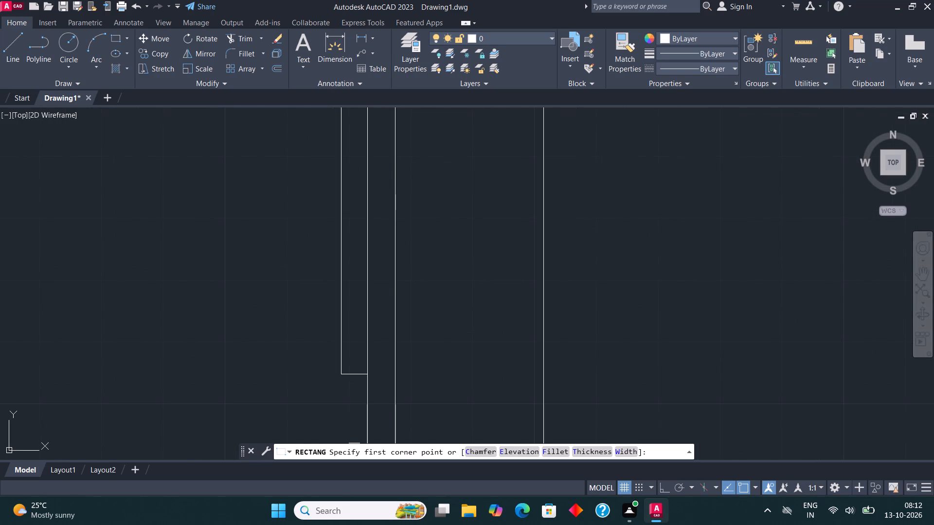
scroll(435, 255, "down", 2)
left_click(471, 315)
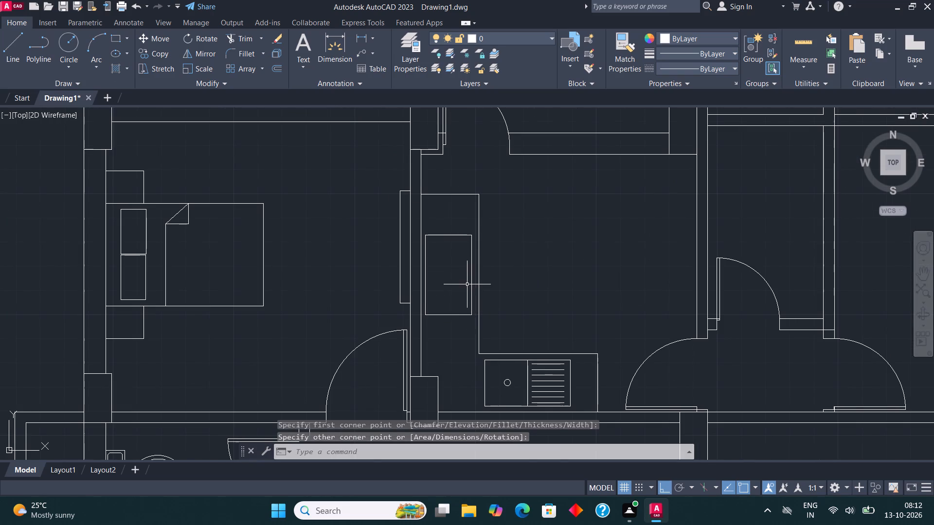
Draw a burner circle in the southwest corner of the stove rectangle.
scroll(471, 254, "up", 2)
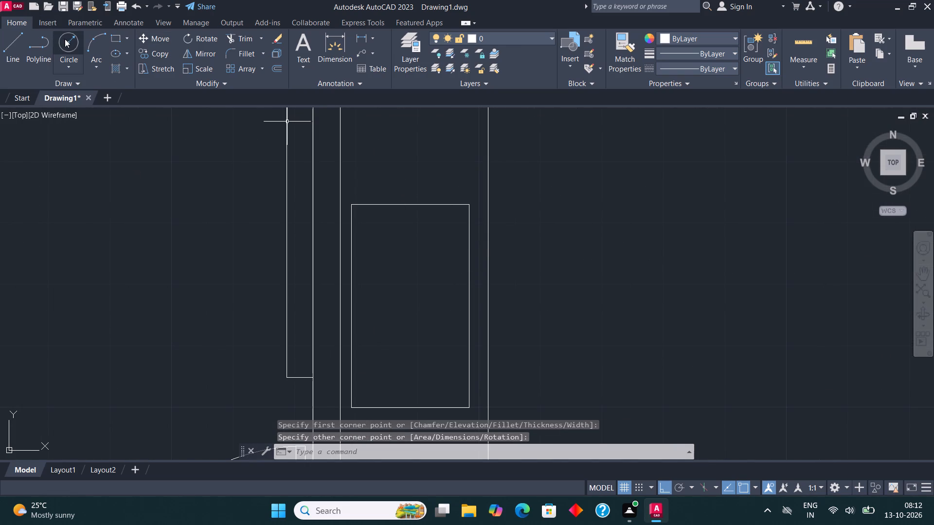
left_click(65, 39)
left_click(387, 376)
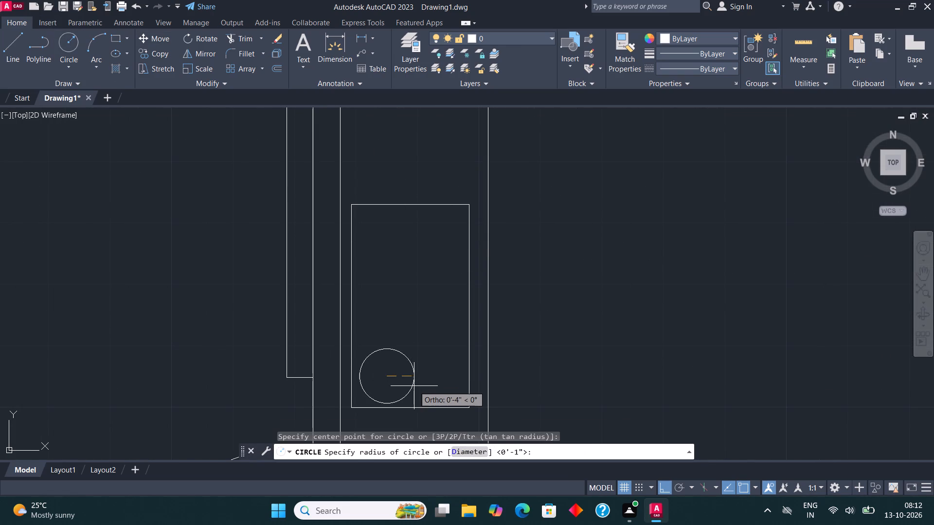
left_click(408, 381)
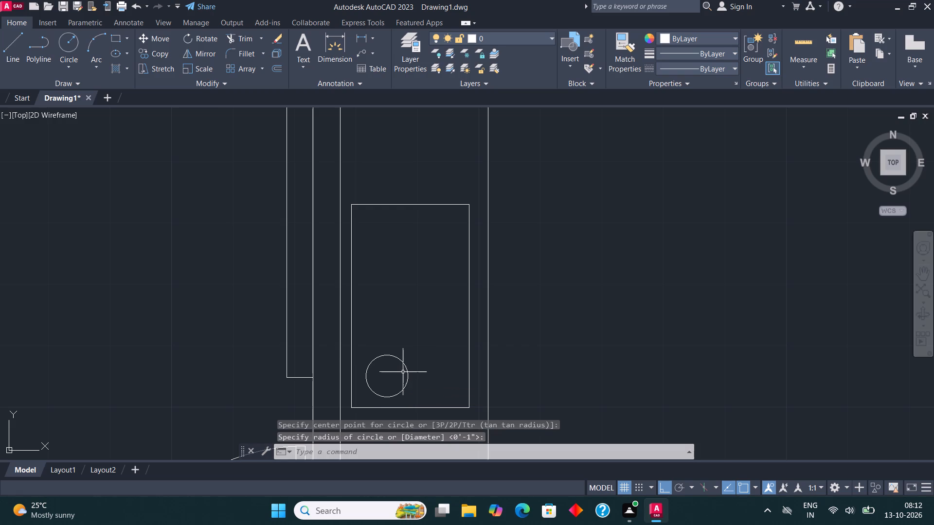
Draw short tick lines, about 1" long, outward from the burner circle's north, south, east and west quadrants.
scroll(401, 371, "up", 1)
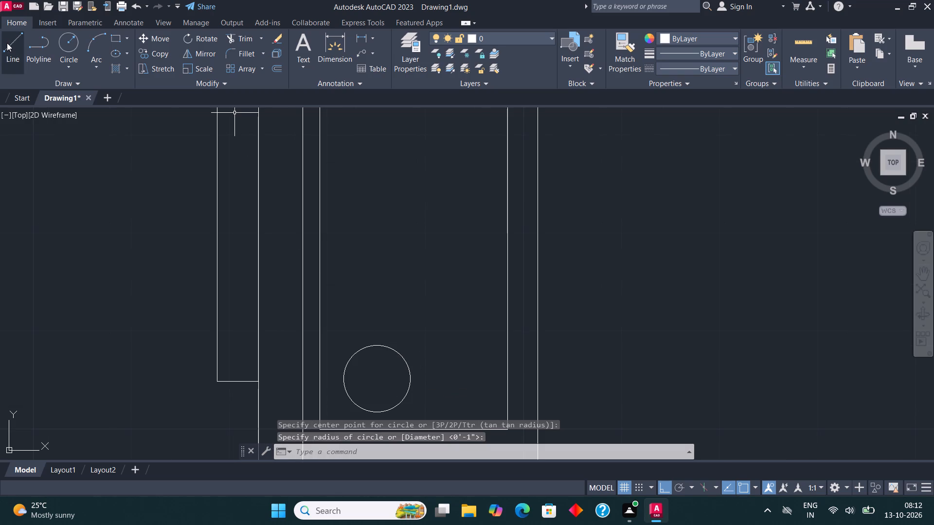
left_click(7, 43)
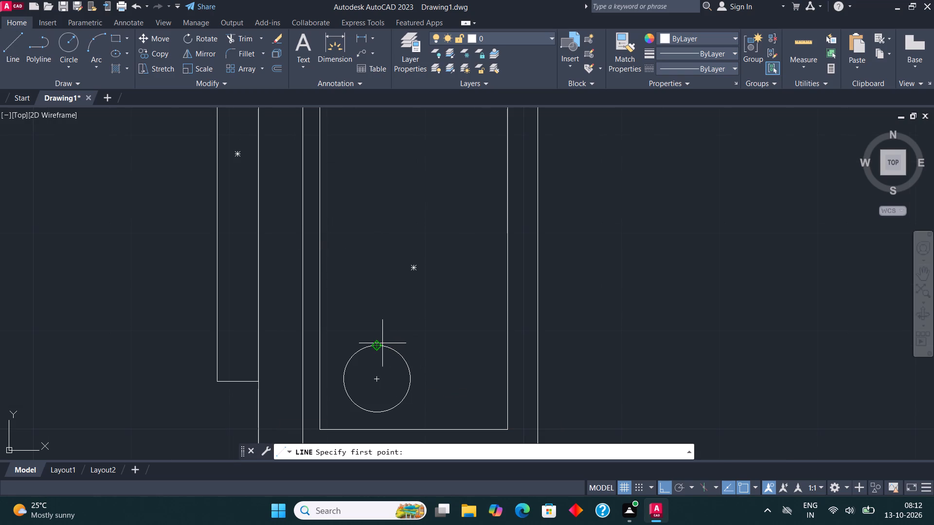
left_click(382, 343)
left_click(382, 335)
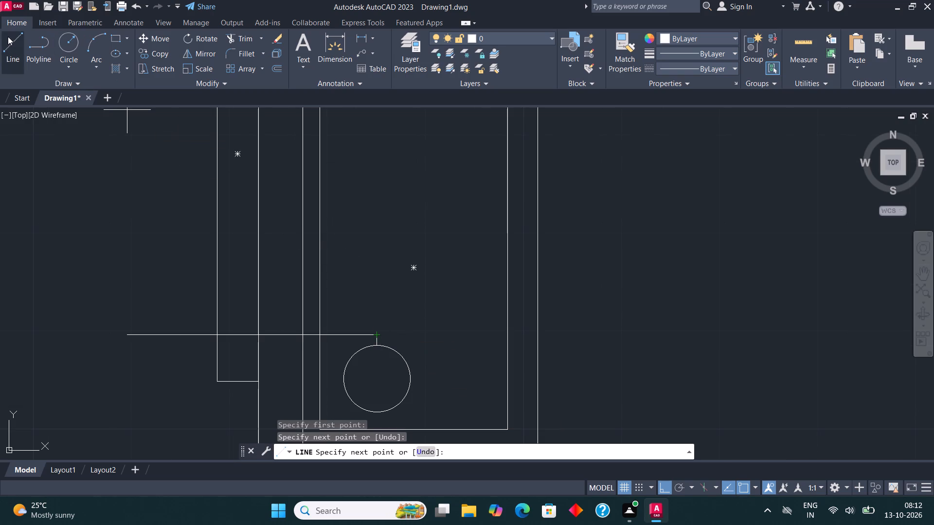
left_click(8, 36)
scroll(363, 283, "down", 1)
scroll(364, 375, "up", 3)
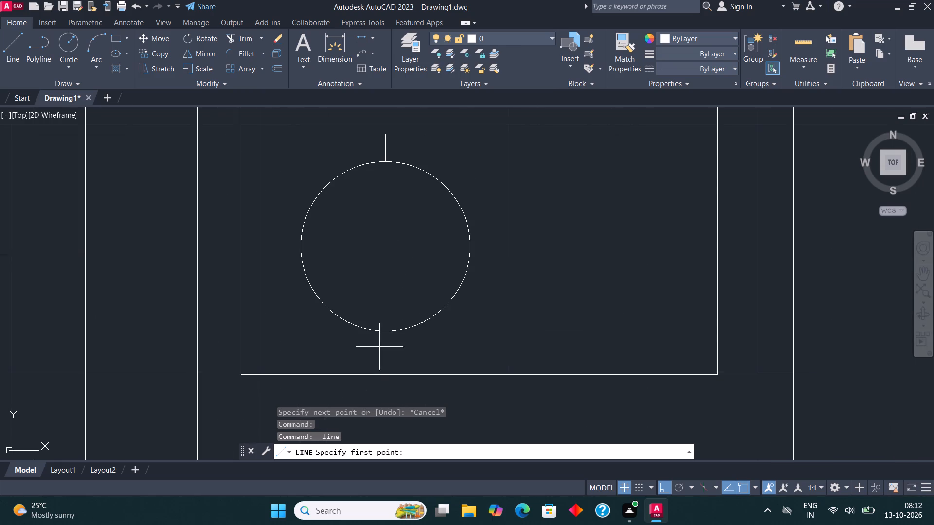
left_click(385, 333)
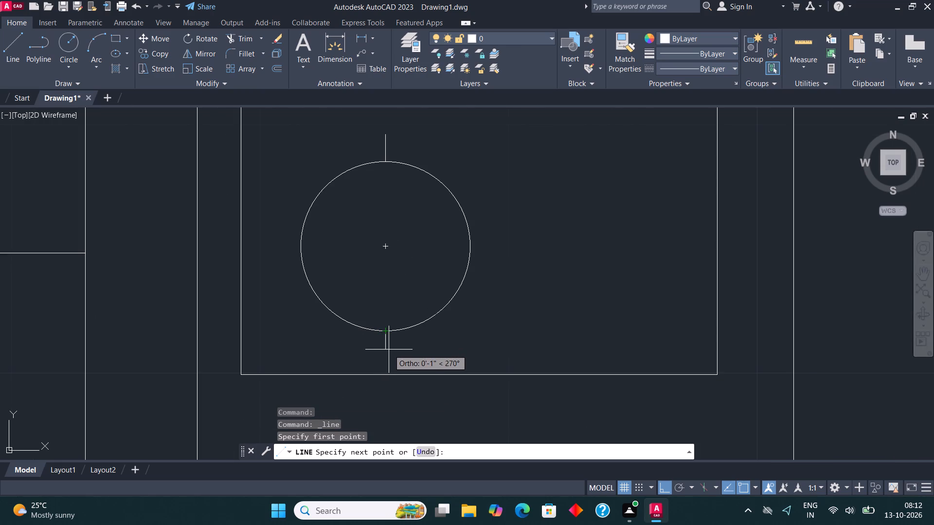
left_click(390, 353)
left_click(7, 36)
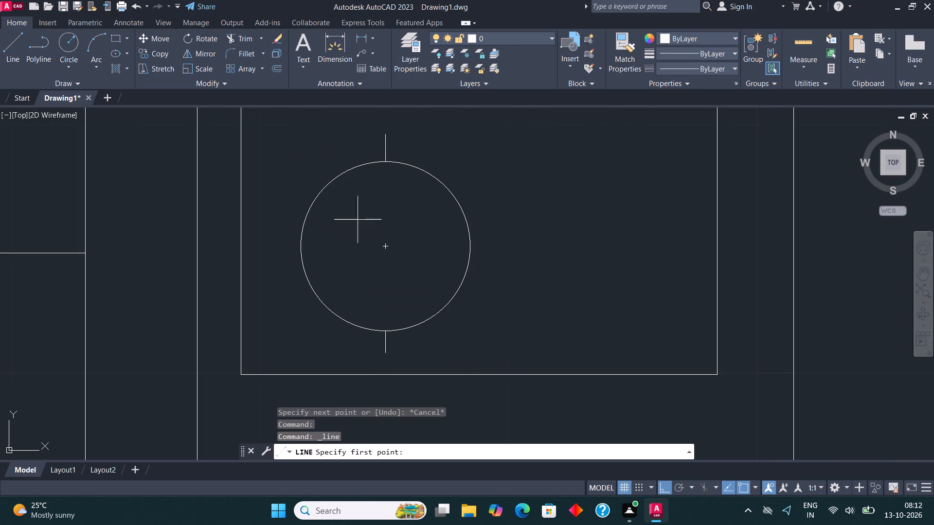
left_click(470, 242)
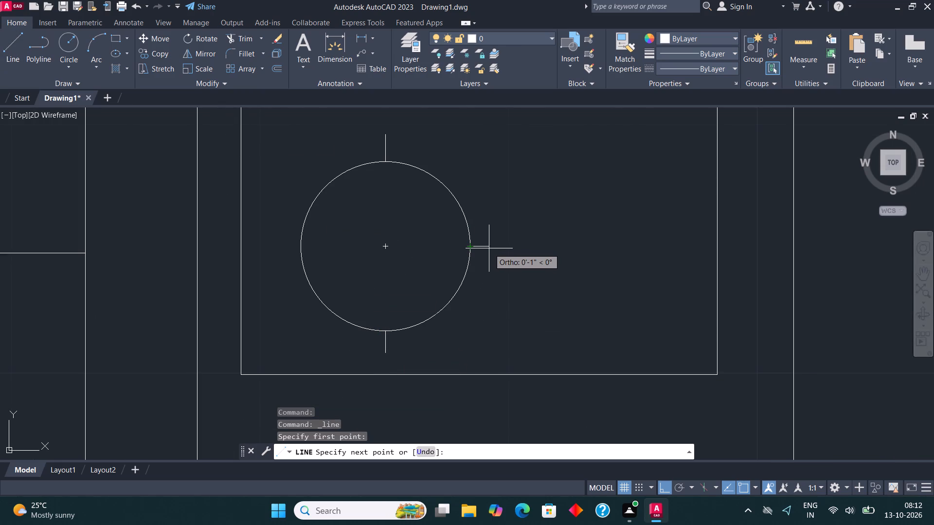
left_click(490, 249)
left_click(12, 42)
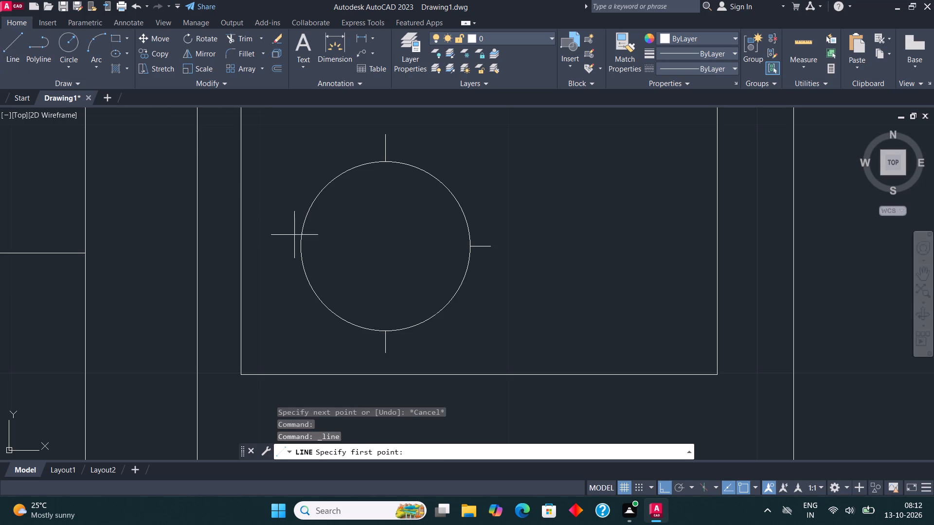
left_click(297, 245)
left_click(280, 236)
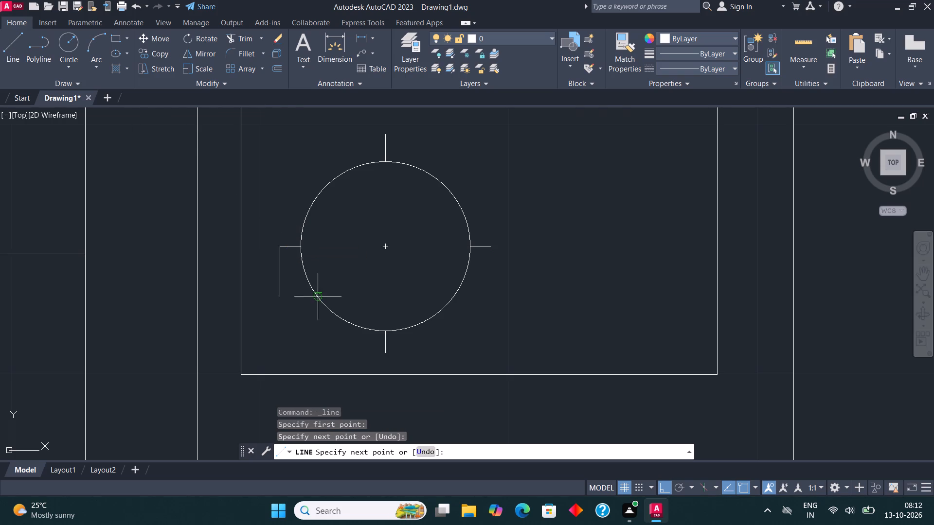
scroll(330, 312, "down", 2)
key("Escape")
Copy the burner with its ticks to the stove's other three corners, about 9" east and about 1'-10" north.
left_click_drag(397, 329, 394, 319)
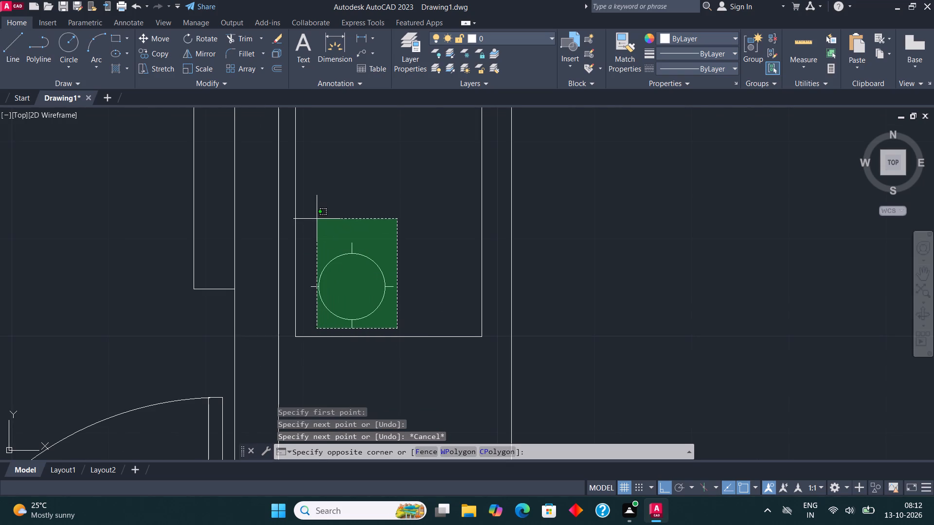
left_click(311, 212)
left_click(162, 54)
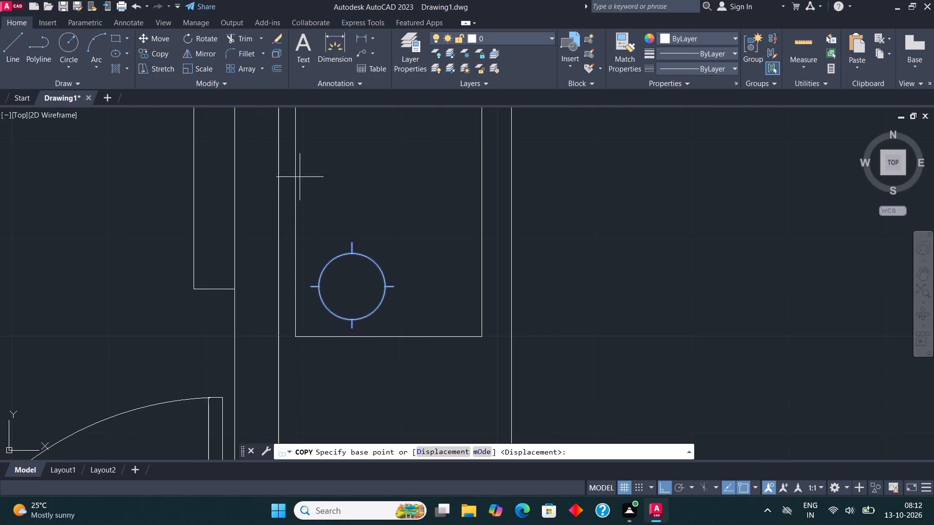
left_click(354, 283)
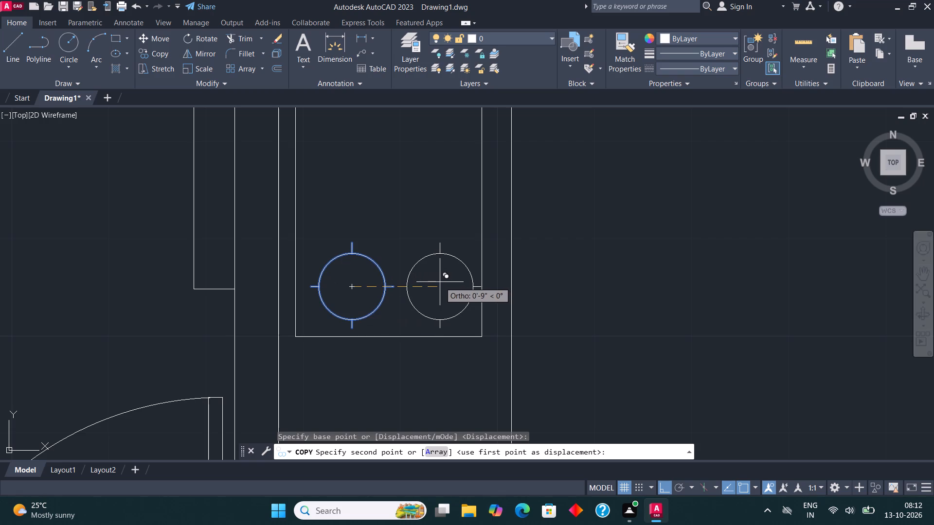
left_click(439, 281)
scroll(382, 253, "down", 2)
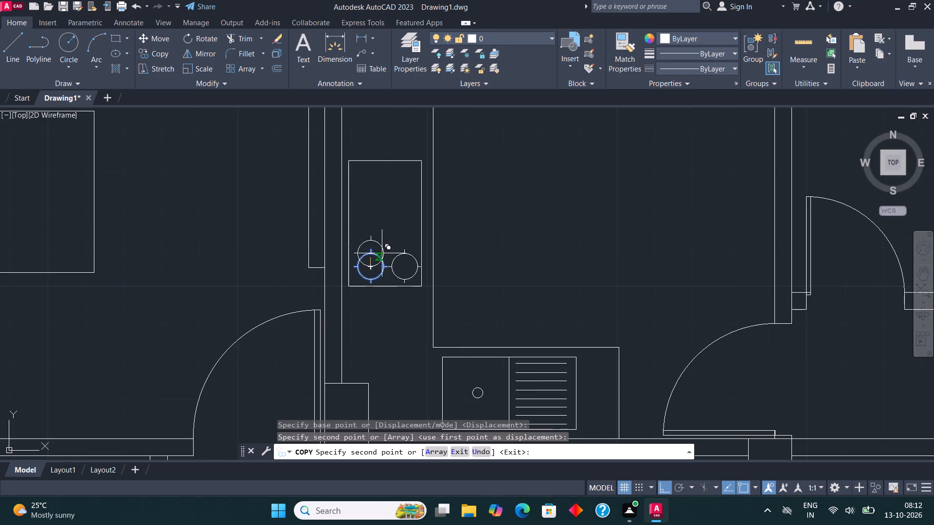
scroll(382, 200, "up", 1)
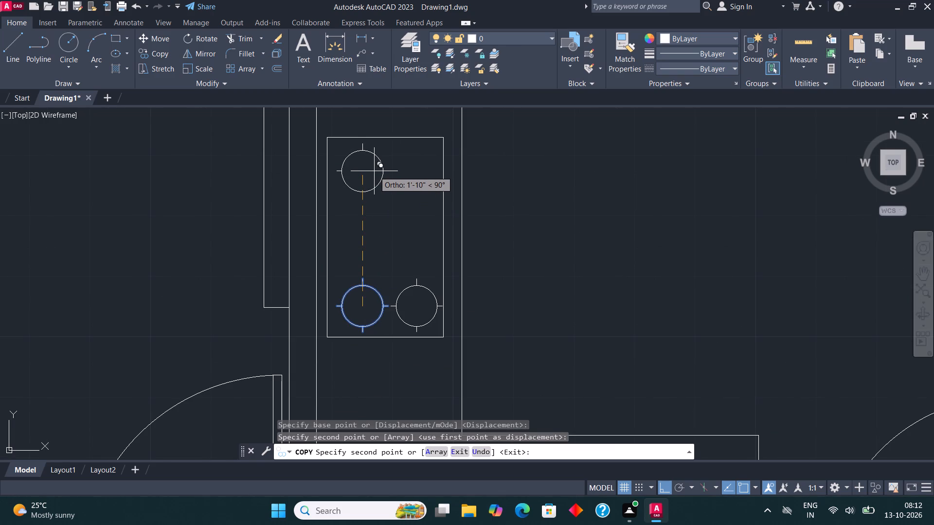
left_click(373, 175)
key("F8")
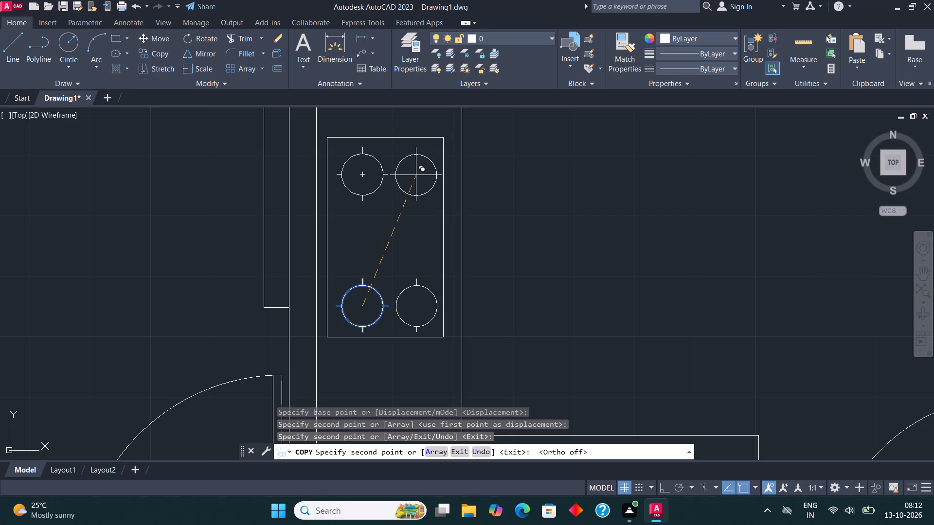
left_click(416, 175)
key("Escape")
Copy the south-facing toilet from the spare symbols into the toilet room east of the kitchen, with its tank against the north wall.
scroll(346, 270, "down", 2)
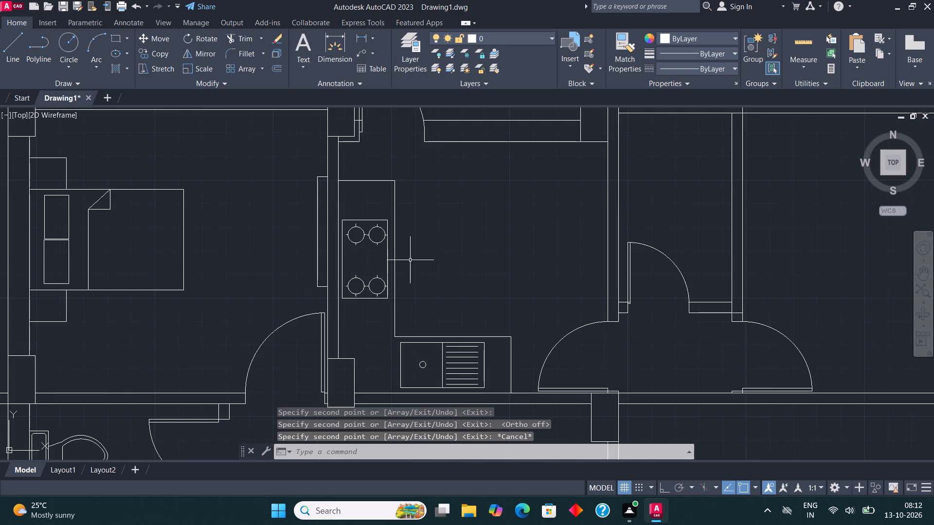
scroll(380, 262, "down", 2)
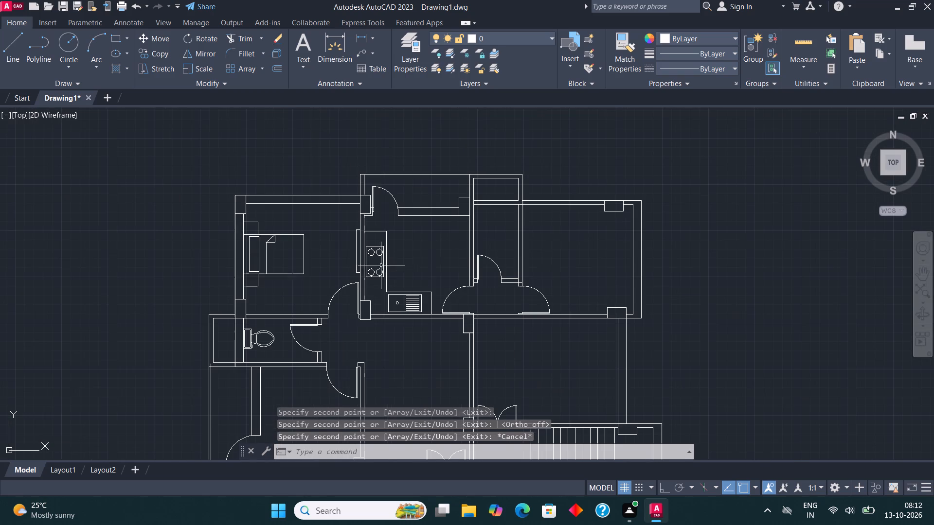
middle_click_drag(549, 227, 525, 232)
scroll(409, 268, "down", 1)
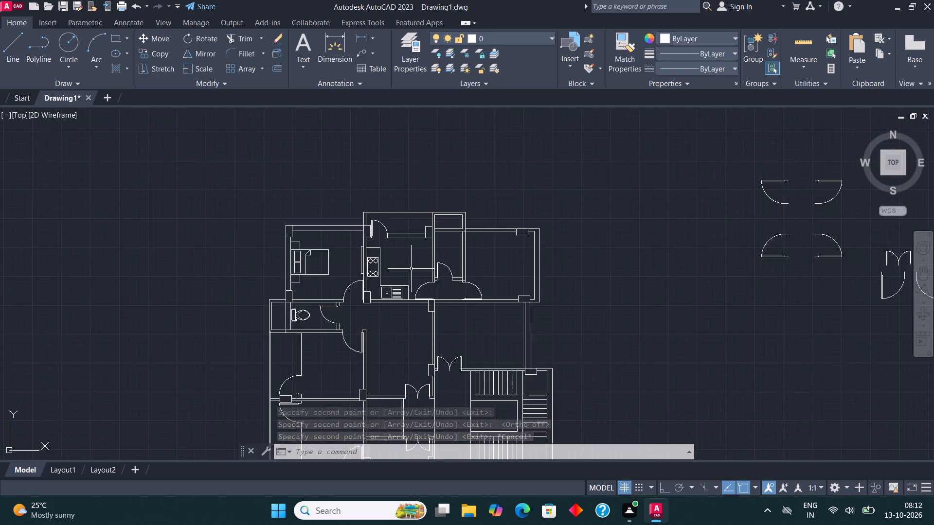
scroll(411, 269, "down", 1)
scroll(762, 322, "up", 3)
left_click(729, 297)
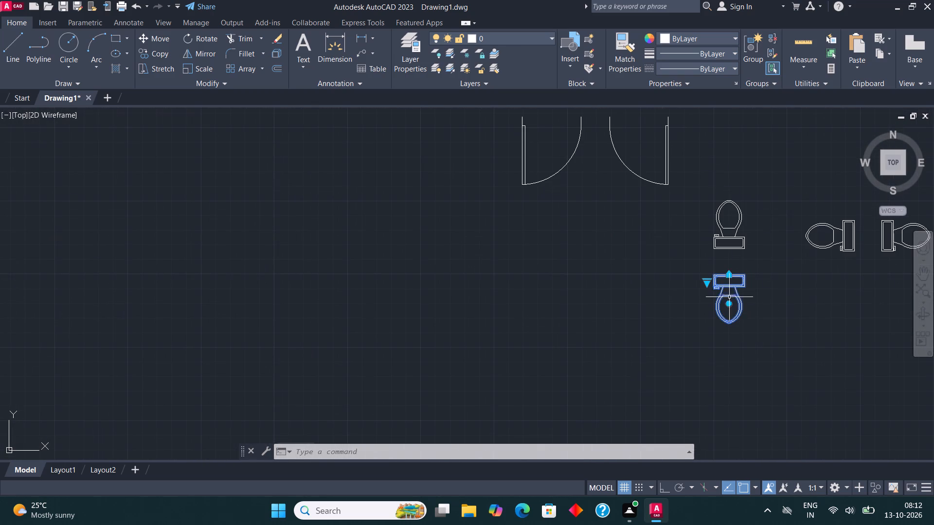
left_click(161, 48)
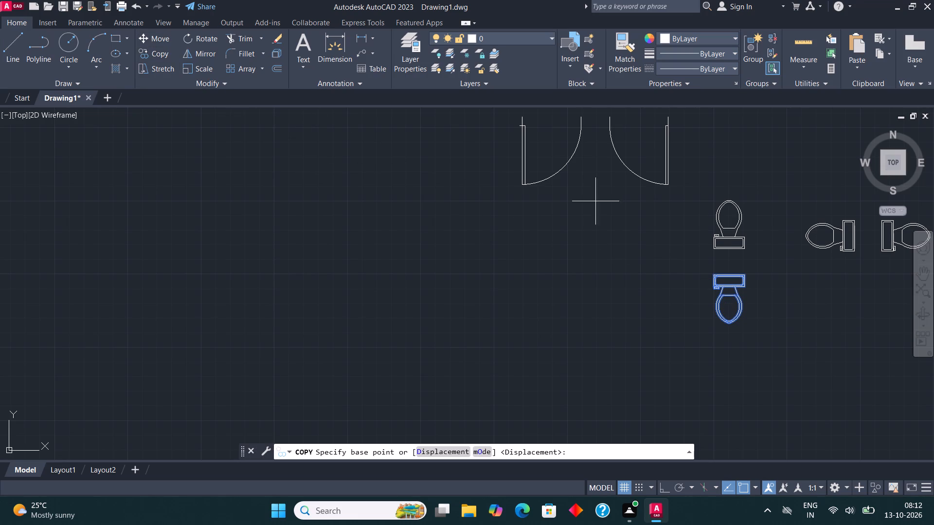
left_click(730, 274)
scroll(779, 312, "down", 2)
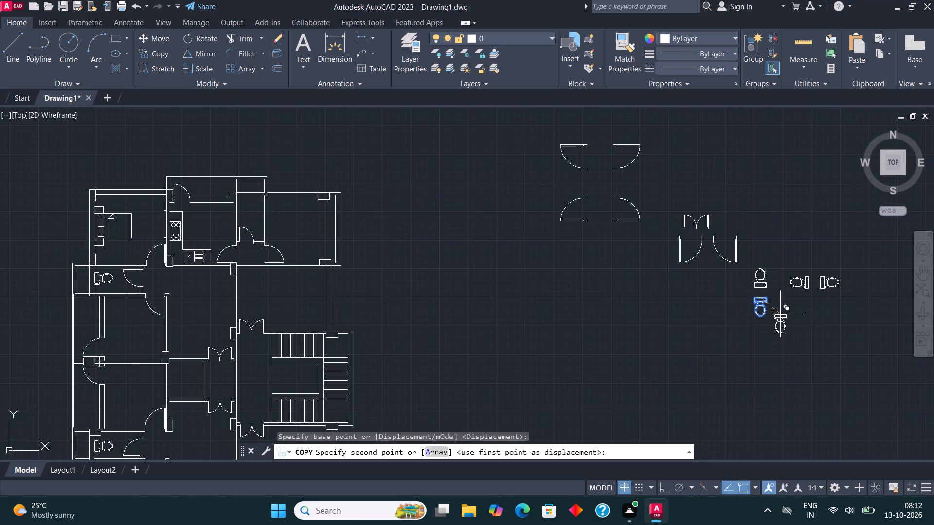
middle_click_drag(260, 175, 415, 228)
scroll(398, 246, "up", 3)
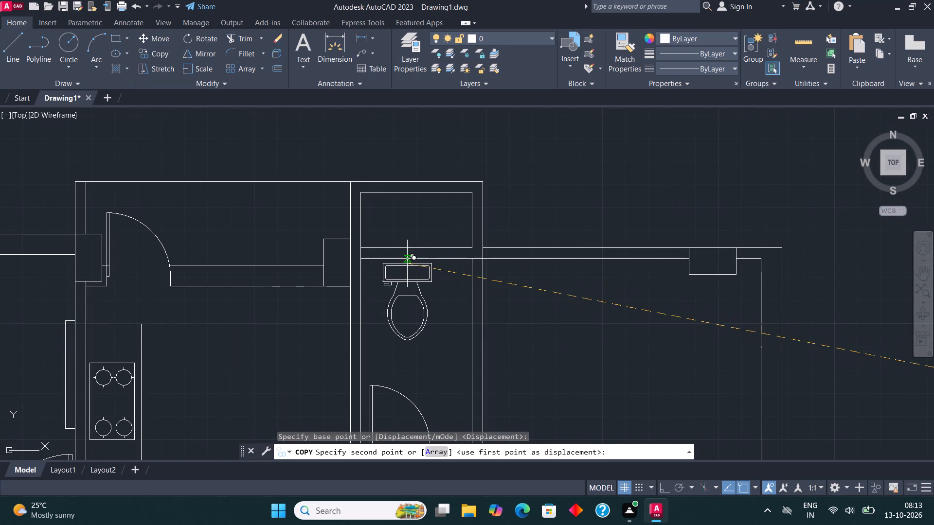
left_click(411, 259)
scroll(353, 225, "down", 2)
key("Escape")
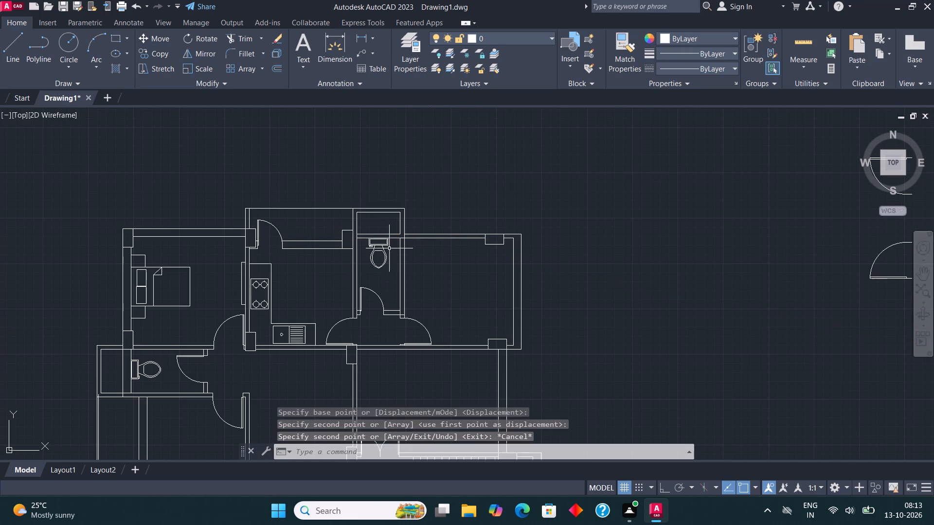
Copy the northwest bedroom's bed and both nightstands to the empty space east of the floor plan.
middle_click_drag(399, 249, 564, 256)
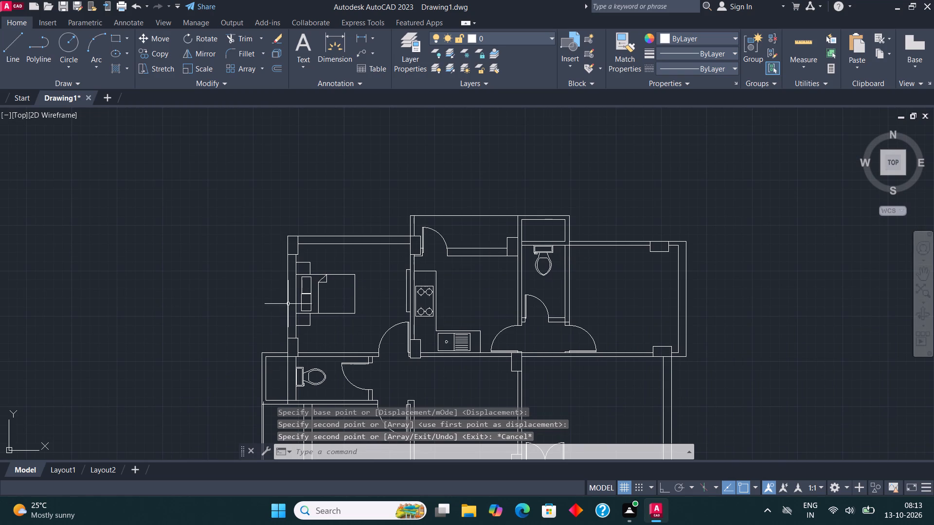
scroll(300, 318, "up", 3)
left_click(421, 381)
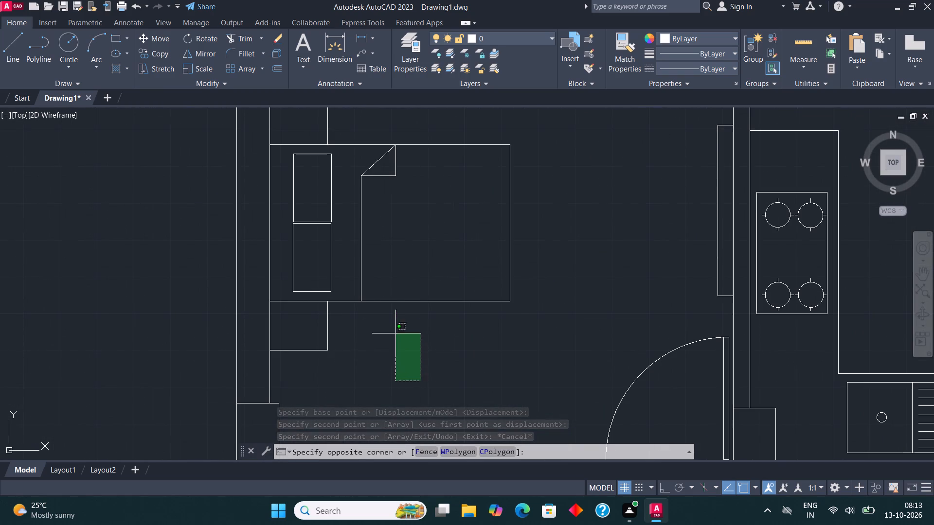
left_click(309, 137)
left_click(167, 52)
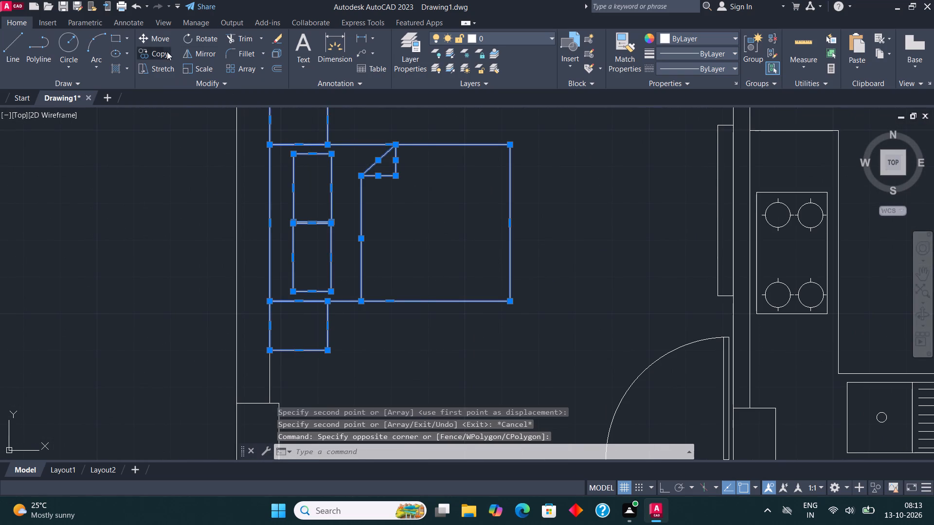
left_click(428, 285)
scroll(294, 314, "down", 4)
left_click(635, 299)
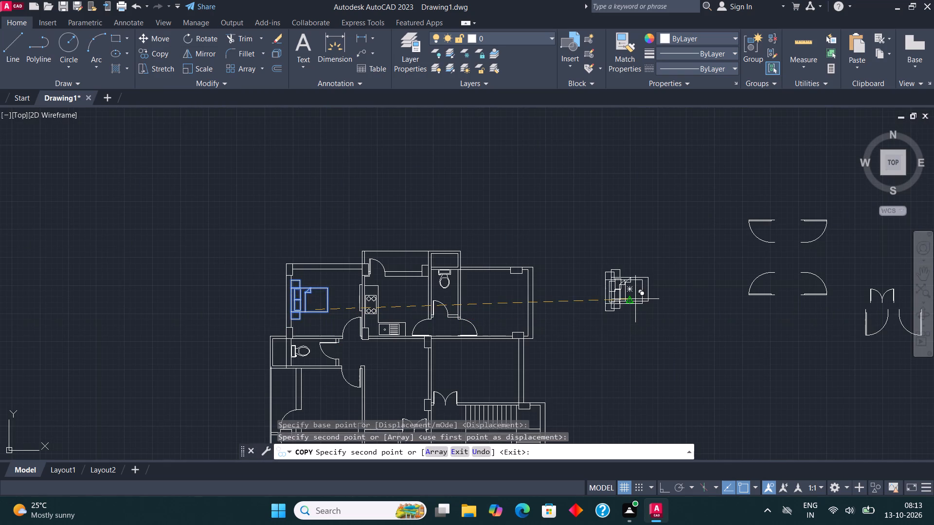
scroll(635, 299, "up", 2)
key("Escape")
Mirror the spare bed set across a vertical line so its headboard faces east, erasing the source objects.
left_click(678, 328)
left_click(533, 208)
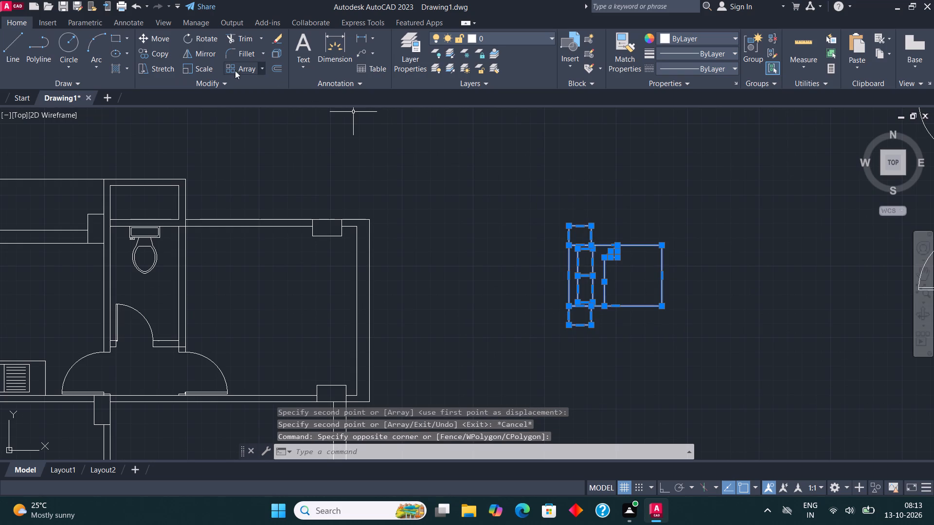
left_click(211, 50)
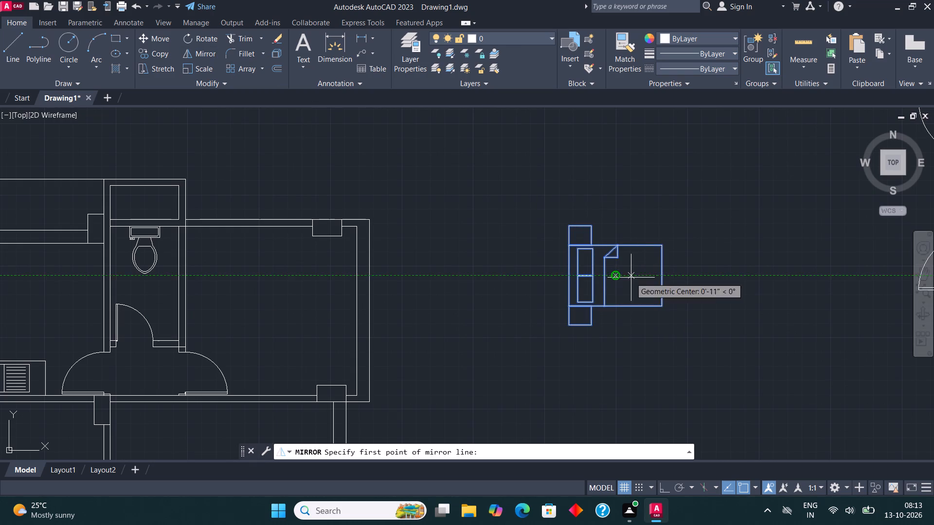
left_click(632, 278)
key("F8")
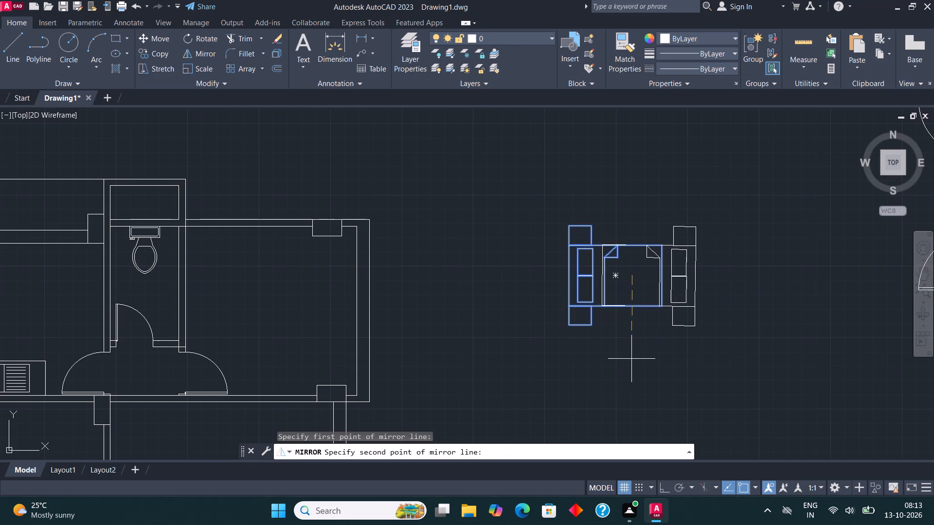
left_click(631, 359)
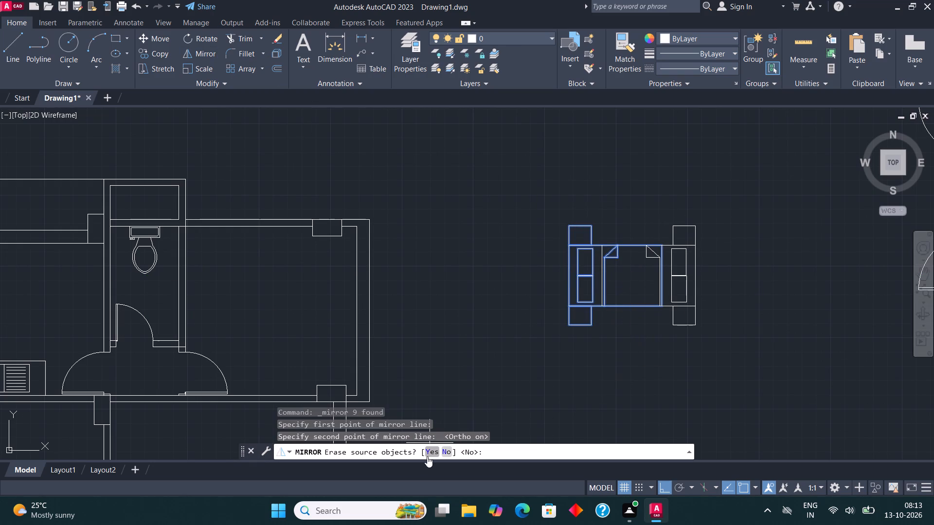
left_click(427, 456)
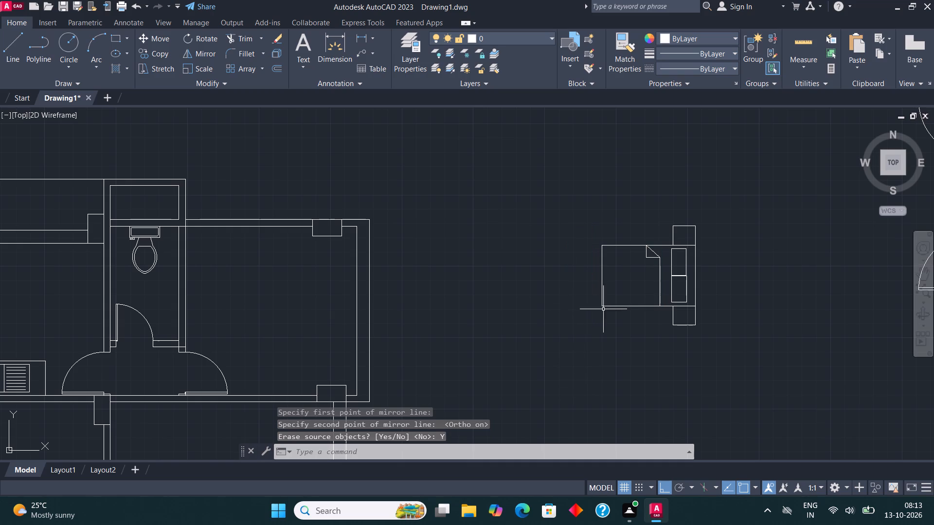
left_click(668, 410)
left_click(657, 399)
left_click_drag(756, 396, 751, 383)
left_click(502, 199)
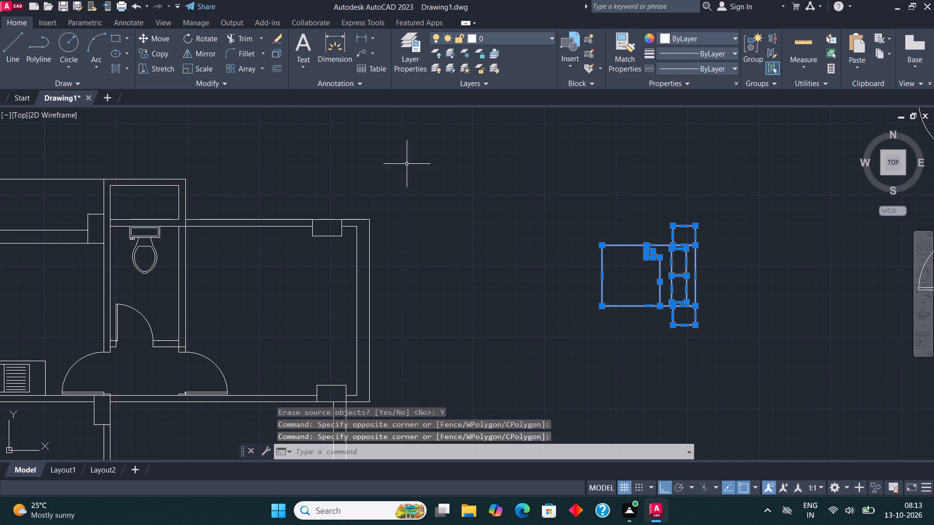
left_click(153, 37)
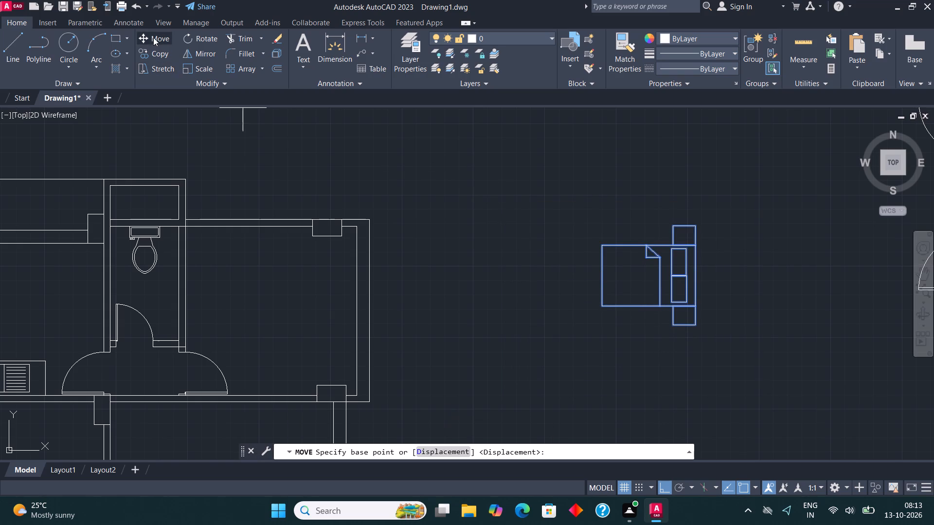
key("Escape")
Copy the mirrored bed set by its headboard midpoint into the northeast bedroom, against the east wall.
left_click(729, 366)
left_click(493, 170)
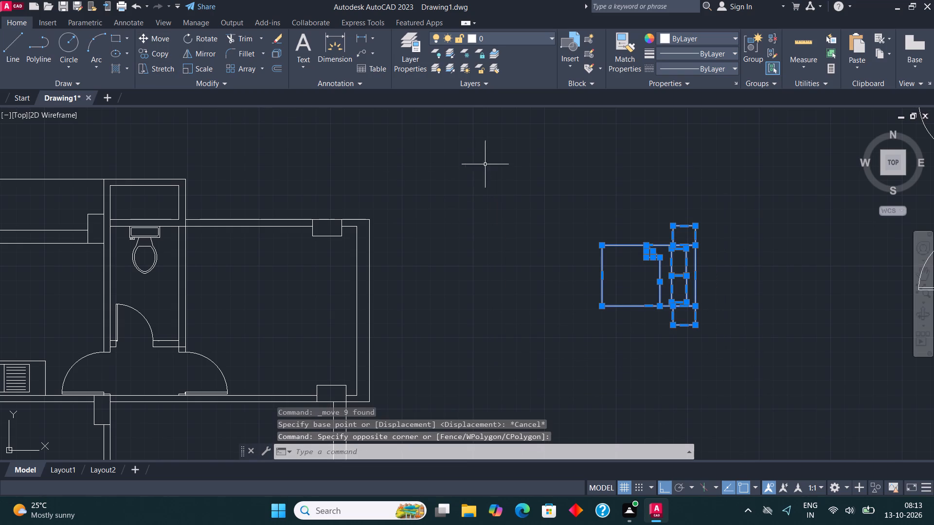
left_click(148, 51)
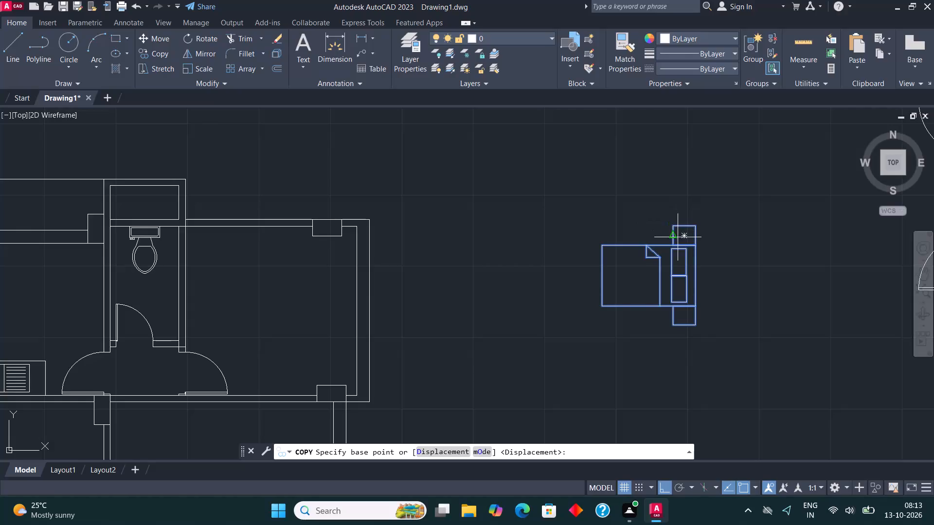
left_click(696, 273)
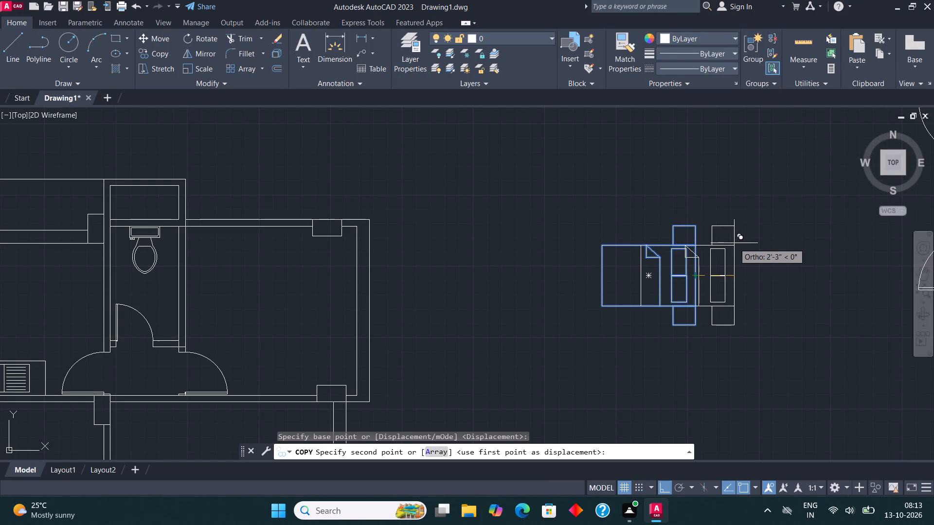
key("F8")
scroll(738, 245, "down", 1)
scroll(536, 283, "up", 2)
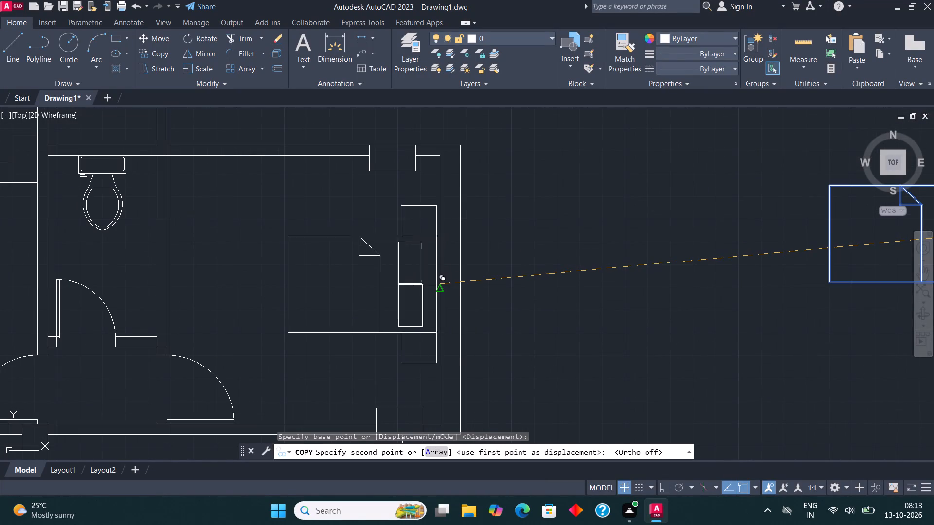
left_click(436, 284)
scroll(553, 255, "down", 2)
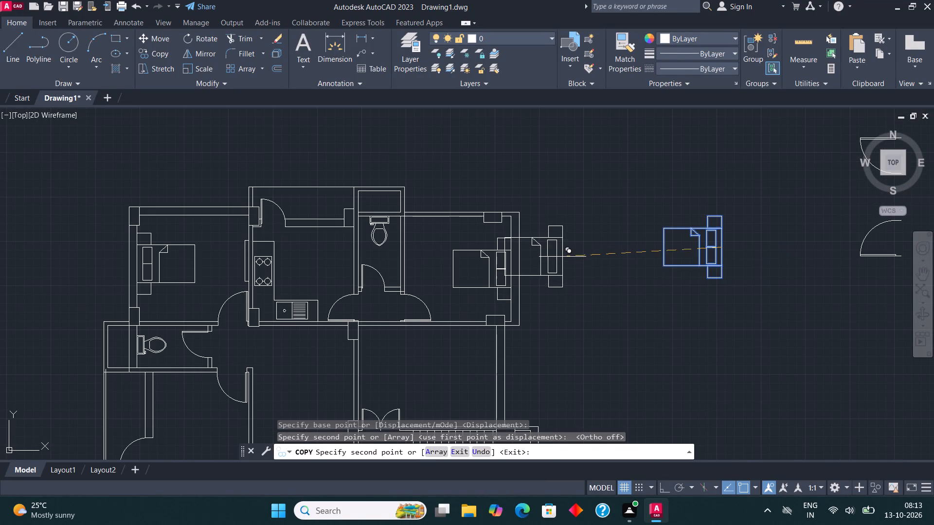
key("Escape")
Copy the north kitchen's L-shaped counter, stove and sink to the empty space east of the staircase.
scroll(572, 221, "down", 1)
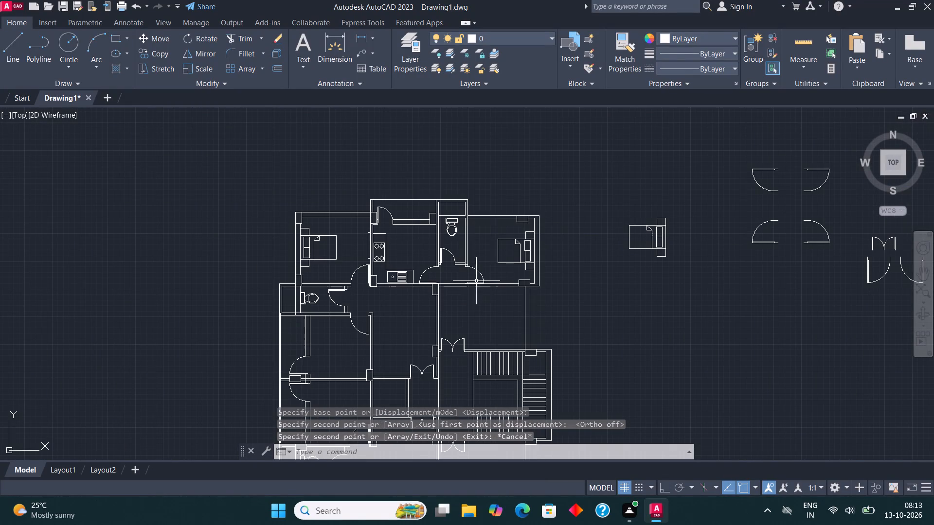
middle_click_drag(477, 290, 492, 265)
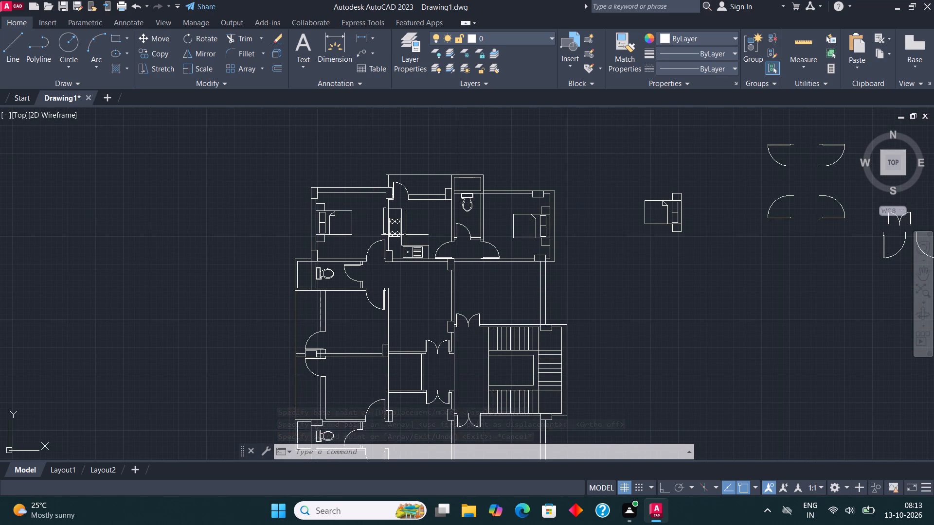
scroll(459, 245, "up", 2)
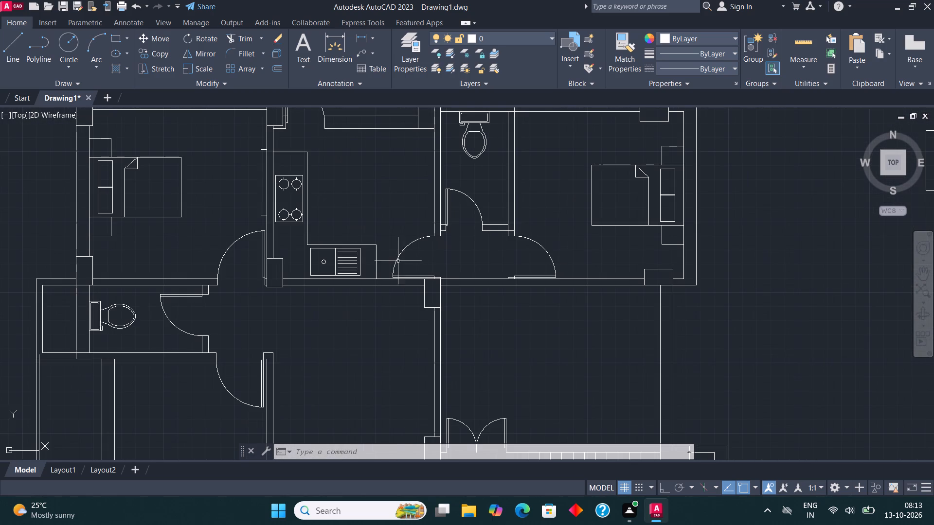
scroll(373, 265, "up", 1)
left_click(381, 276)
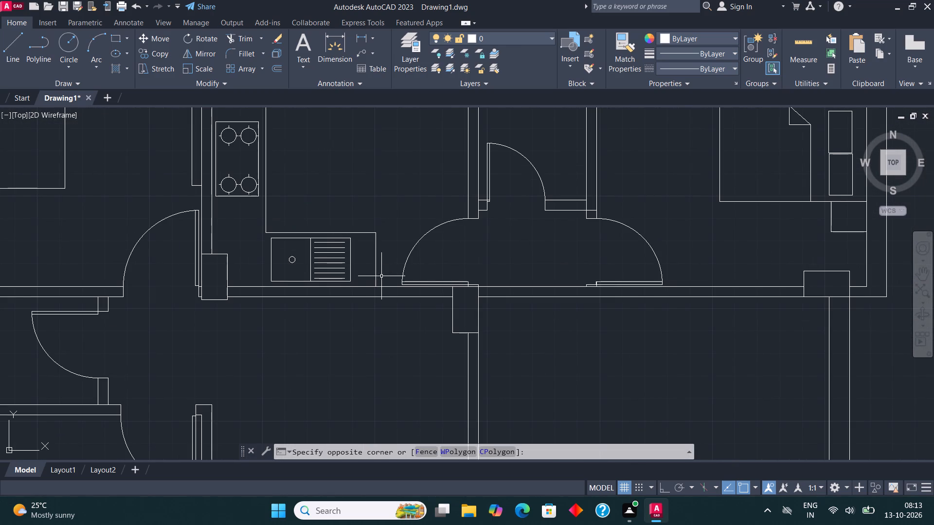
left_click(237, 138)
middle_click_drag(246, 154, 285, 218)
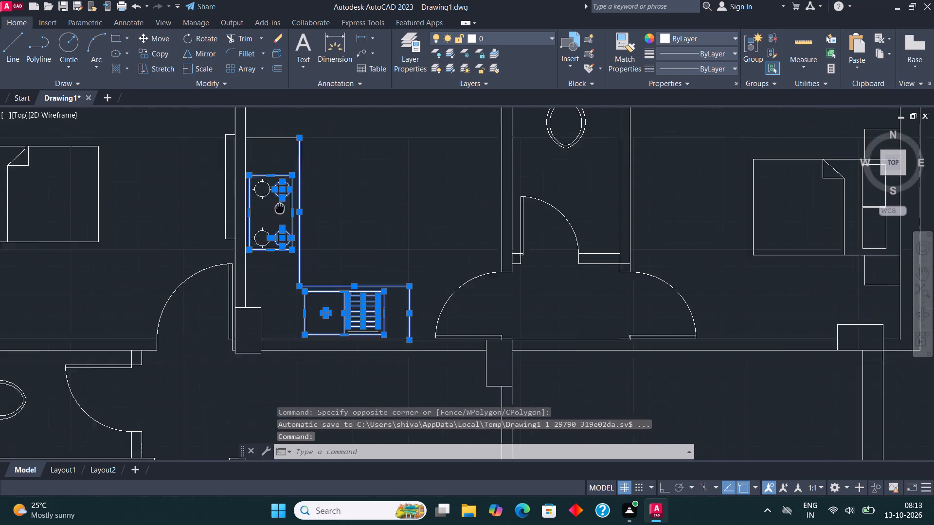
middle_click_drag(285, 218, 291, 249)
left_click(279, 308)
left_click(265, 170)
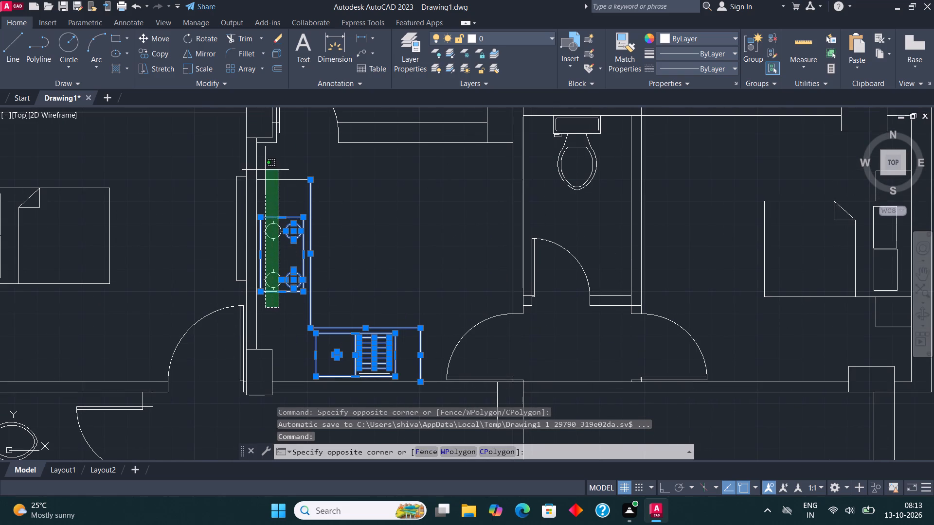
left_click(159, 57)
left_click(315, 328)
scroll(221, 355, "down", 3)
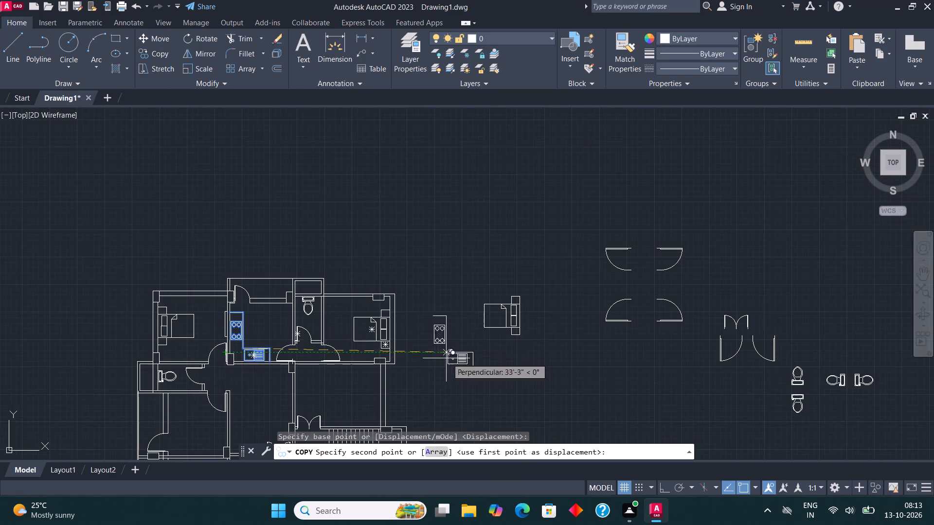
scroll(501, 286, "down", 1)
scroll(517, 390, "up", 2)
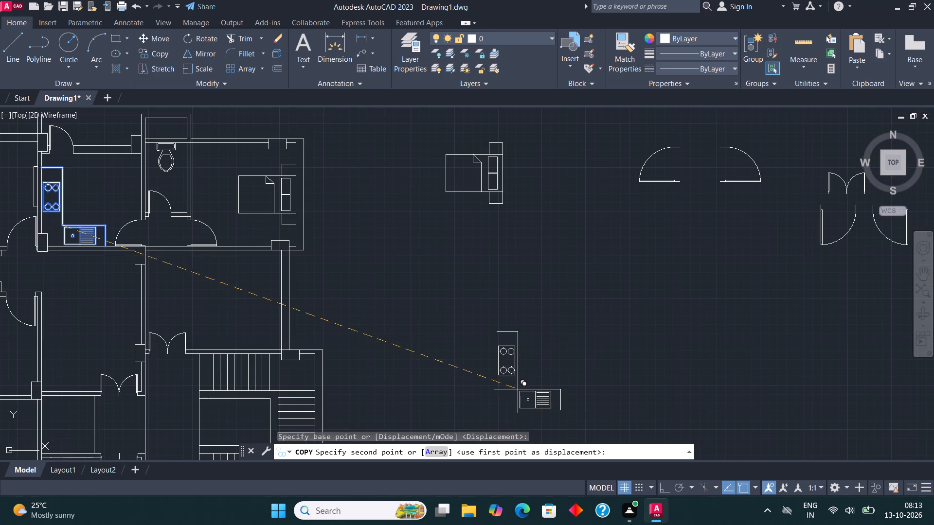
scroll(528, 301, "down", 1)
scroll(531, 378, "up", 1)
left_click(527, 358)
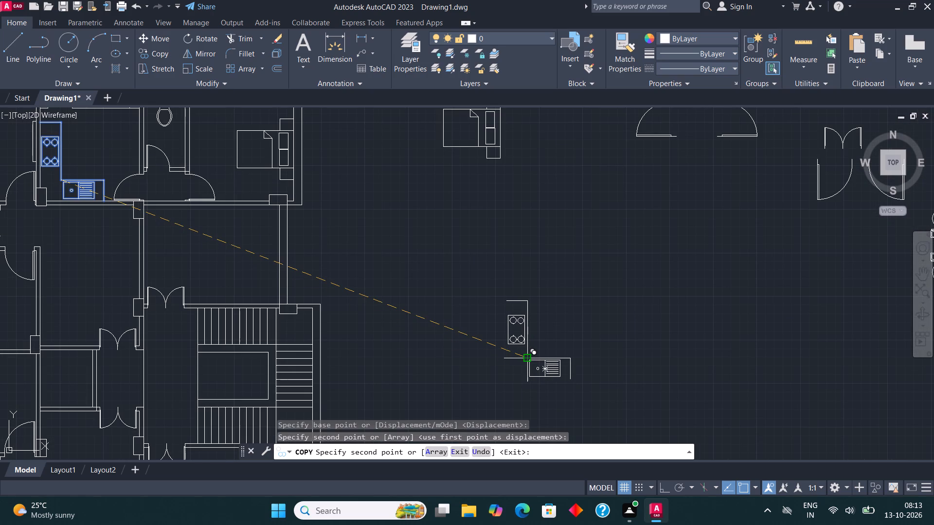
key("Escape")
Mirror the spare kitchen set across a vertical line to its east, keeping the source objects.
left_click_drag(614, 407, 597, 382)
left_click(425, 245)
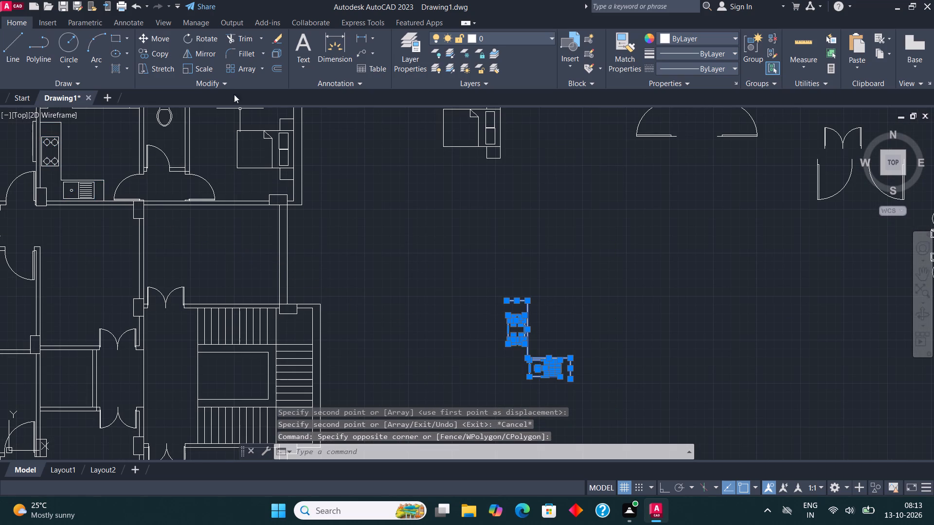
left_click(204, 55)
left_click(598, 348)
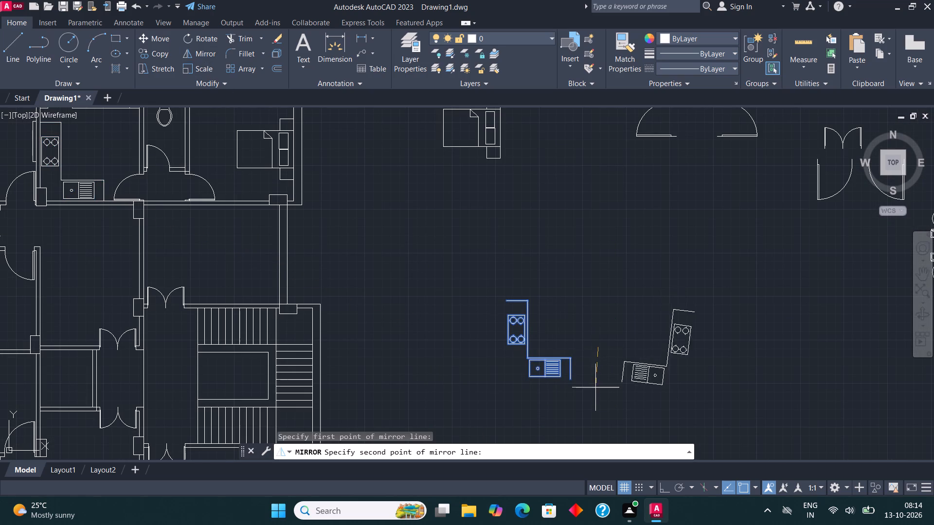
key("F8")
left_click(597, 396)
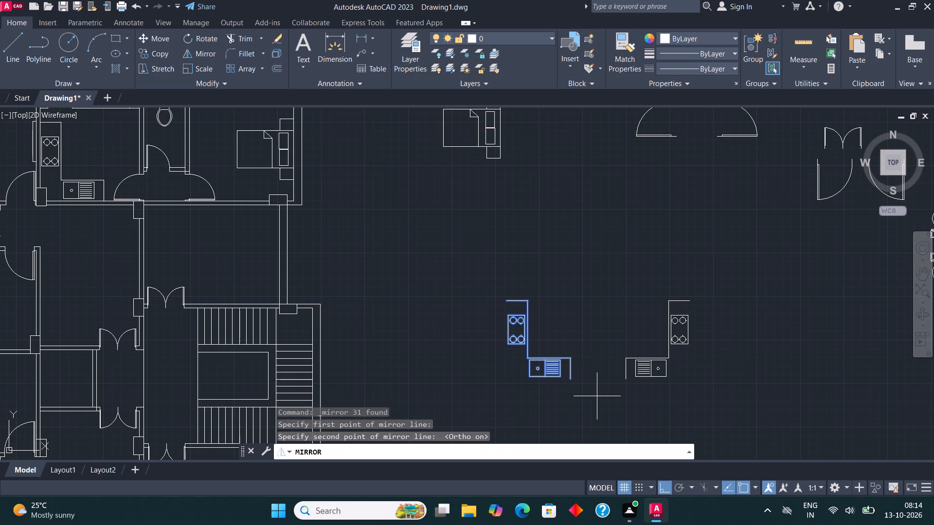
left_click(447, 442)
left_click(449, 450)
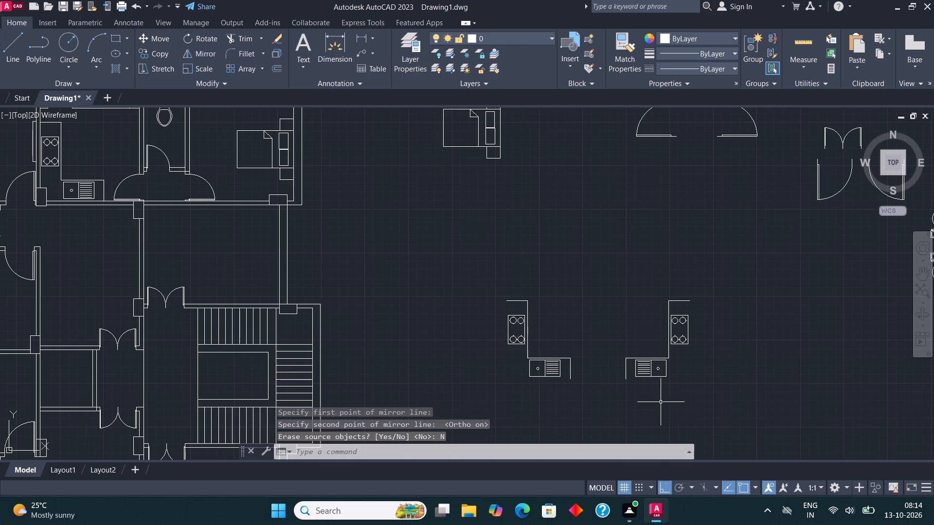
Copy the mirrored kitchen set by its counter's end point into the west room below the northwest toilet, against the south wall.
left_click_drag(748, 398, 746, 393)
left_click(607, 279)
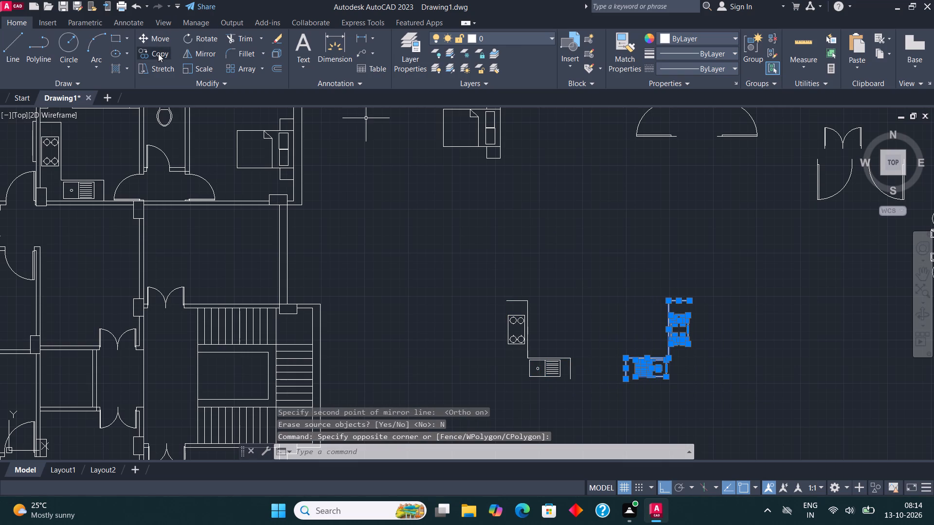
left_click(161, 52)
left_click(626, 383)
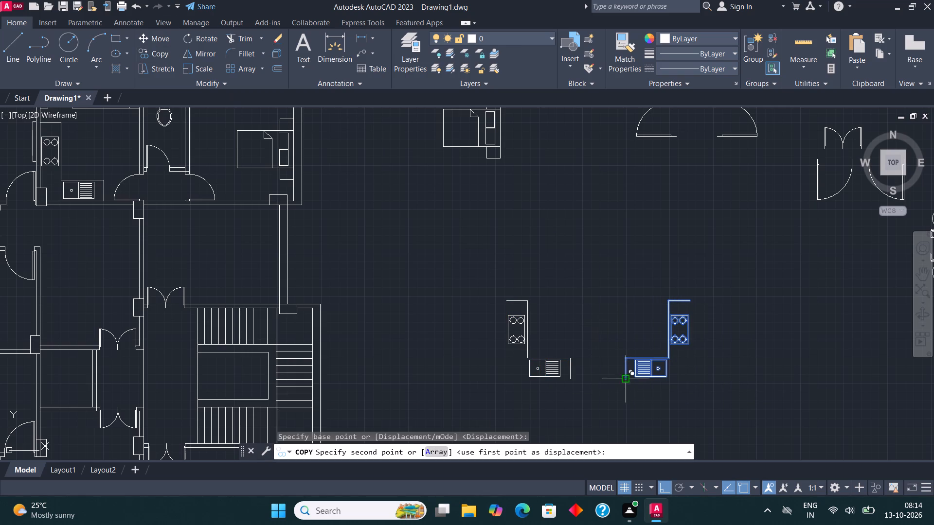
key("F8")
scroll(660, 312, "down", 2)
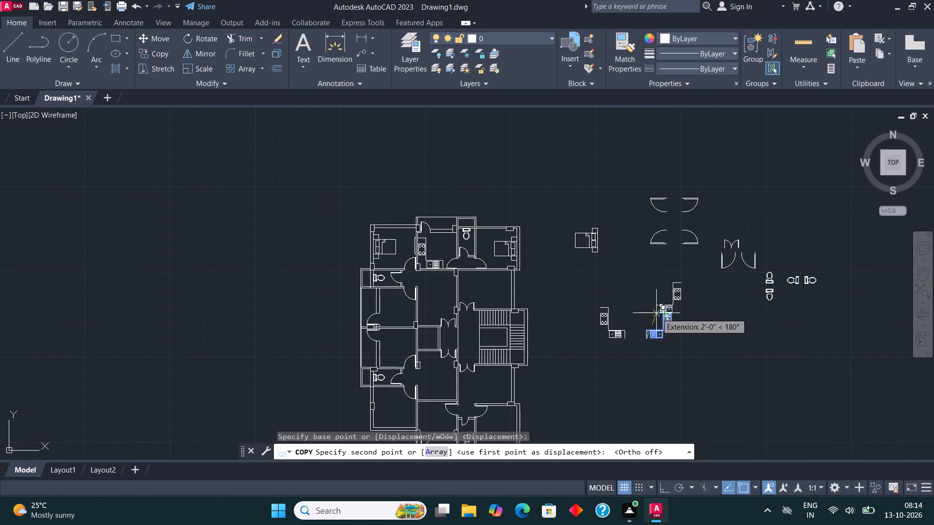
scroll(366, 316, "up", 3)
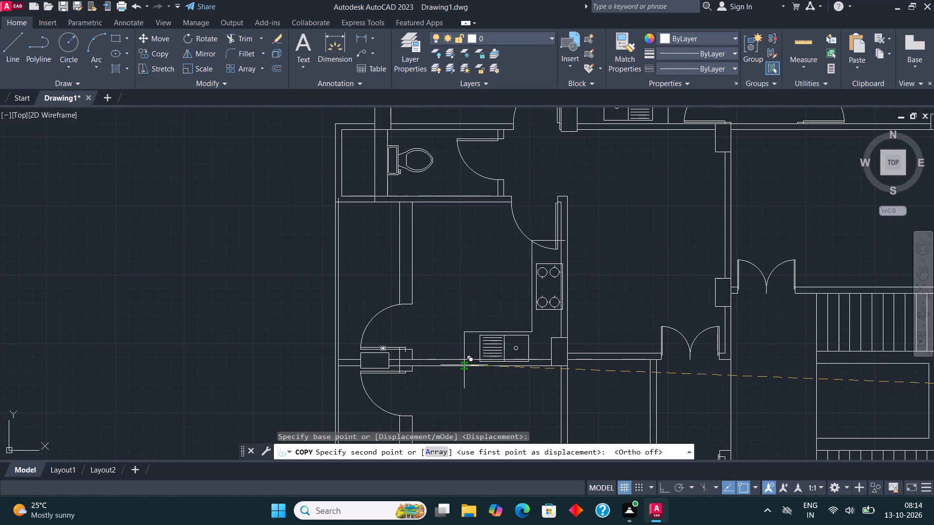
scroll(462, 375, "up", 1)
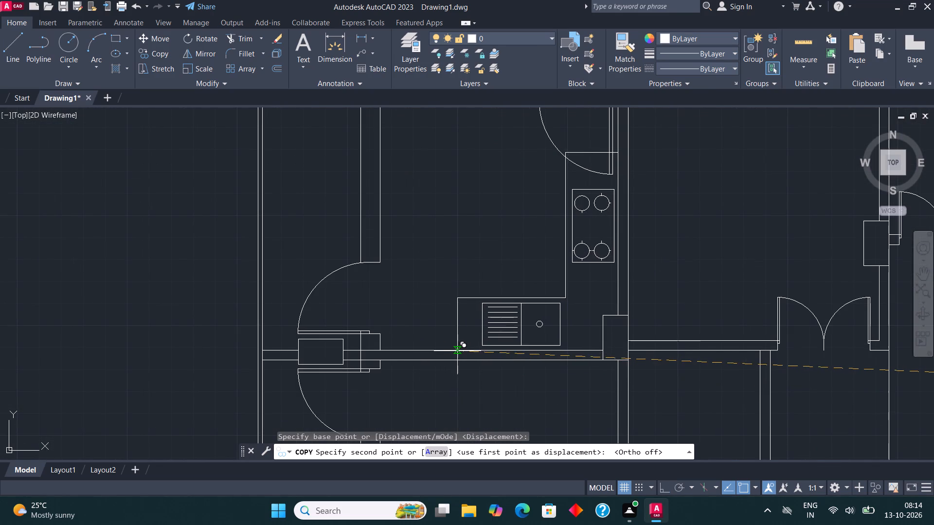
left_click(454, 348)
middle_click_drag(574, 277, 552, 349)
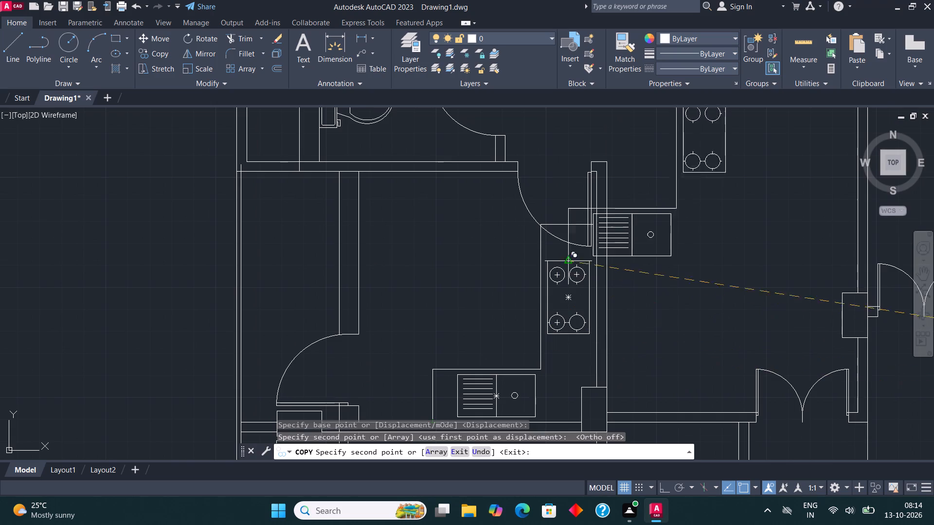
key("Escape")
Trim away the copied counter's north end and long front edge beside the stove, including the leftover pieces crossing the door.
left_click(249, 36)
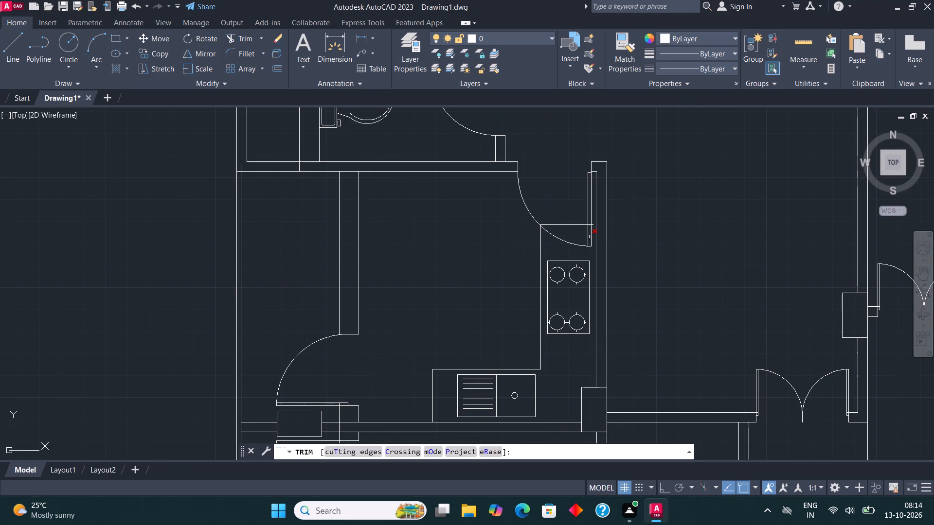
left_click(575, 229)
left_click(567, 192)
left_click_drag(551, 248, 515, 246)
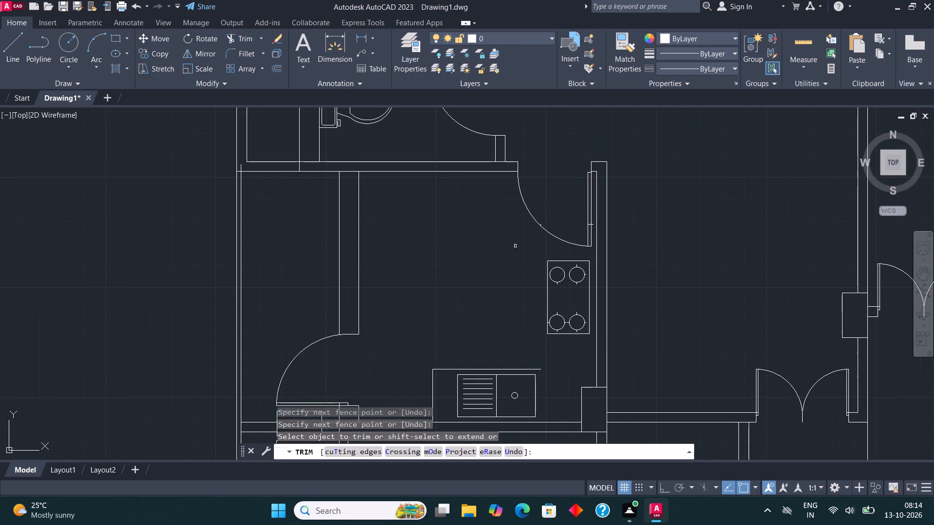
scroll(614, 222, "up", 1)
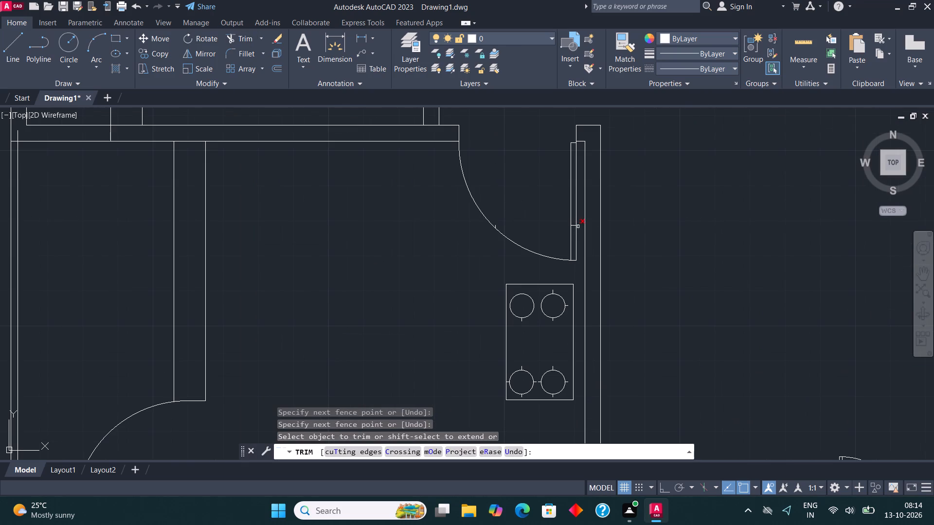
left_click(578, 227)
left_click(573, 224)
left_click(494, 226)
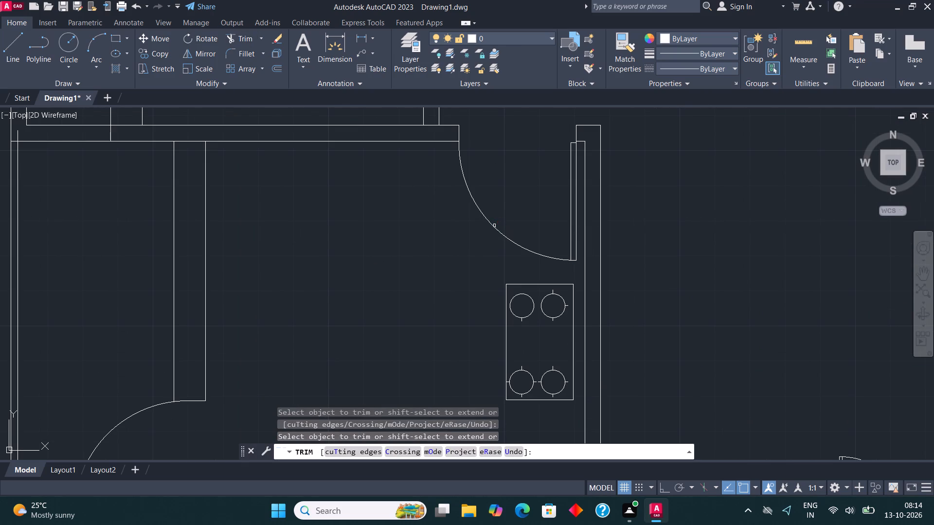
key("Escape")
Redraw the counter edge with lines from its inner corner about 4'-2" north past the stove, and east to the wall.
scroll(493, 196, "down", 2)
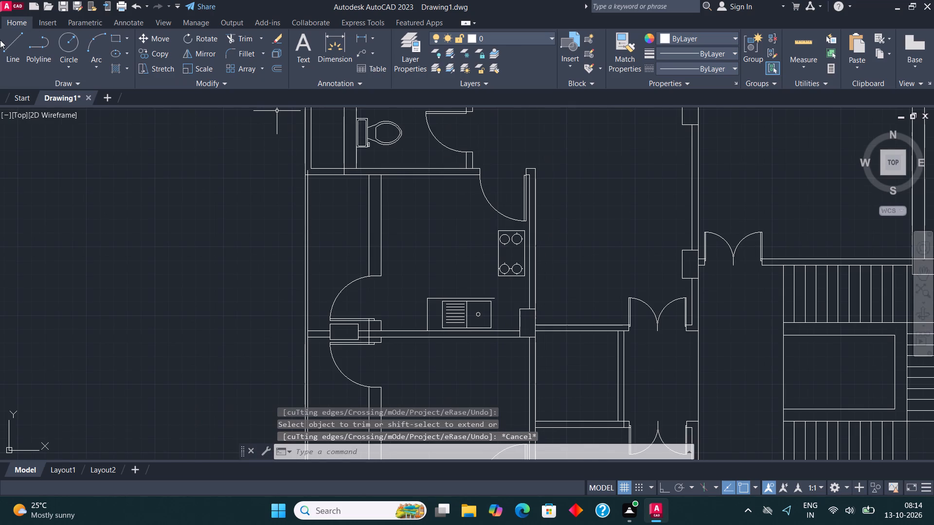
left_click(16, 36)
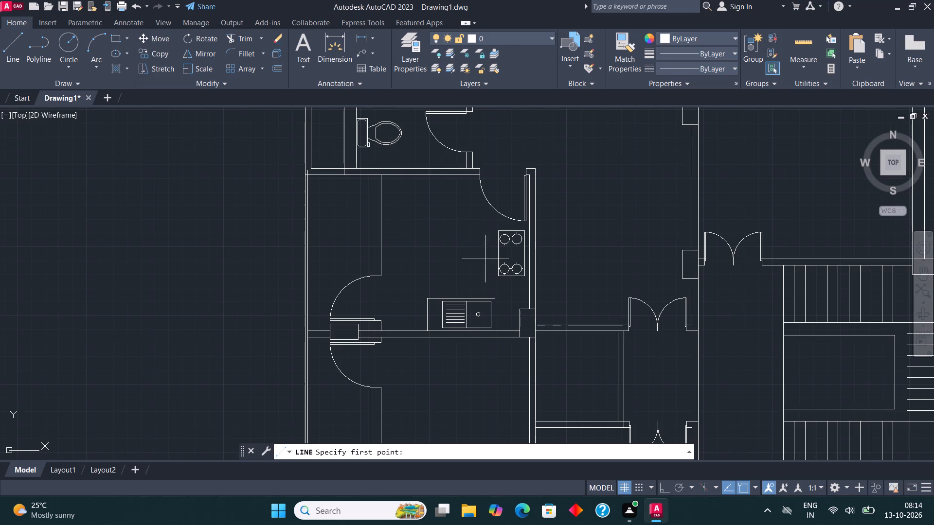
scroll(485, 261, "up", 2)
left_click(503, 350)
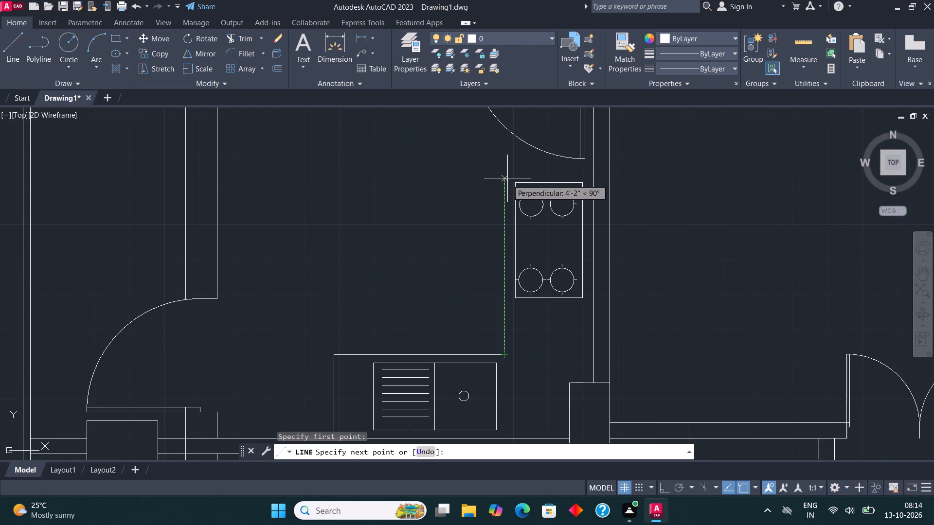
left_click(508, 178)
left_click(590, 176)
key("Escape")
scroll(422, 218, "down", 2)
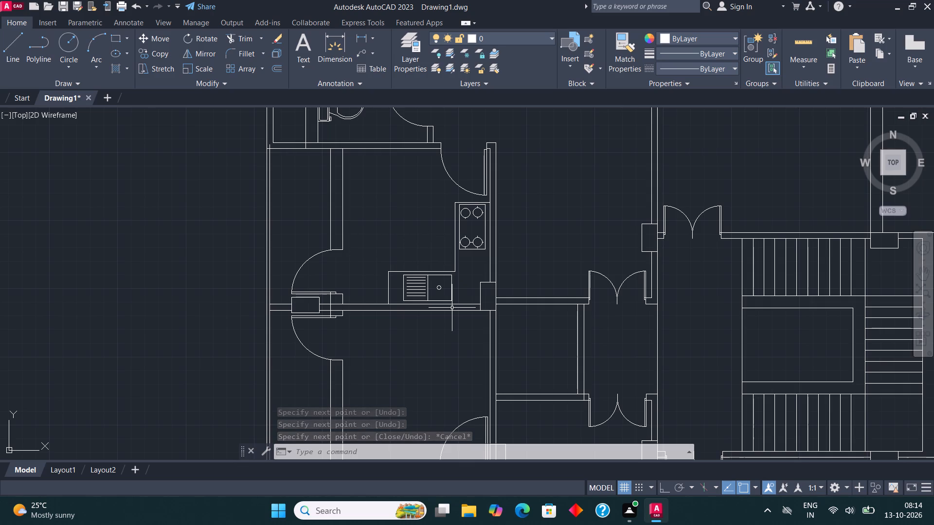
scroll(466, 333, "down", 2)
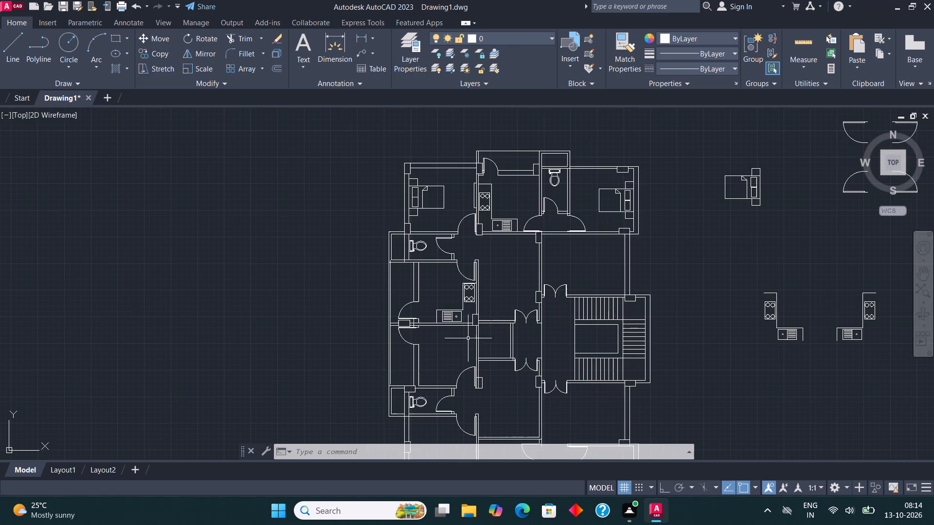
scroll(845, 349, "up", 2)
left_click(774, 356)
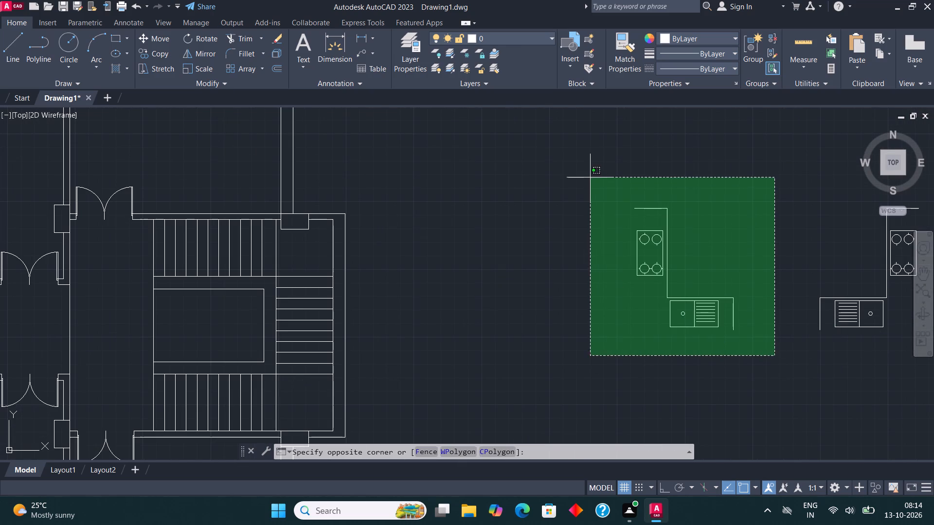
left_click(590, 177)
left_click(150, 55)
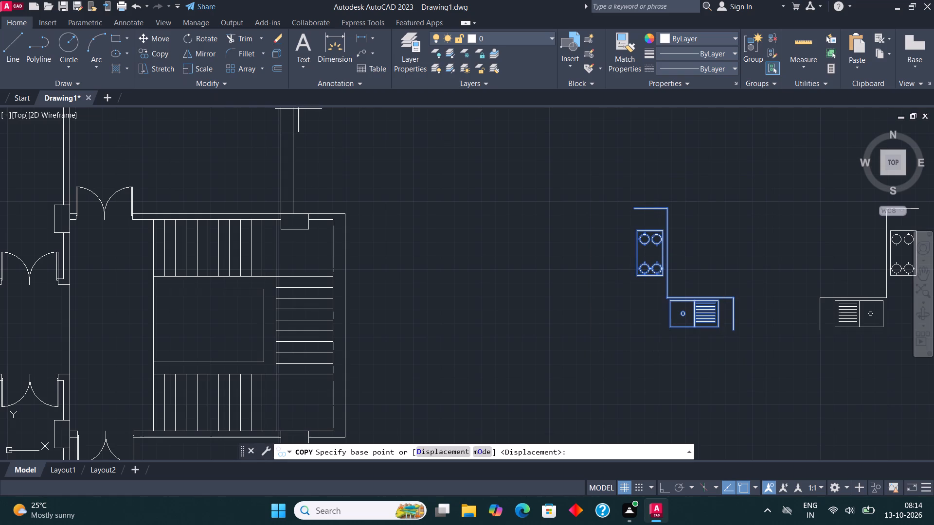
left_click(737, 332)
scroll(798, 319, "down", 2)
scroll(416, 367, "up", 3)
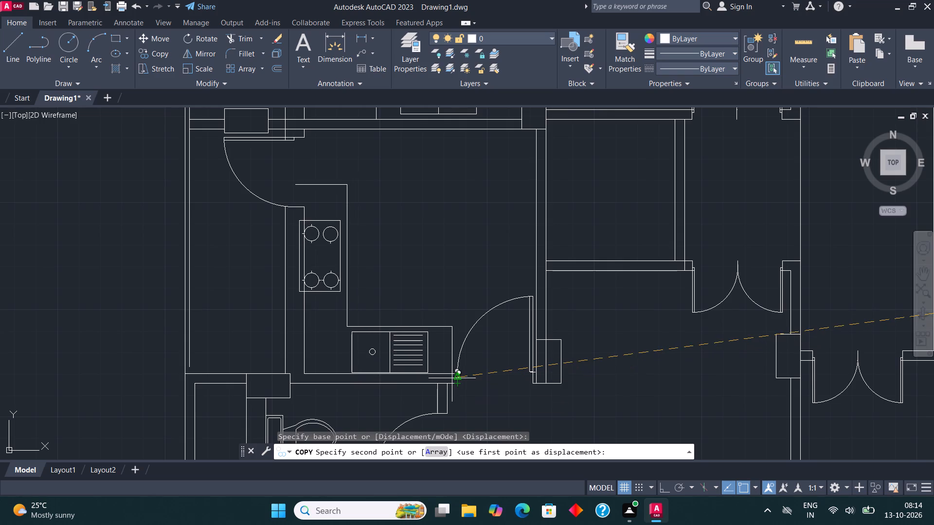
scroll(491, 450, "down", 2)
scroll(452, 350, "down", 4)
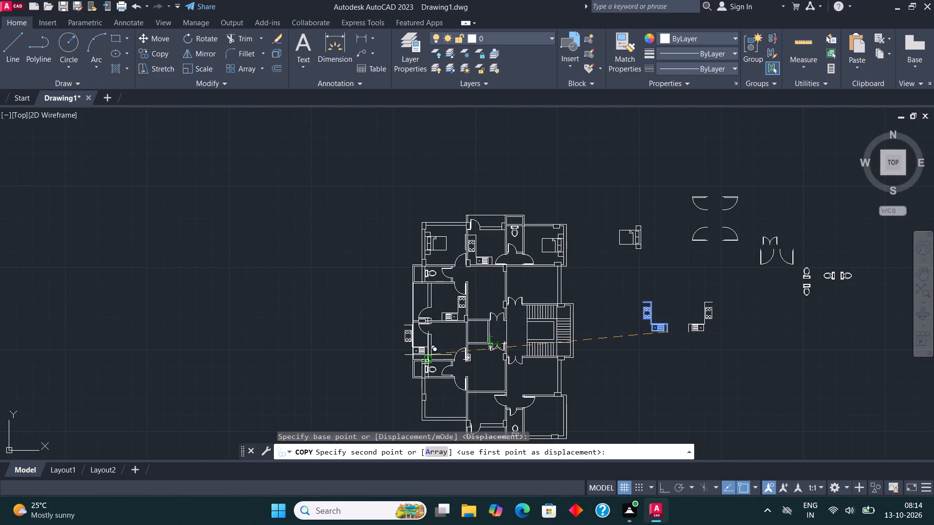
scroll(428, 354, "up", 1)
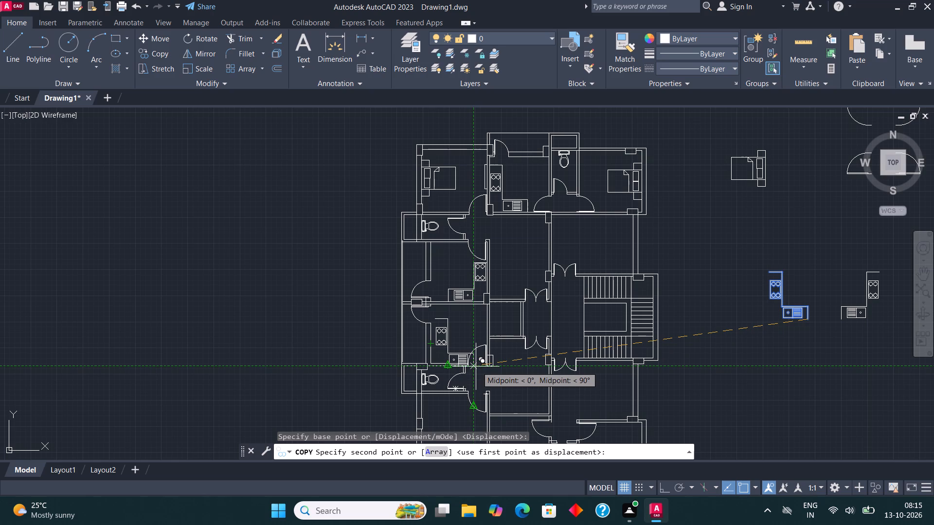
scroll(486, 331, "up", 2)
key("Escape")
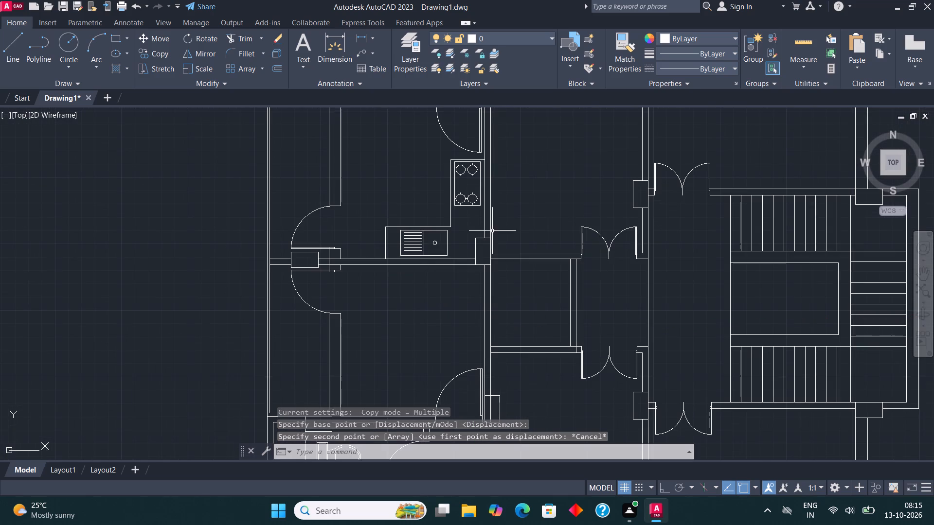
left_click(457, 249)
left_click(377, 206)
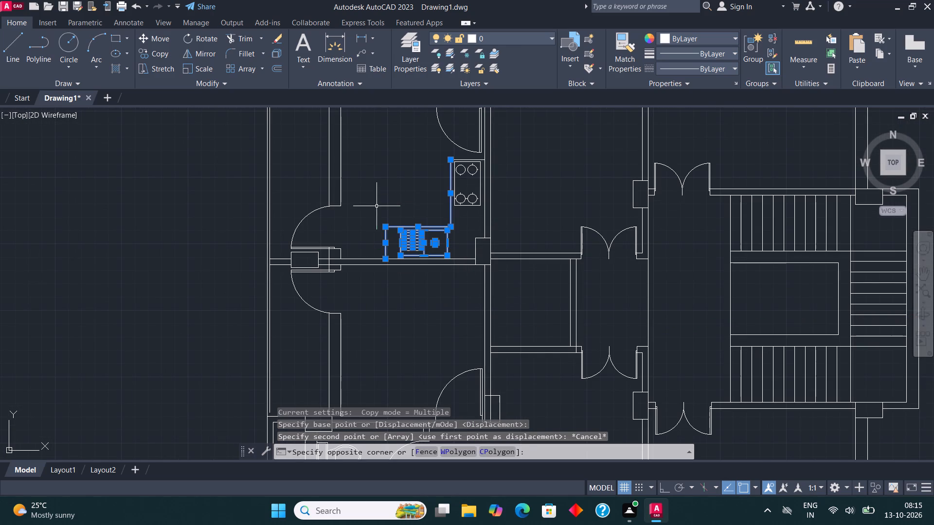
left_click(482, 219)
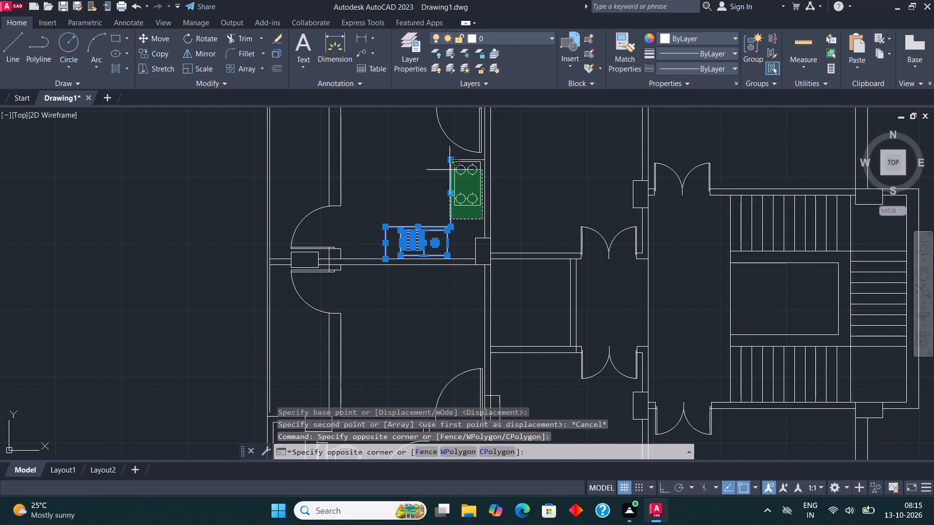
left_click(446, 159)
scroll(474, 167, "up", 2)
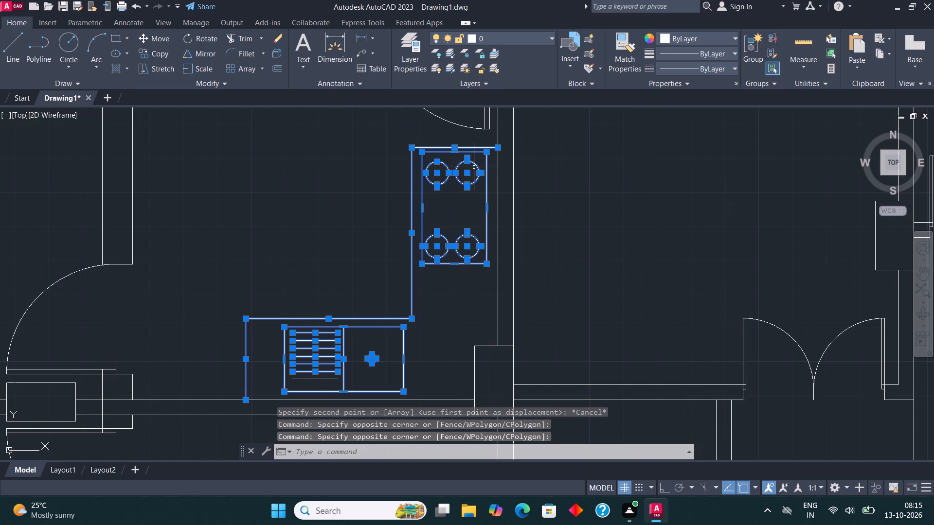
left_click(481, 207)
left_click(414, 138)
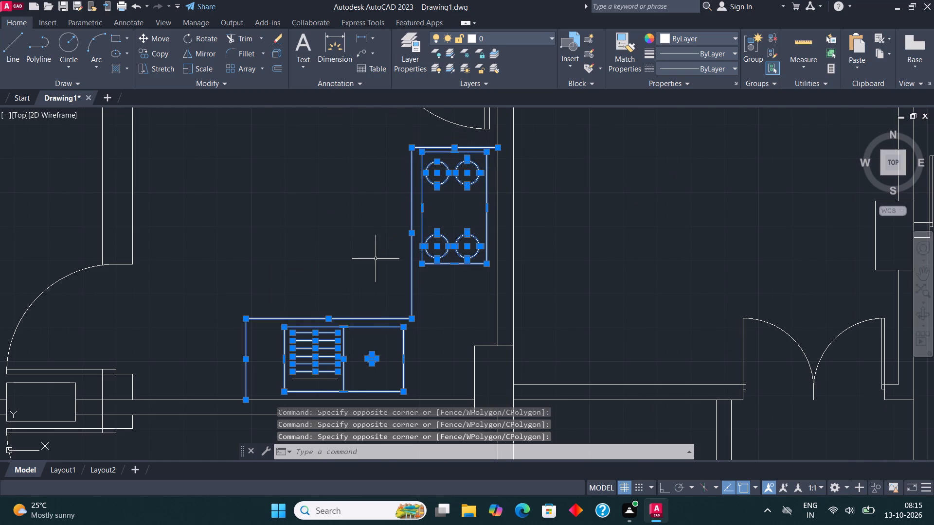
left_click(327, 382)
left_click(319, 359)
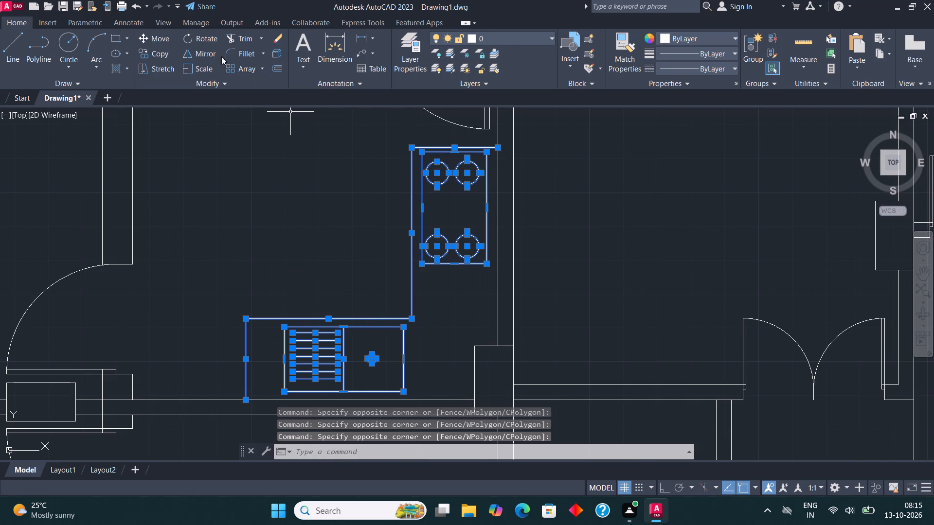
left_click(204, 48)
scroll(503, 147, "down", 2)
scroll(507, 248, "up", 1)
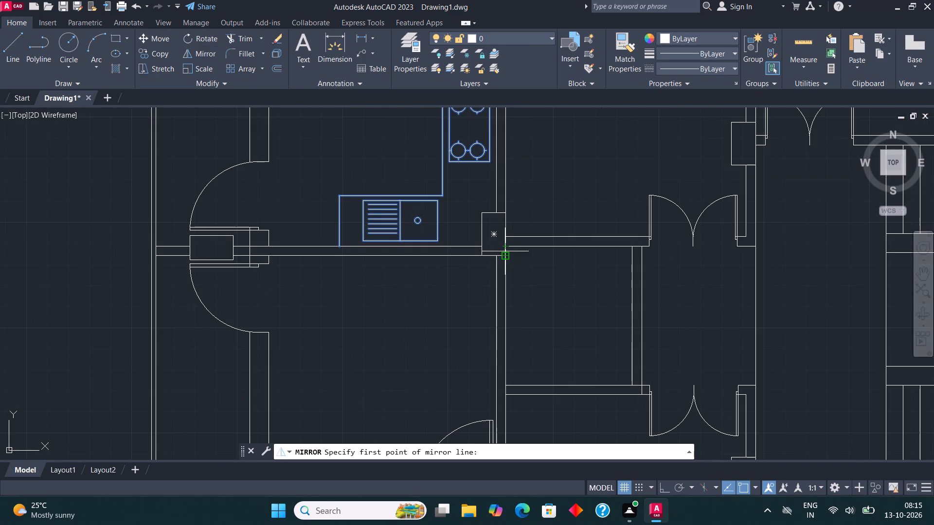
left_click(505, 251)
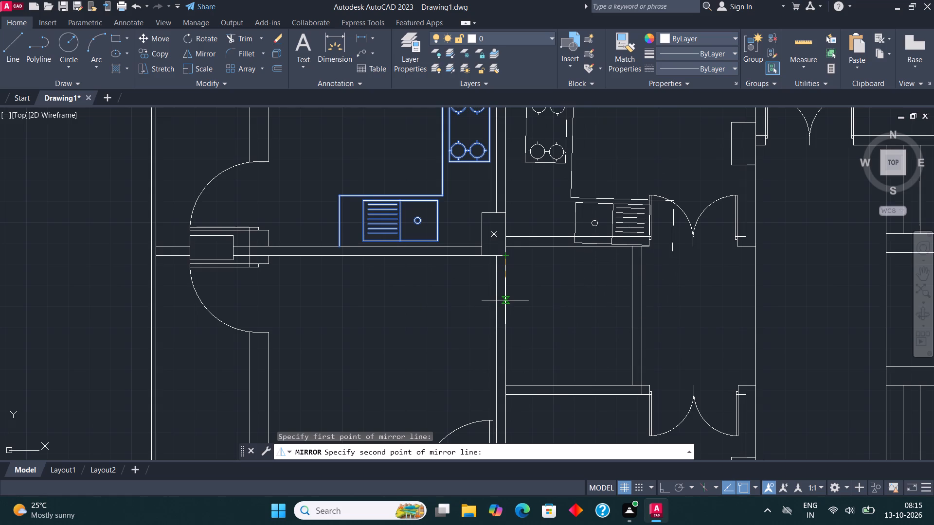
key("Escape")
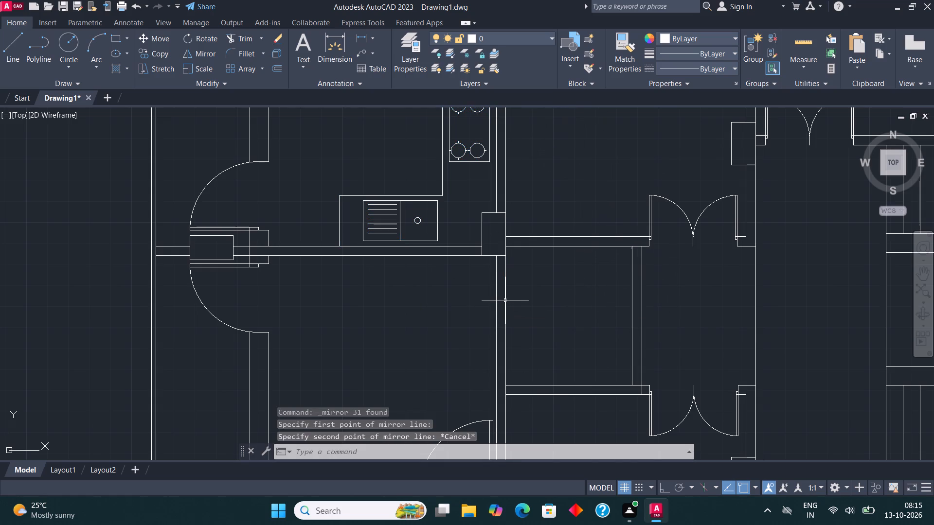
Mirror the western spare kitchen set outside the plan across a horizontal line to its south, keeping the source objects.
scroll(505, 300, "down", 1)
scroll(419, 315, "down", 3)
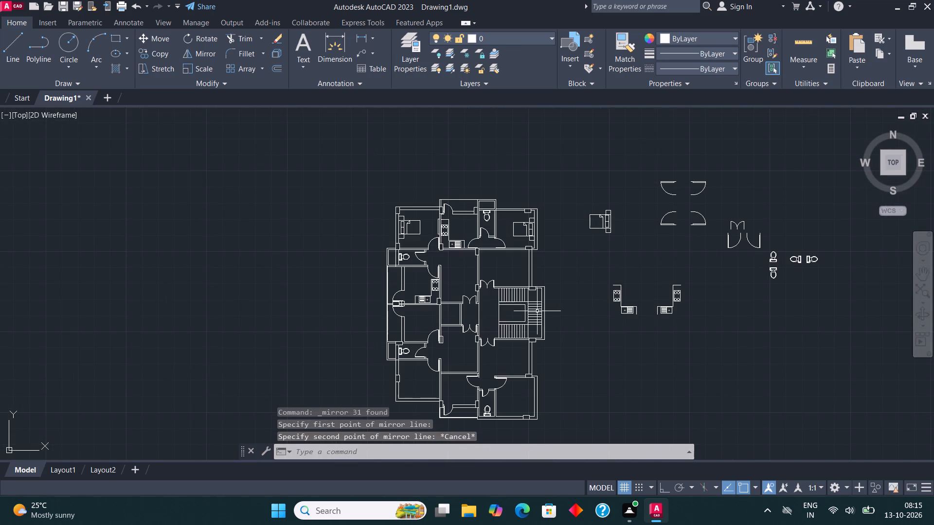
scroll(743, 308, "up", 2)
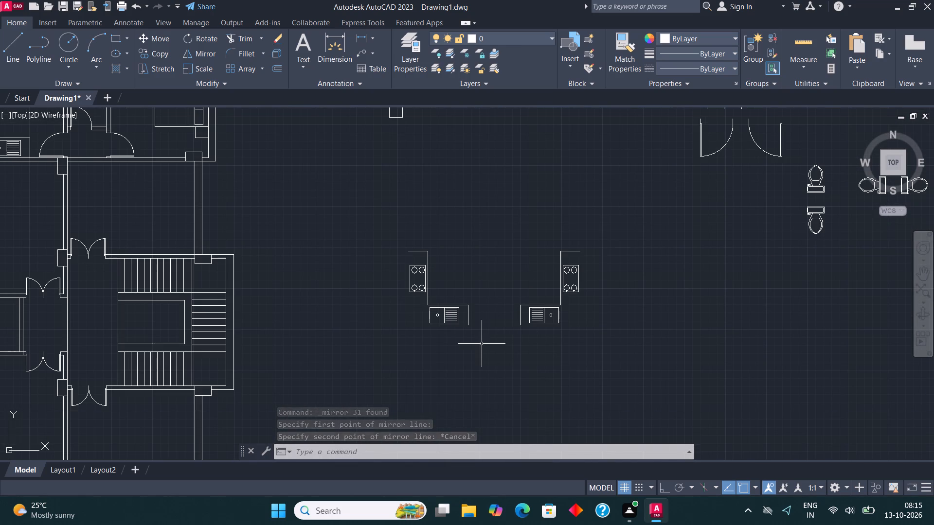
left_click(482, 344)
left_click(385, 214)
left_click(205, 55)
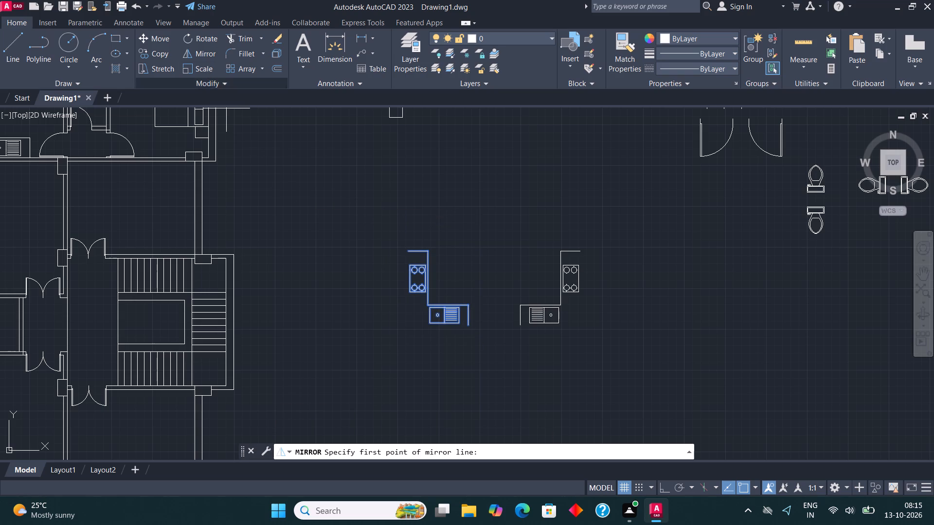
left_click(449, 361)
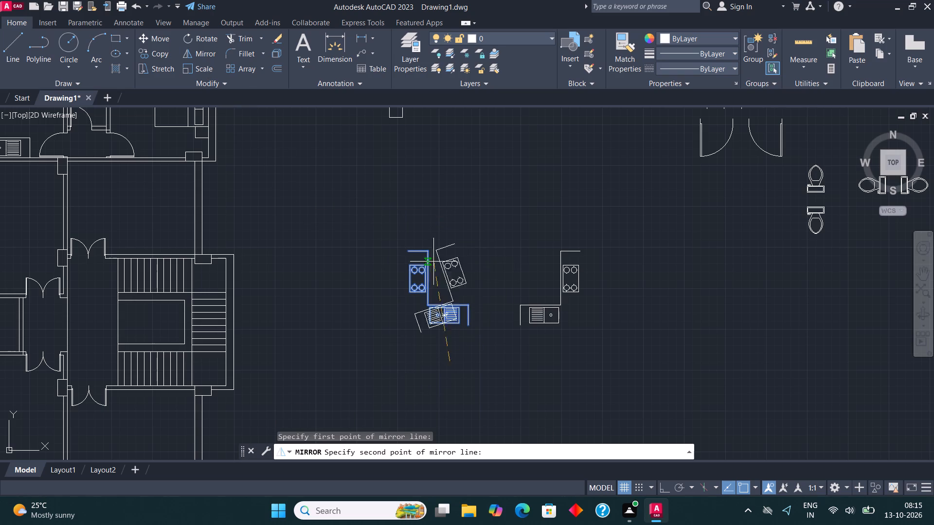
key("F8")
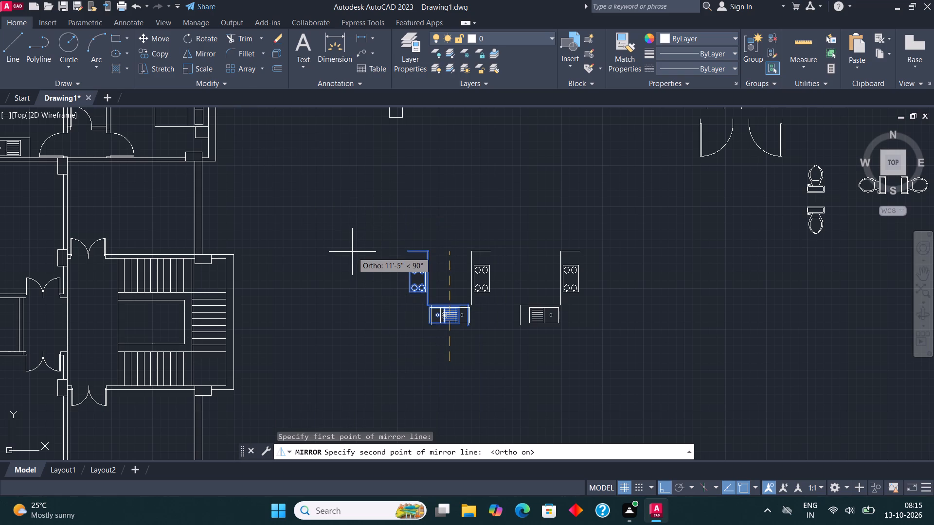
left_click(344, 386)
scroll(486, 281, "down", 2)
scroll(441, 390, "up", 1)
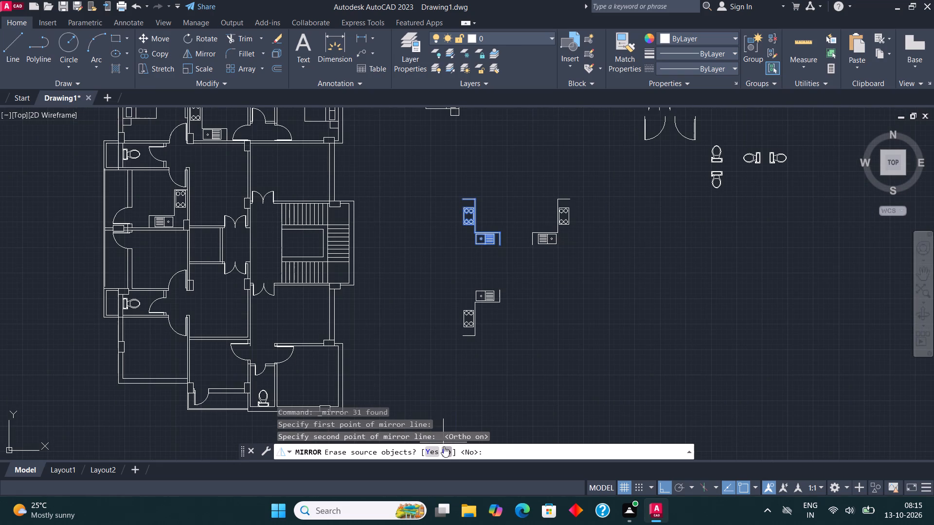
left_click(446, 449)
Mirror the new southern spare kitchen set across a vertical line to its east, keeping the source objects.
left_click_drag(515, 368, 515, 364)
left_click(439, 278)
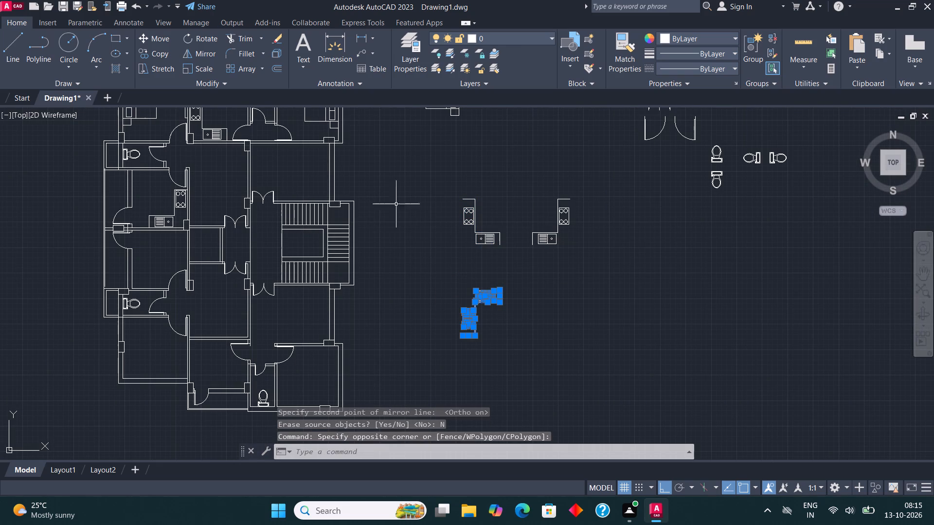
left_click(209, 55)
left_click(537, 318)
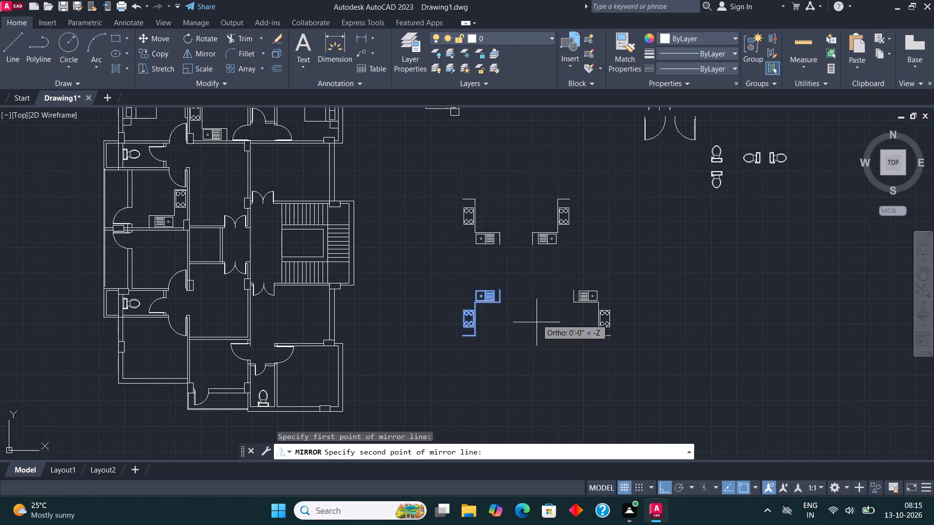
left_click(538, 372)
left_click(447, 446)
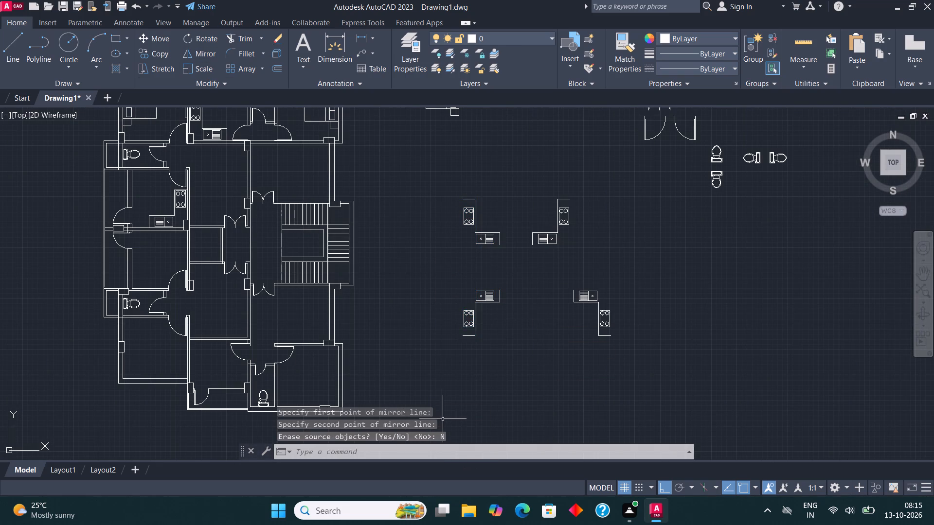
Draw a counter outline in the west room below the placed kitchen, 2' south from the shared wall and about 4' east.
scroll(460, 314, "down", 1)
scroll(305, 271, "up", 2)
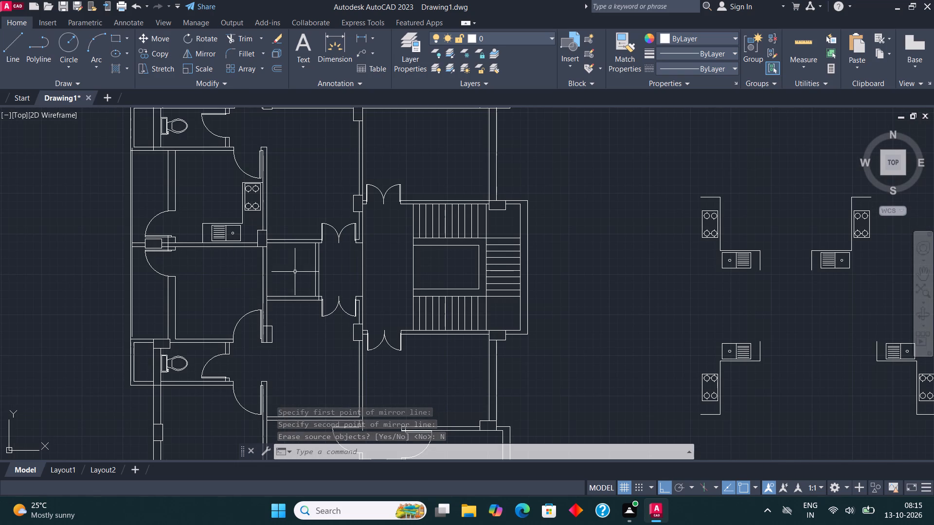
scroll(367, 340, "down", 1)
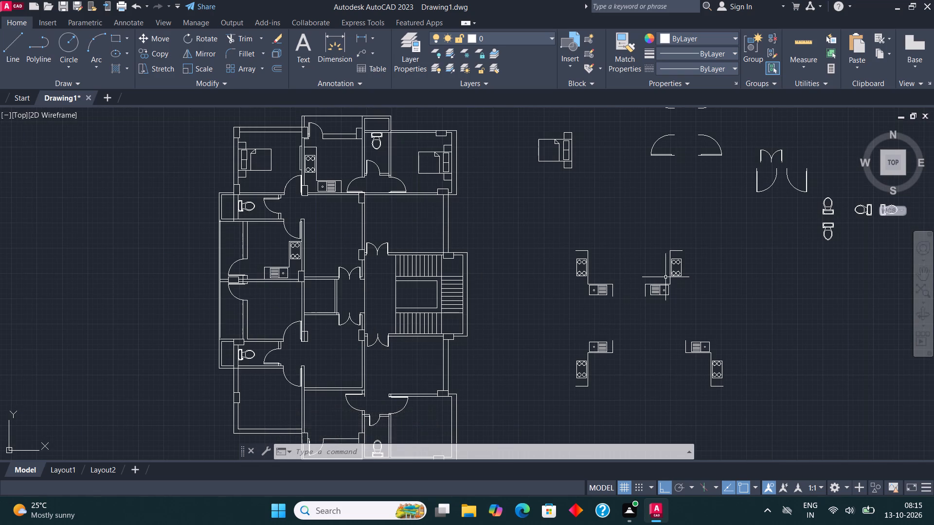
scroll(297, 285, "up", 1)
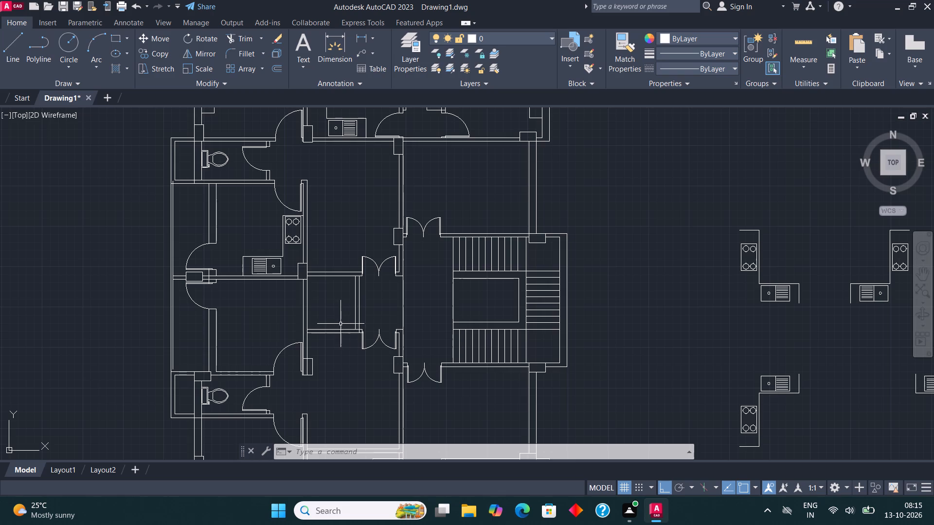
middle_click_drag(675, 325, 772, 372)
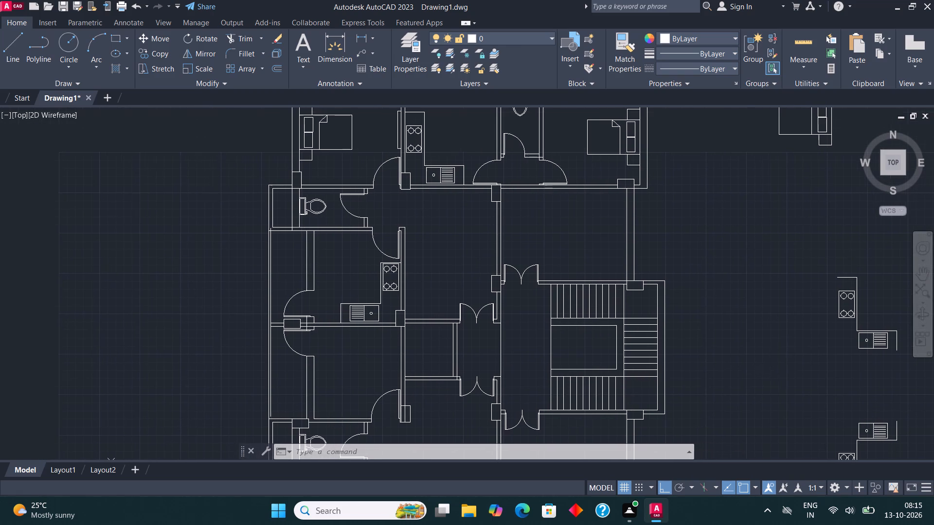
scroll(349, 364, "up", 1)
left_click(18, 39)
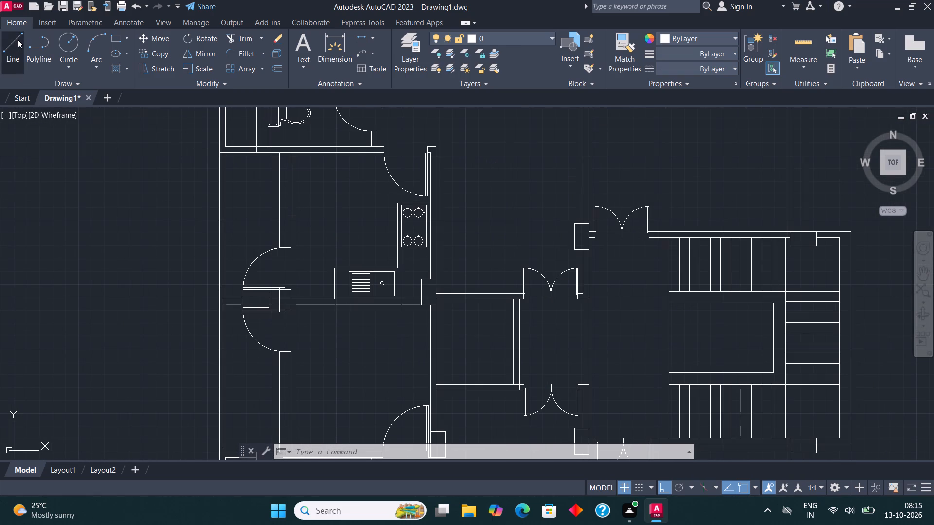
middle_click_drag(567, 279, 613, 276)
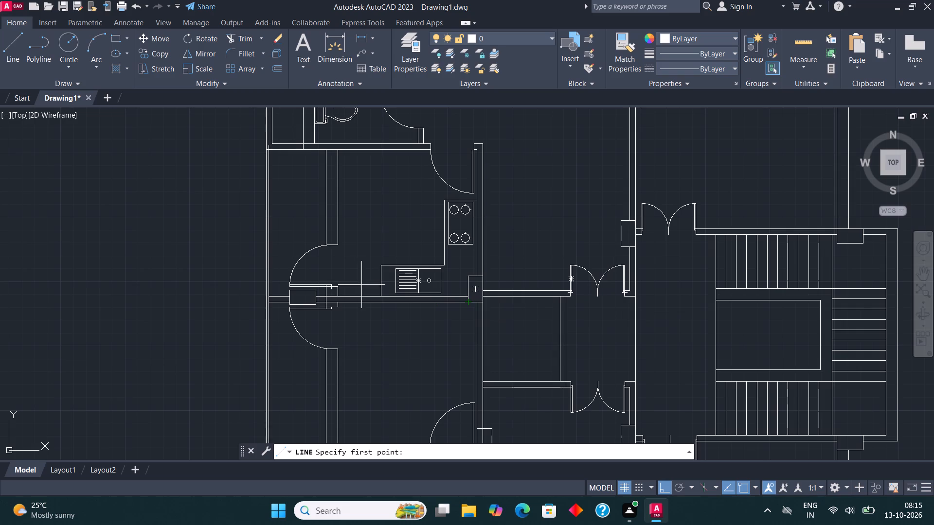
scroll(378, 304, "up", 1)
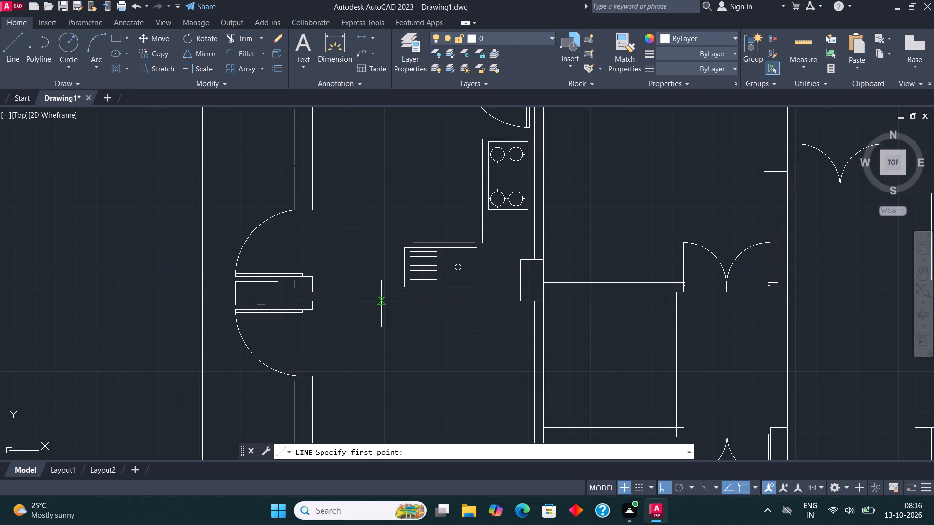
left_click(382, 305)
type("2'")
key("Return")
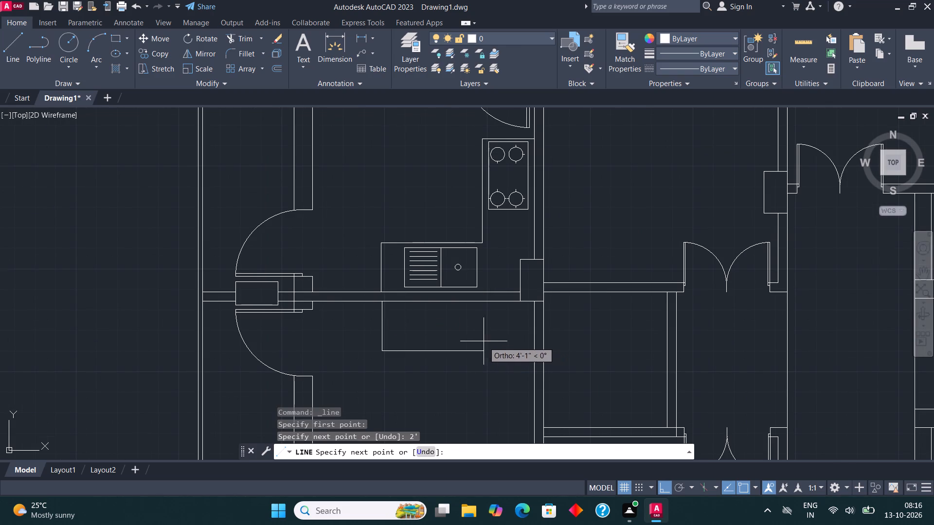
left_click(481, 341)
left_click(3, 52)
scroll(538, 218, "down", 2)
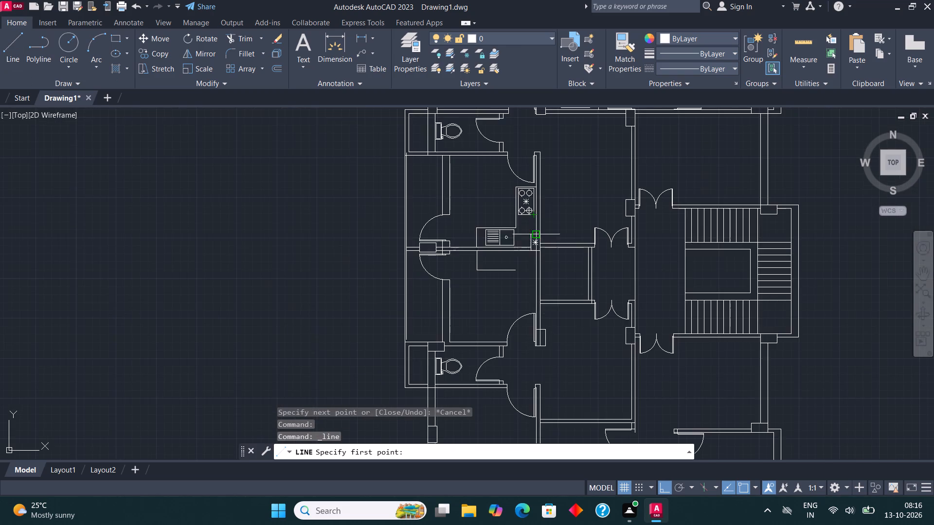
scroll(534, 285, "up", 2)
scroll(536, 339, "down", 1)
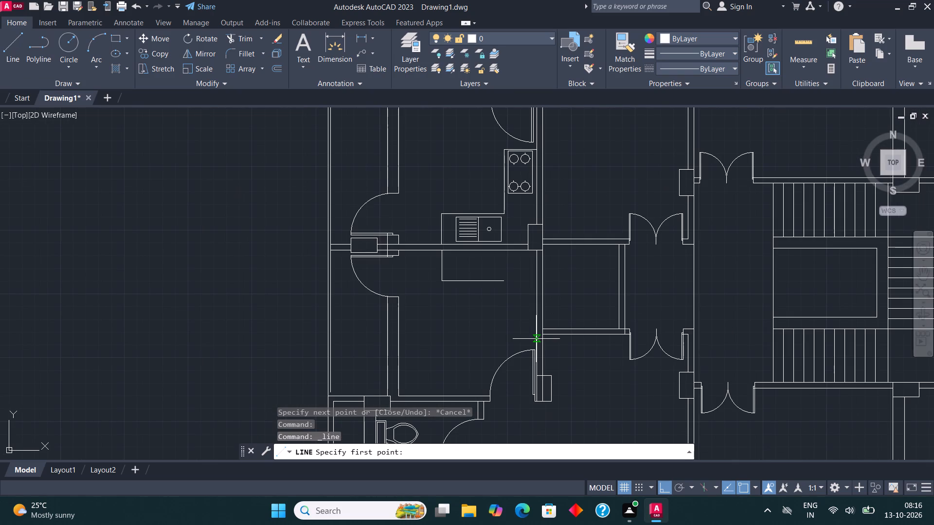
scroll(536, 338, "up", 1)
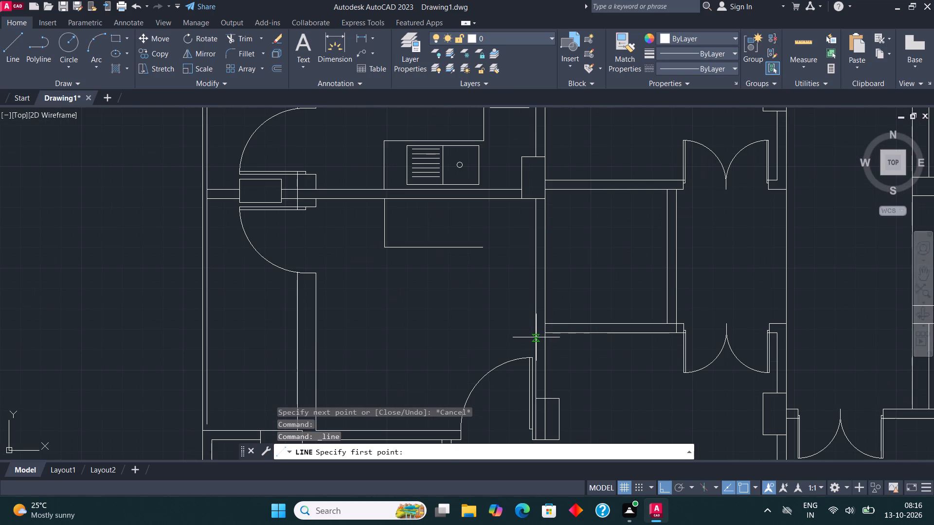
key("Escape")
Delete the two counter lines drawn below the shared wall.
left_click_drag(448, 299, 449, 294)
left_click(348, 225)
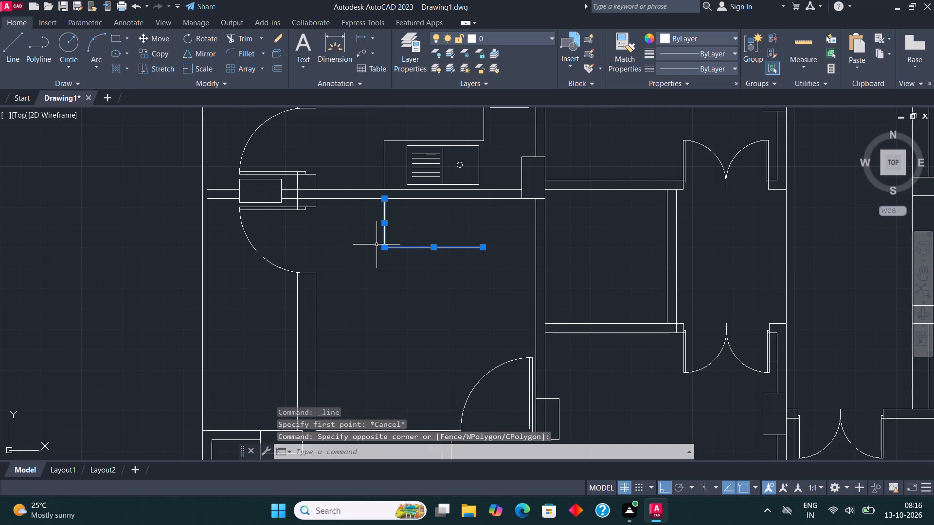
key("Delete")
Copy the northwestern spare kitchen set into the west room below the shared wall, snapping its sink-side counter end to the south wall's door corner.
scroll(378, 245, "down", 2)
scroll(380, 296, "down", 1)
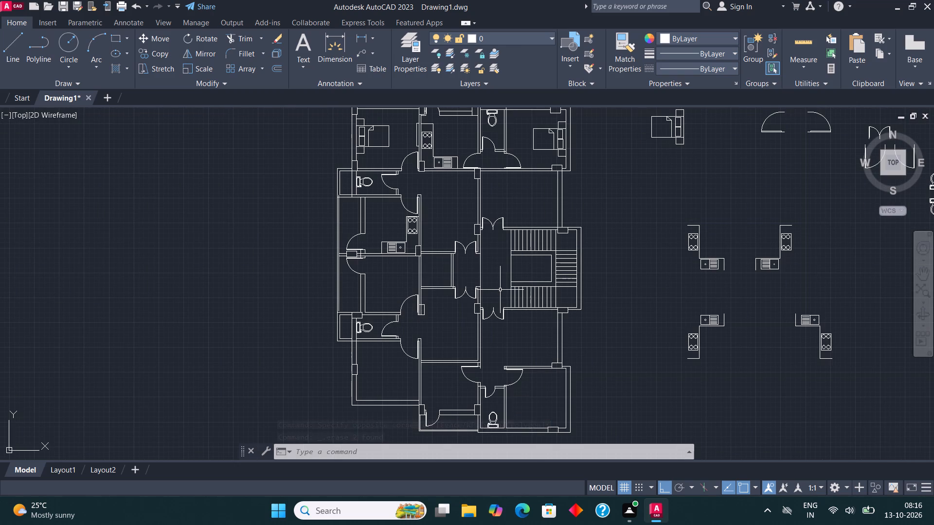
left_click(726, 277)
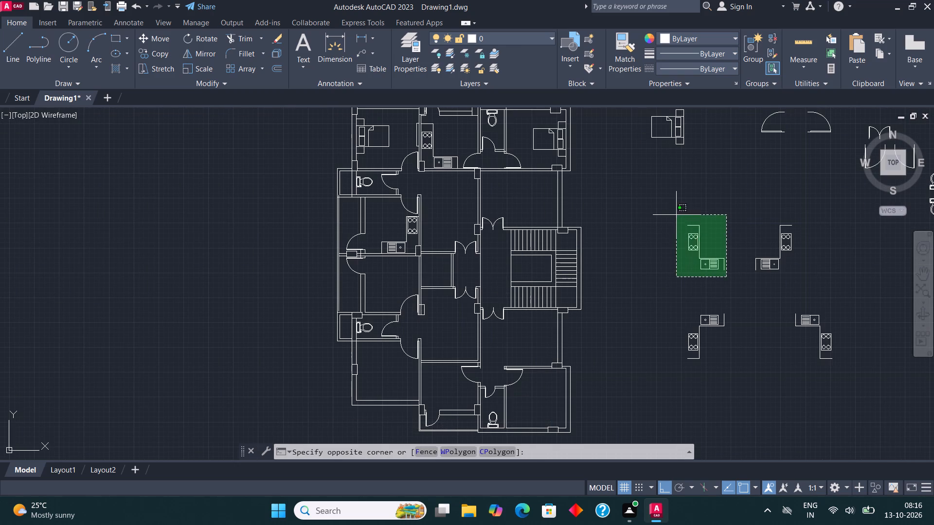
left_click(676, 215)
left_click(160, 47)
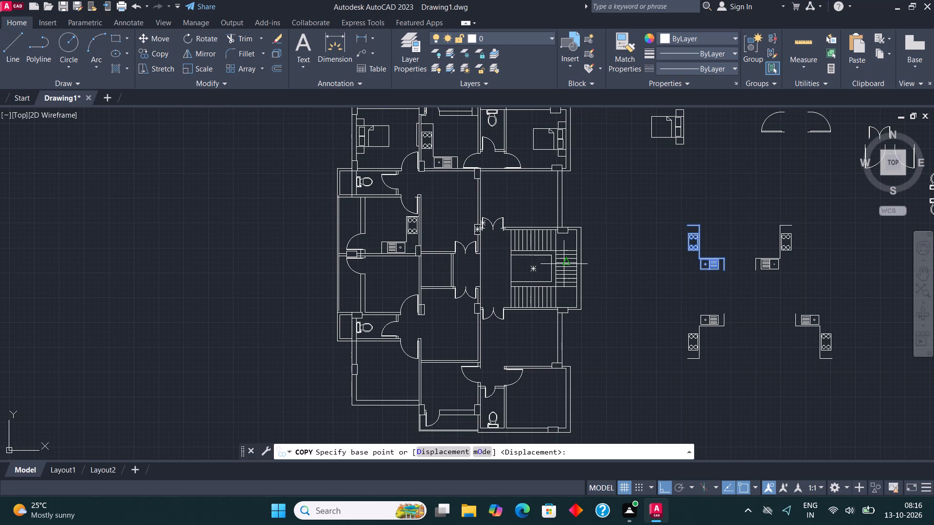
scroll(693, 271, "up", 2)
left_click(766, 268)
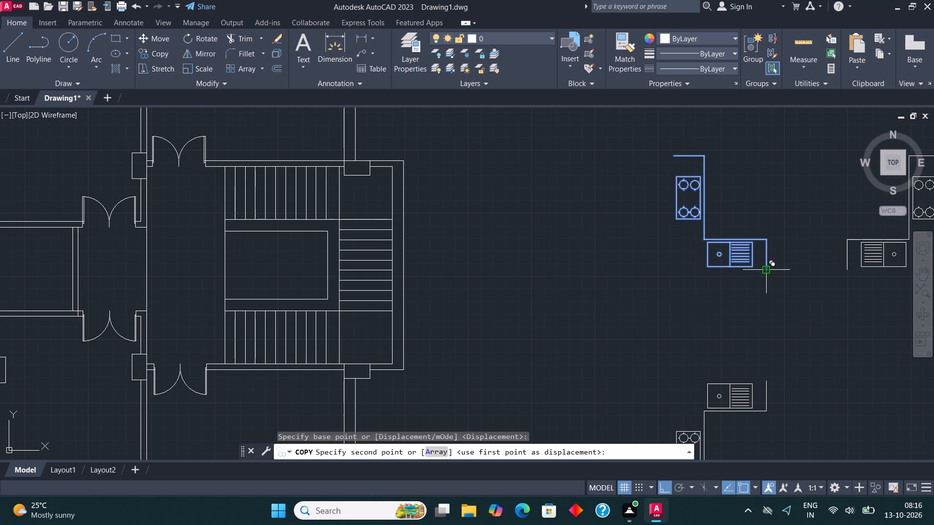
key("F8")
middle_click_drag(312, 350, 526, 345)
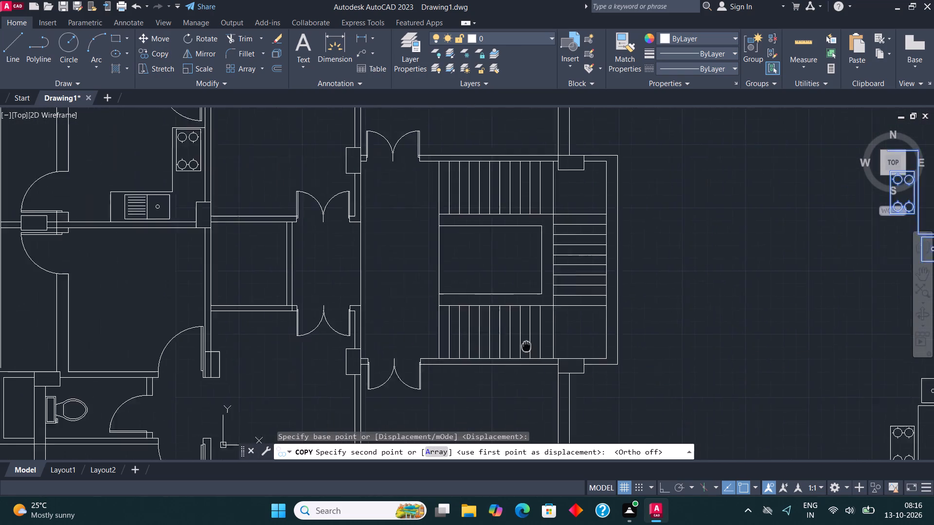
middle_click_drag(526, 345, 571, 362)
scroll(179, 397, "up", 1)
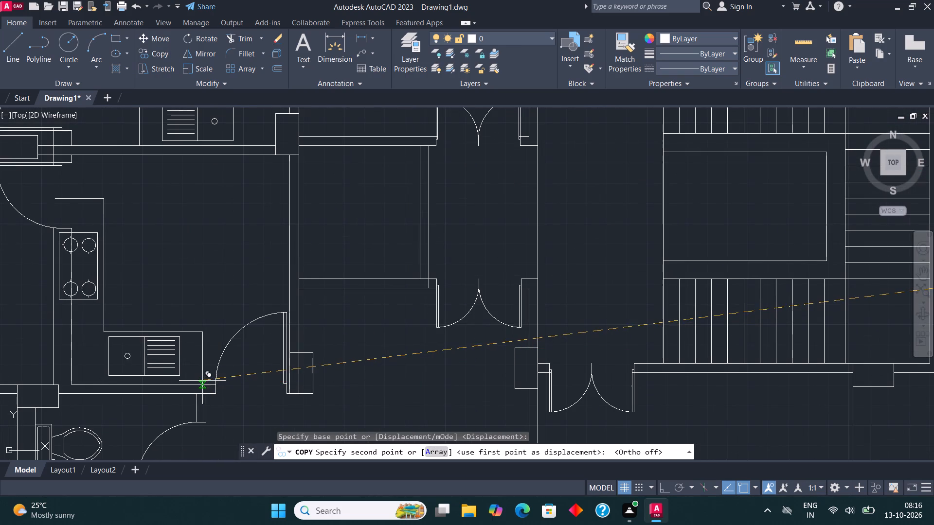
left_click(215, 385)
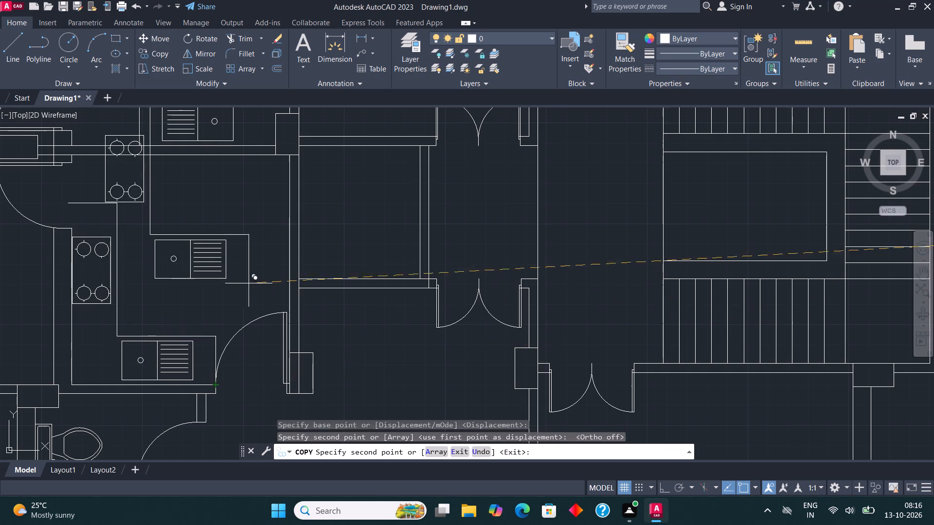
middle_click_drag(278, 288, 476, 310)
key("Escape")
Trim away the copied counter's short end line north of the stove.
scroll(261, 256, "up", 1)
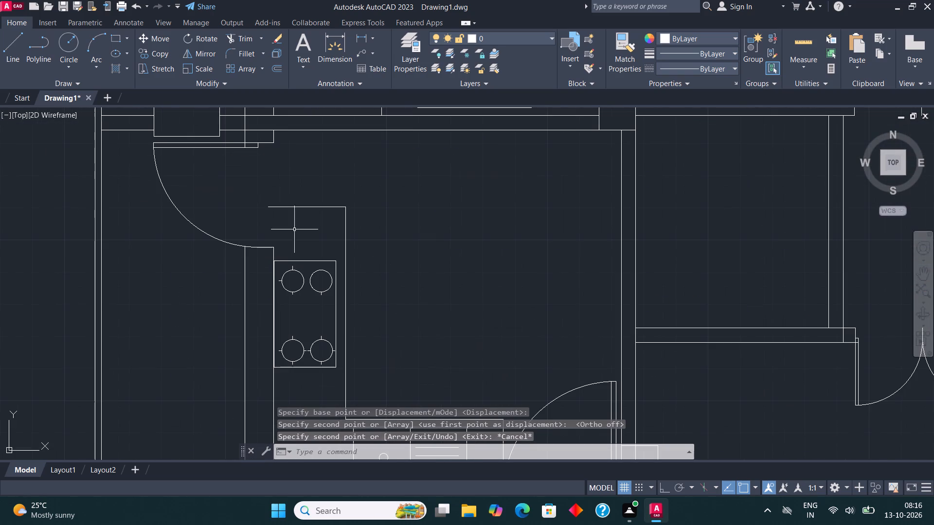
left_click(251, 36)
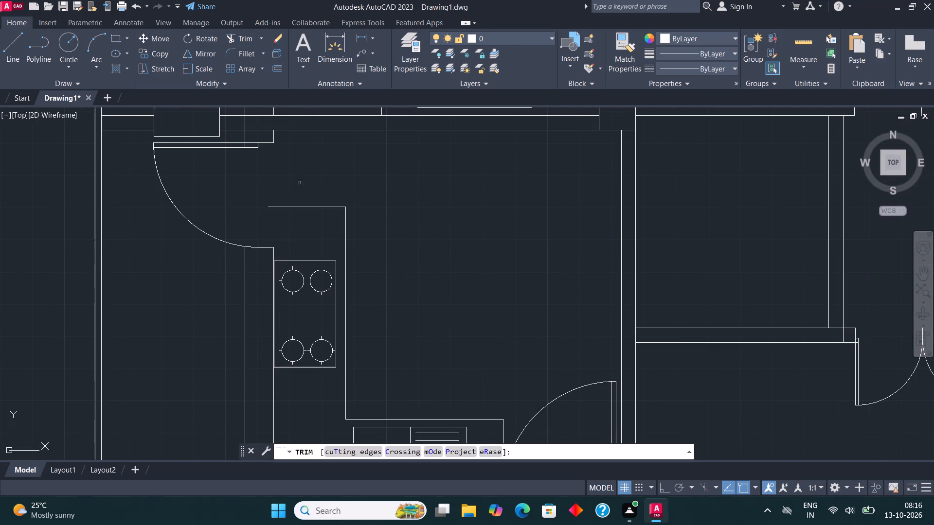
left_click_drag(300, 219, 301, 214)
left_click(308, 176)
key("Escape")
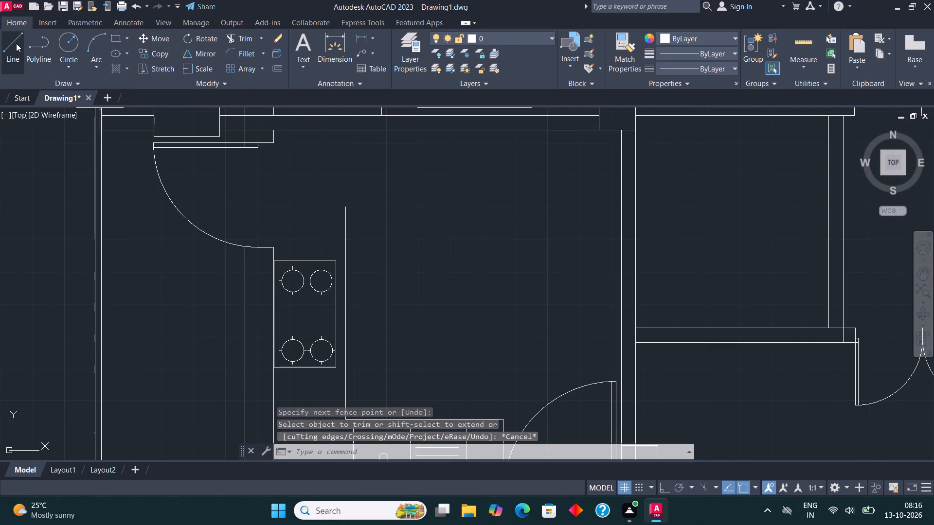
Close the counter just north of the stove with a horizontal line from the wall, and trim the ends extending past the new corner.
left_click(16, 43)
left_click(271, 254)
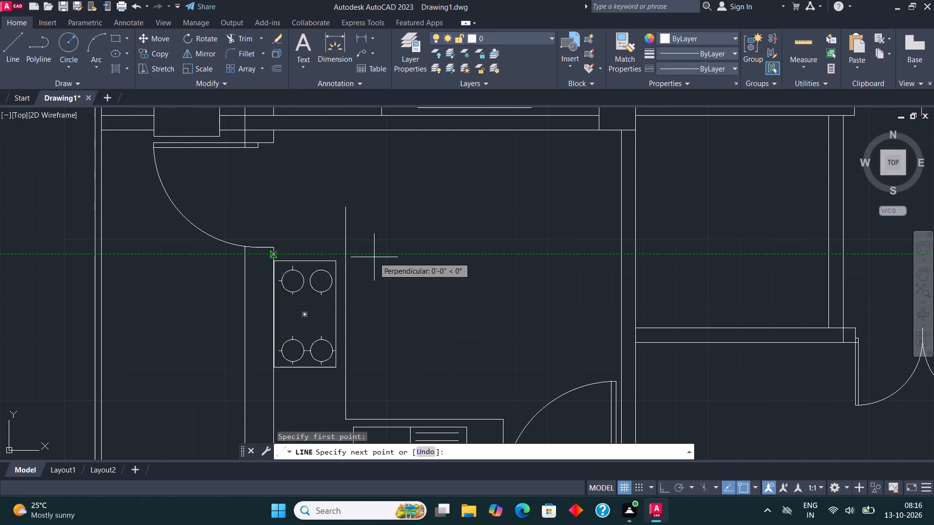
left_click(380, 257)
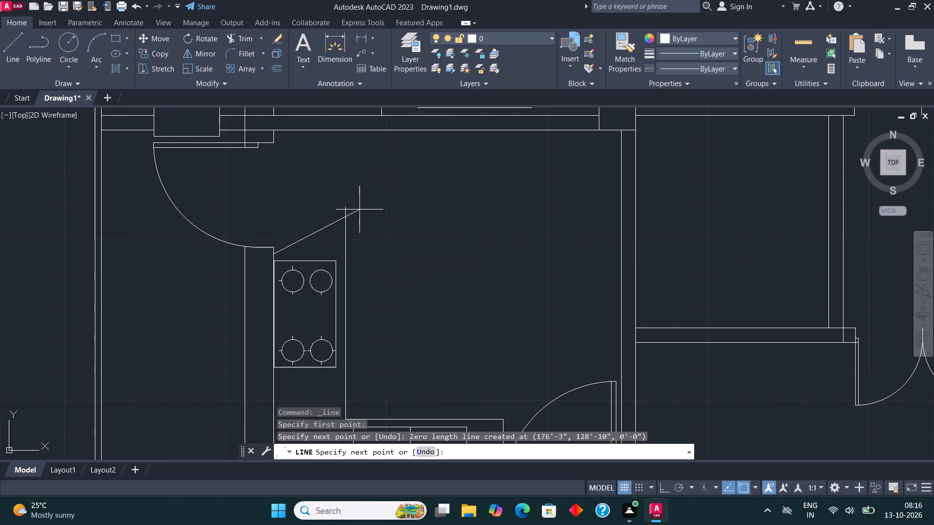
key("F8")
left_click(371, 241)
key("Escape")
left_click(245, 42)
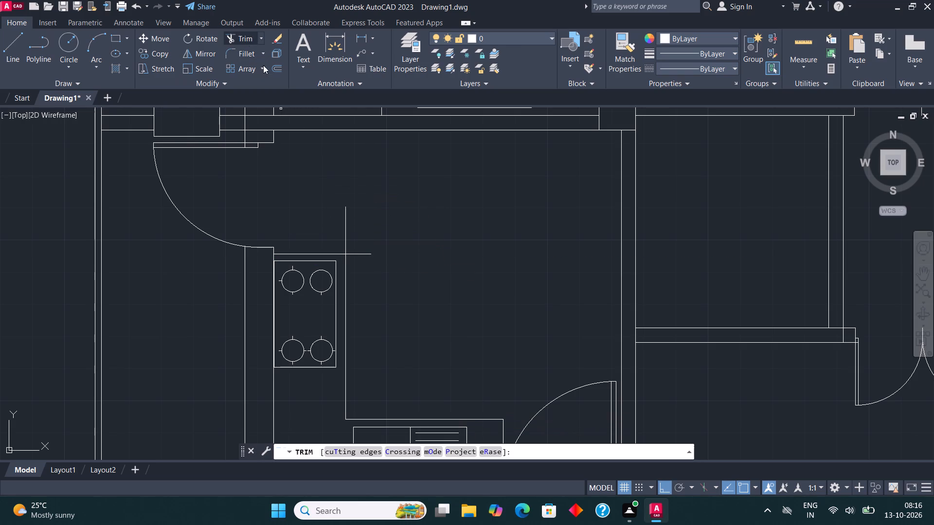
left_click_drag(333, 227, 362, 285)
scroll(435, 167, "down", 2)
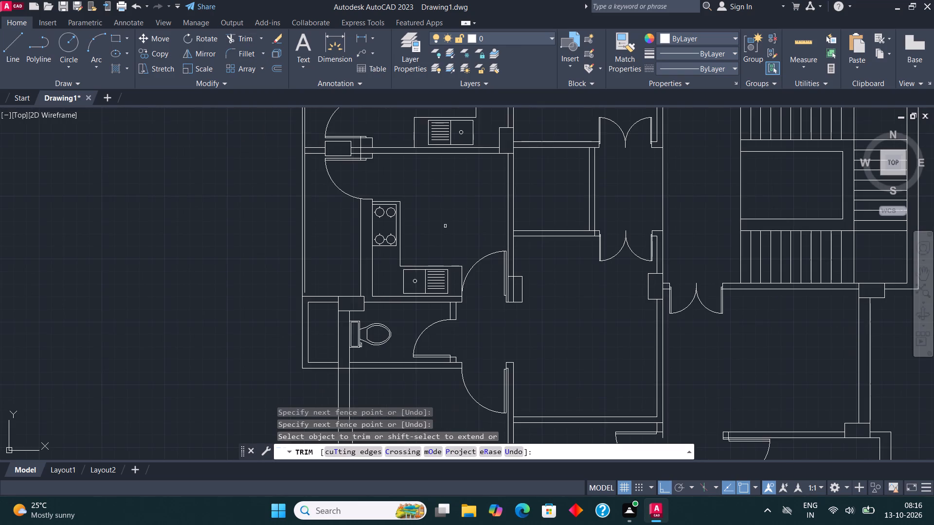
scroll(447, 251, "up", 2)
key("Escape")
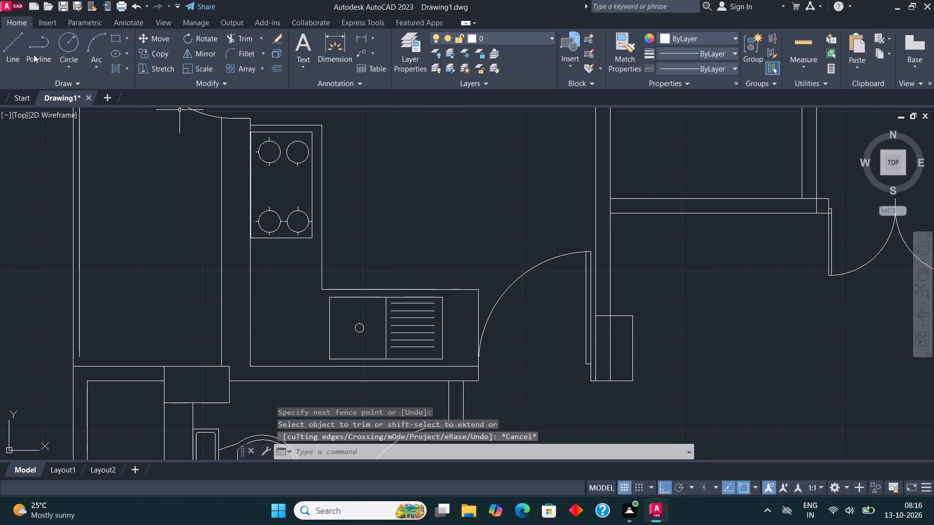
Draw a vertical counter end line just east of the sink and trim the counter portion beyond it beside the door.
left_click(16, 38)
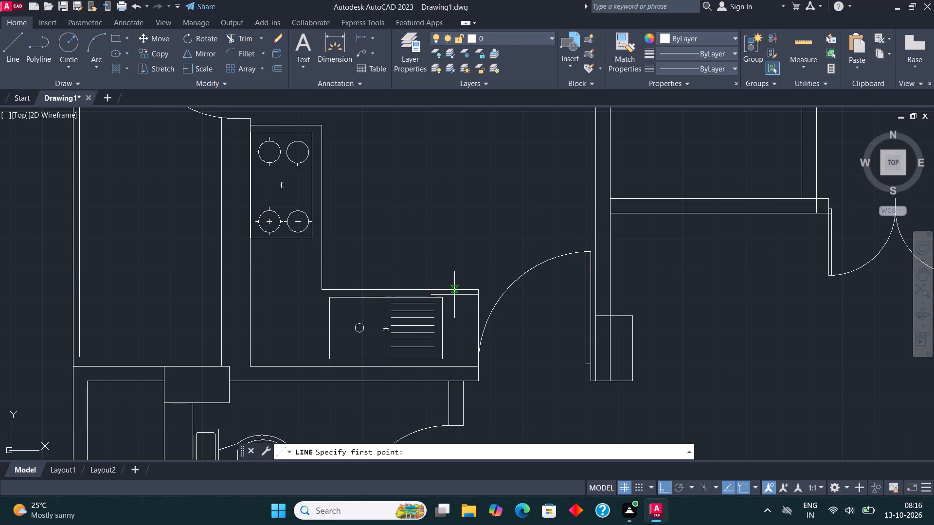
left_click(454, 295)
left_click(455, 362)
key("Escape")
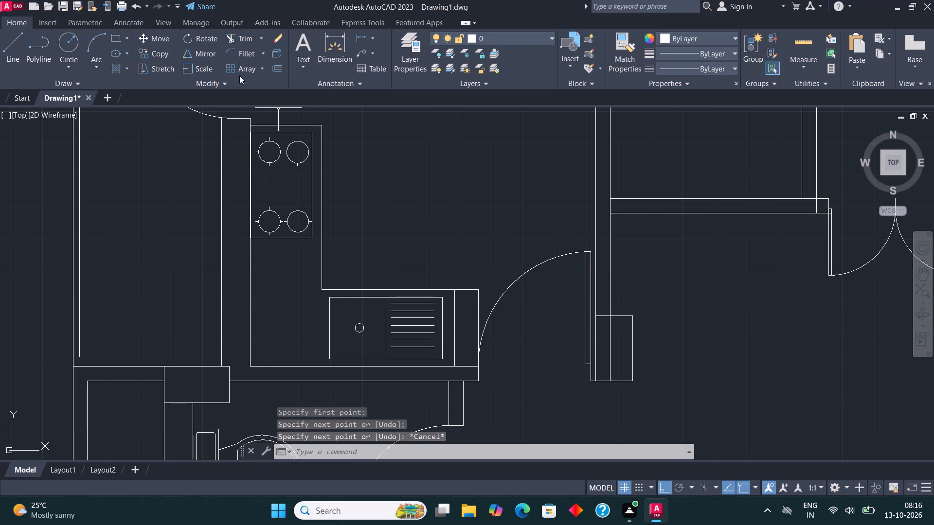
left_click(245, 34)
left_click_drag(475, 280, 482, 299)
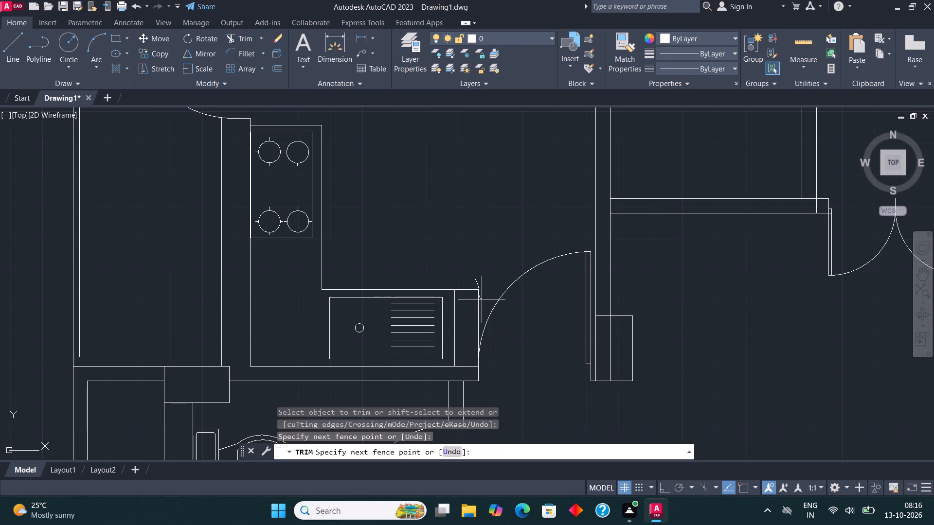
left_click_drag(482, 299, 474, 295)
key("Escape")
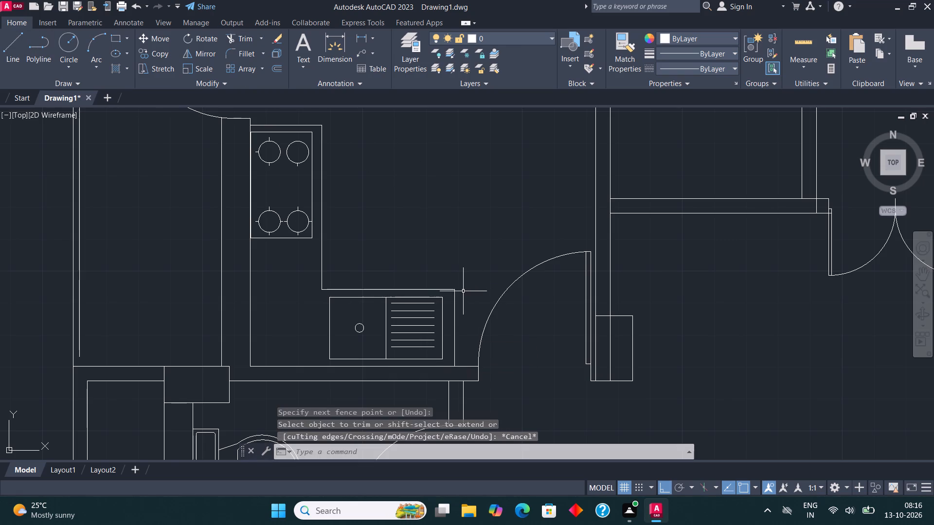
Copy the northwest bedroom's bed with both nightstands about 40' straight south into the southwest bedroom, against its west wall.
scroll(315, 318, "down", 1)
scroll(297, 243, "up", 2)
scroll(309, 295, "down", 3)
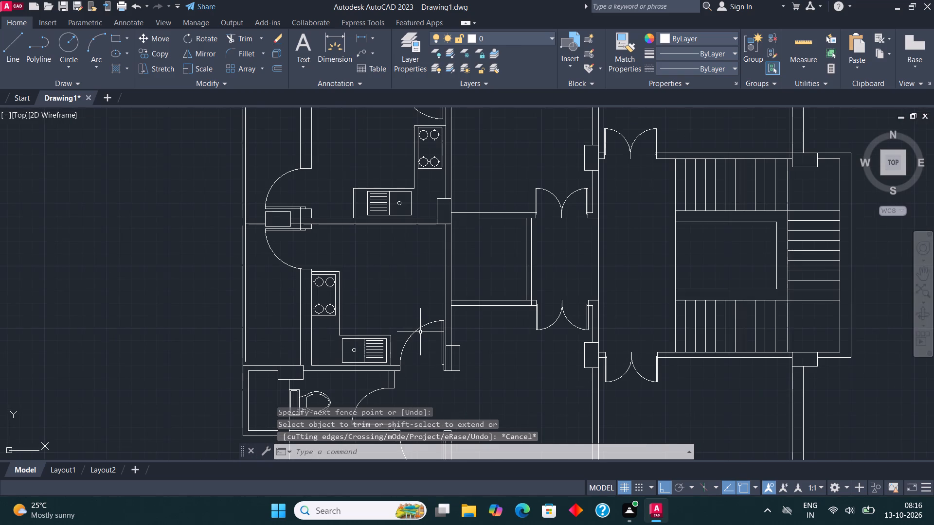
scroll(422, 338, "down", 1)
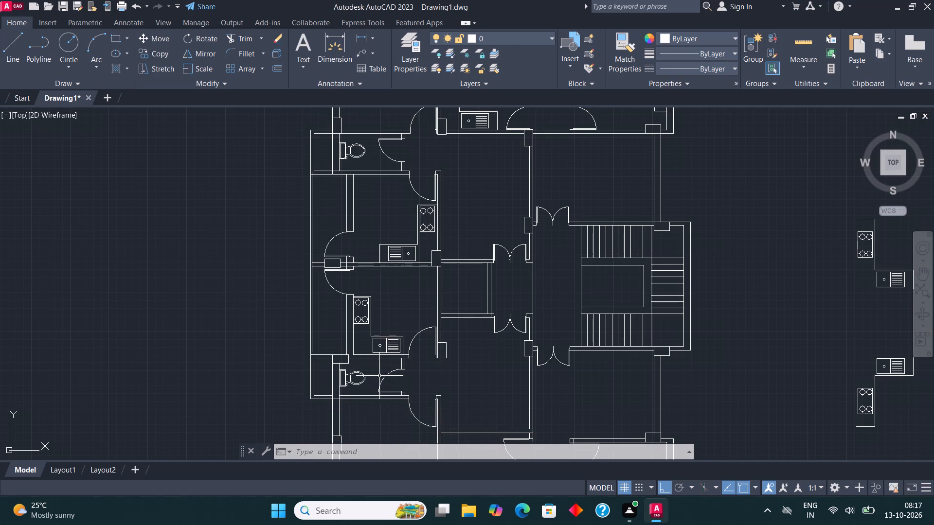
scroll(380, 385, "down", 1)
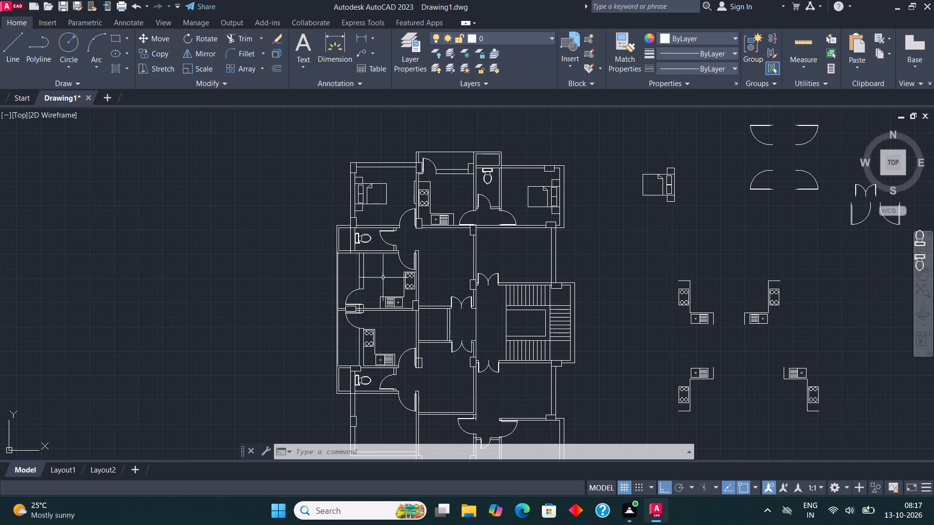
scroll(376, 192, "up", 2)
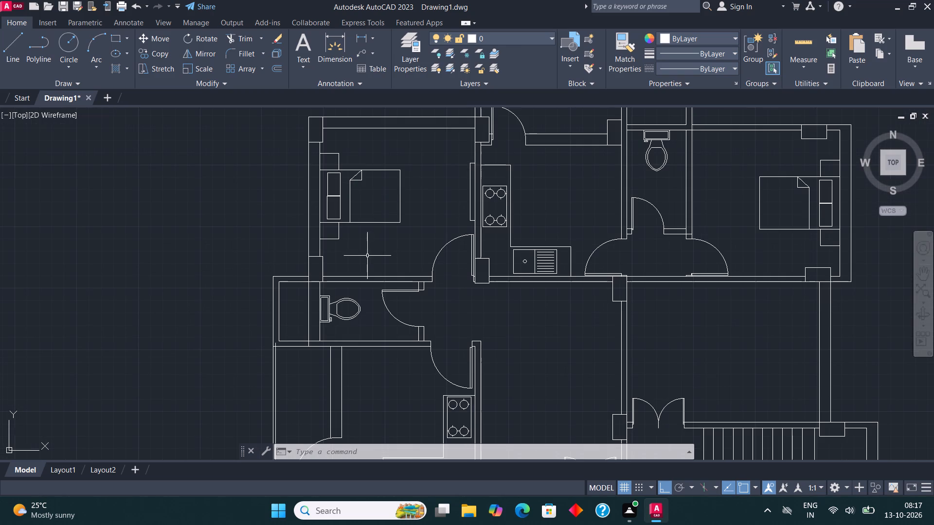
left_click(367, 256)
left_click(332, 154)
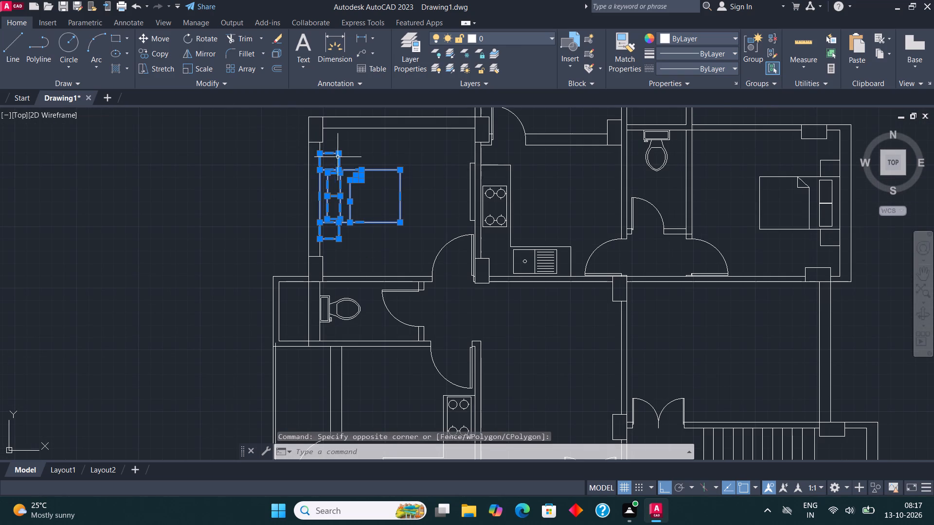
scroll(339, 156, "up", 2)
left_click(476, 292)
left_click(324, 157)
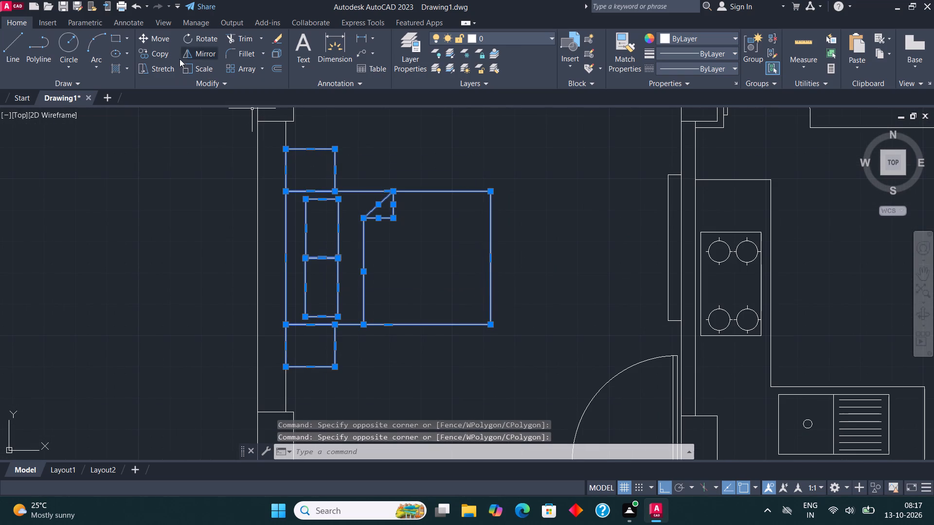
left_click(162, 56)
left_click(285, 238)
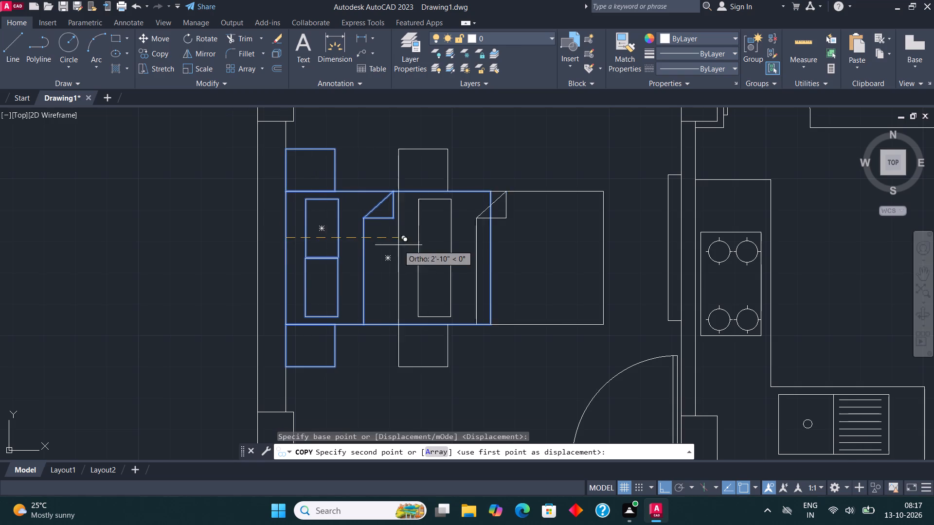
scroll(417, 243, "down", 5)
scroll(408, 389, "up", 4)
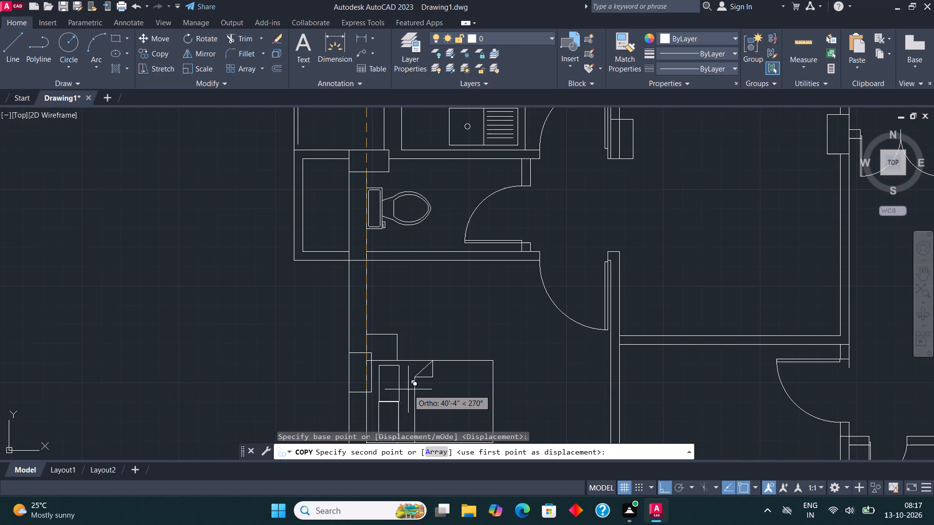
left_click(406, 374)
scroll(494, 269, "down", 2)
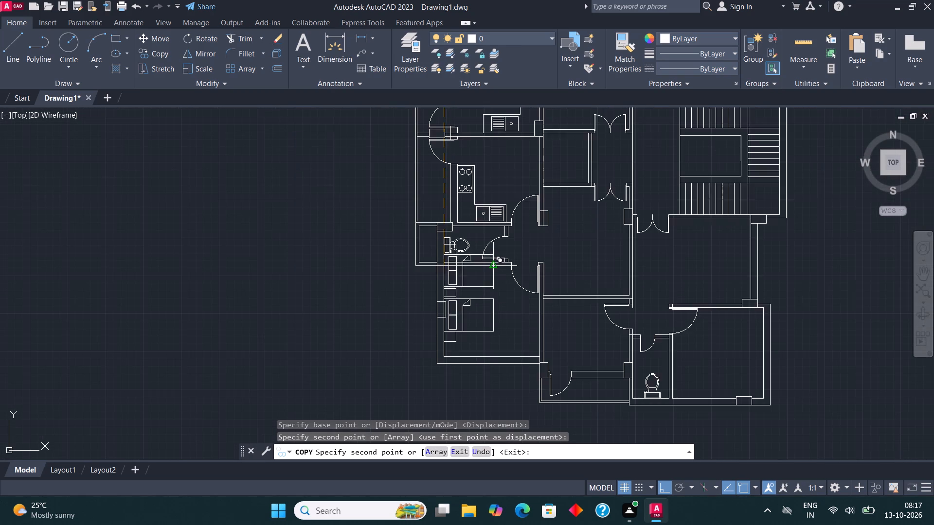
scroll(422, 314, "up", 3)
key("Escape")
Move the column behind the southwest bedroom's bed west so its east edge is flush with the wall's inner face.
left_click(488, 270)
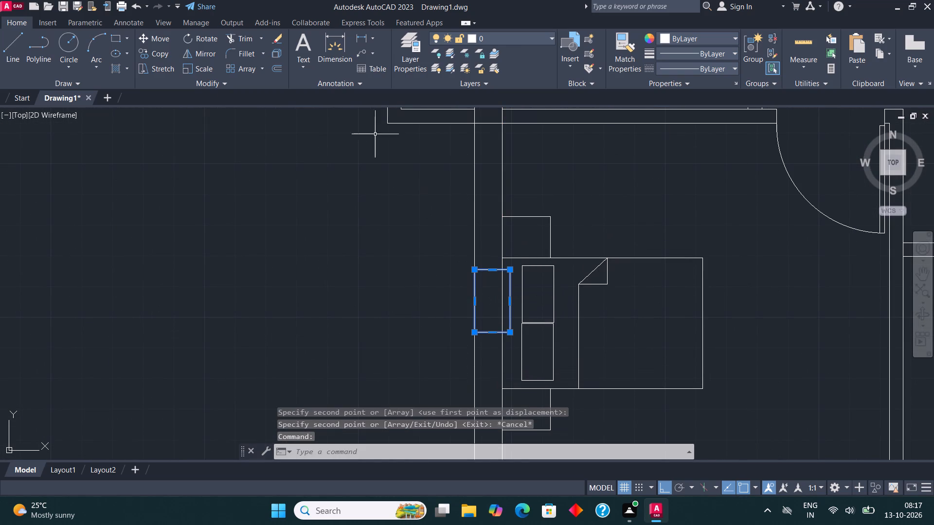
left_click(153, 38)
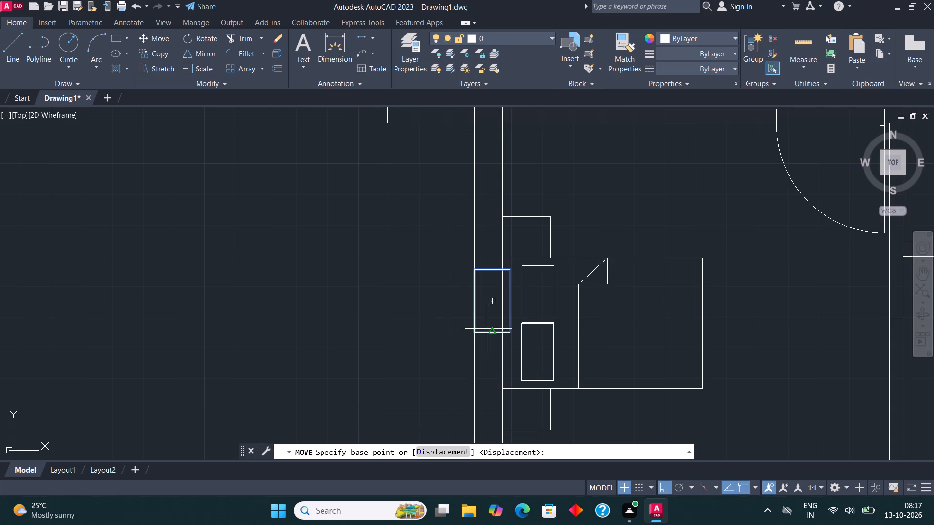
scroll(493, 332, "up", 2)
left_click(532, 335)
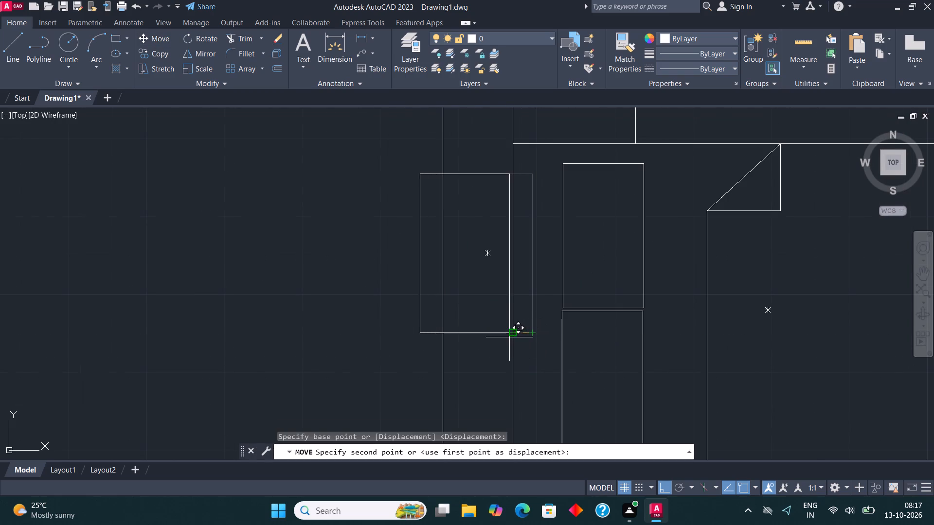
left_click(509, 337)
scroll(309, 298, "down", 3)
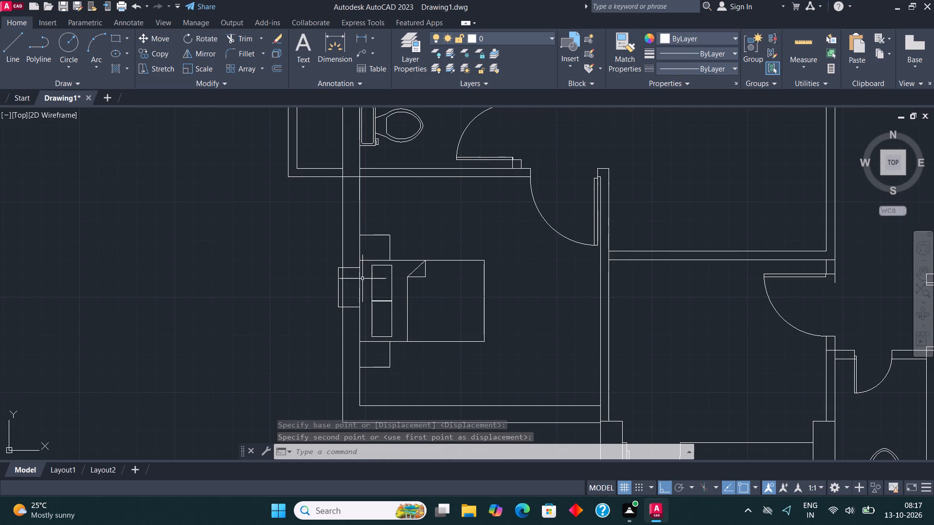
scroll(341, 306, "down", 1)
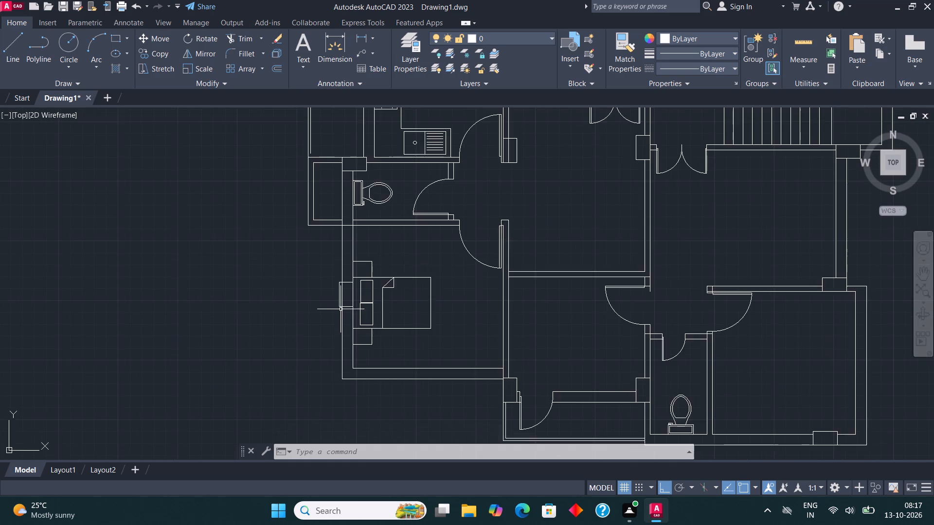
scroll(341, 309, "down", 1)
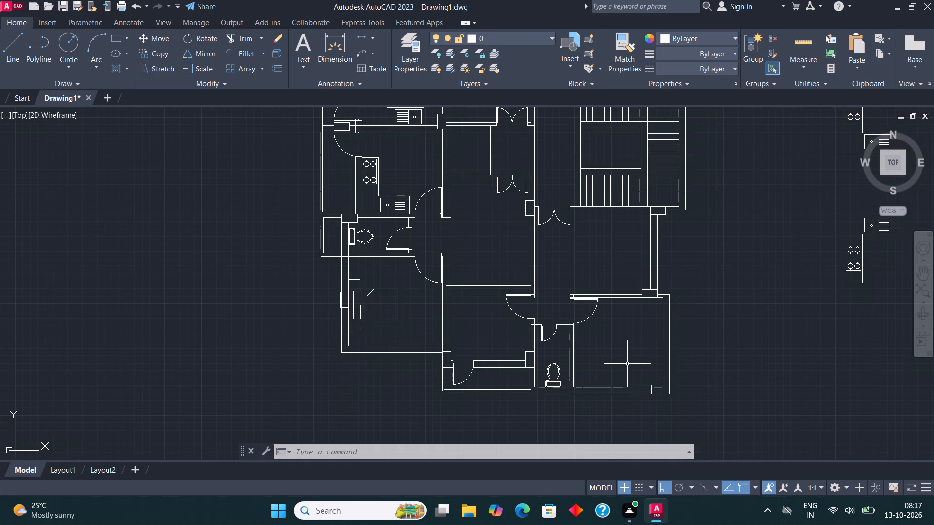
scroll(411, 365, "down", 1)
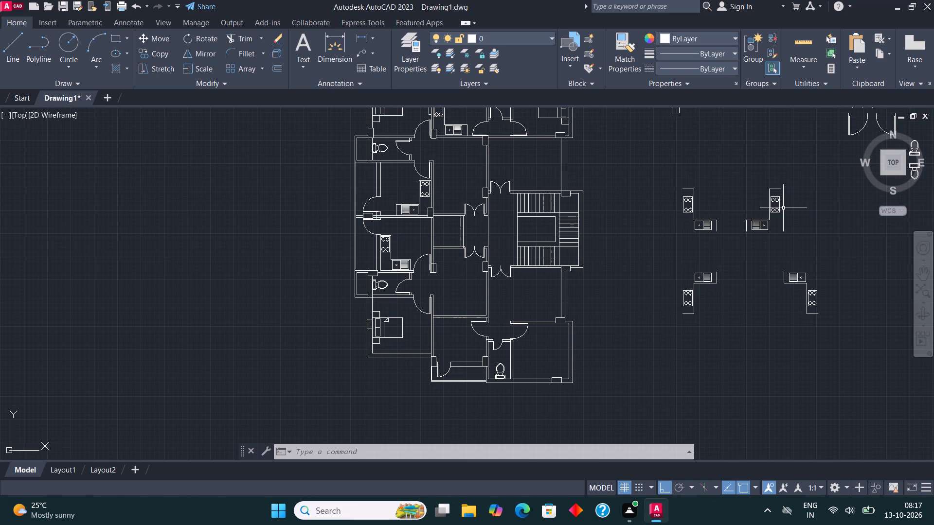
Scale the northeast spare kitchen counter set, with its stove and sink, down to roughly two-thirds of its size.
scroll(783, 208, "up", 2)
left_click_drag(769, 311, 769, 304)
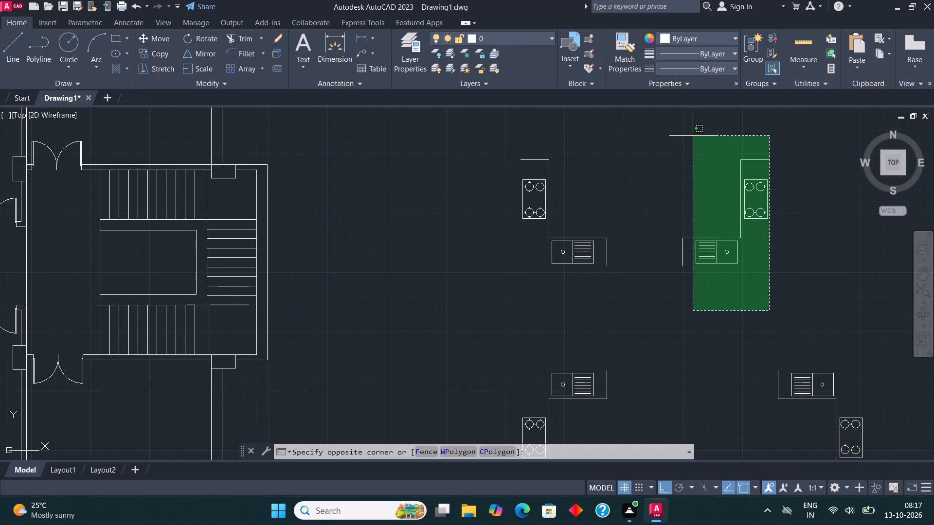
left_click(648, 144)
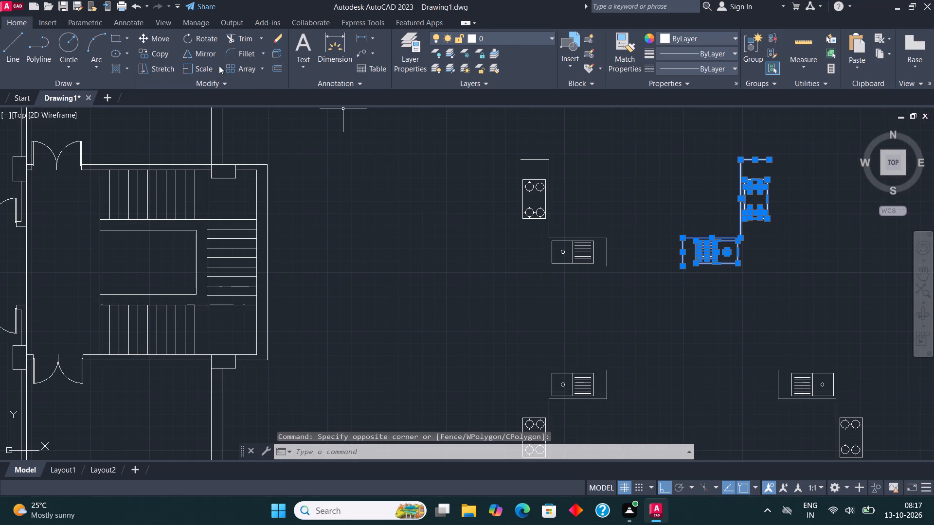
left_click(202, 67)
left_click(720, 271)
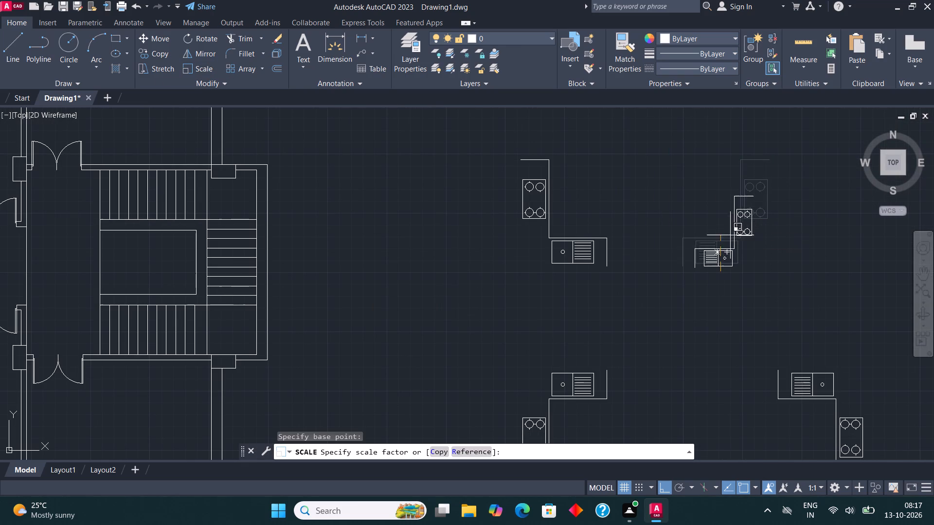
left_click(729, 236)
Copy the reduced kitchen set into the south kitchen, placing its sink-side counter end on the balcony wall's inner face.
left_click_drag(771, 309, 771, 301)
left_click(678, 151)
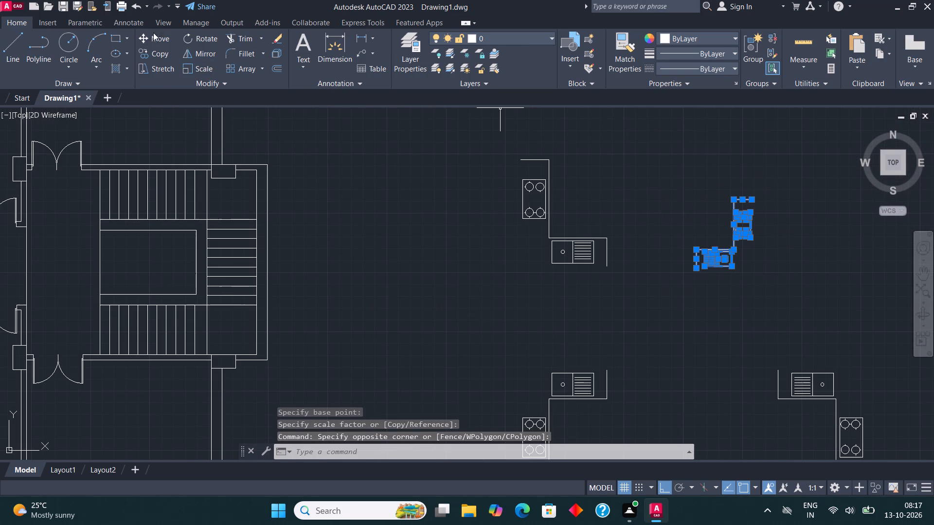
left_click(160, 49)
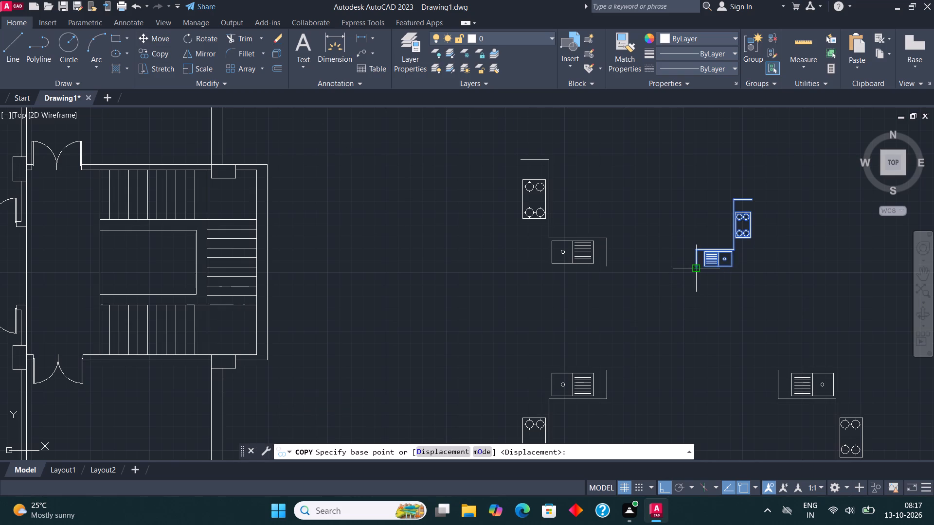
left_click(695, 267)
scroll(699, 226, "down", 3)
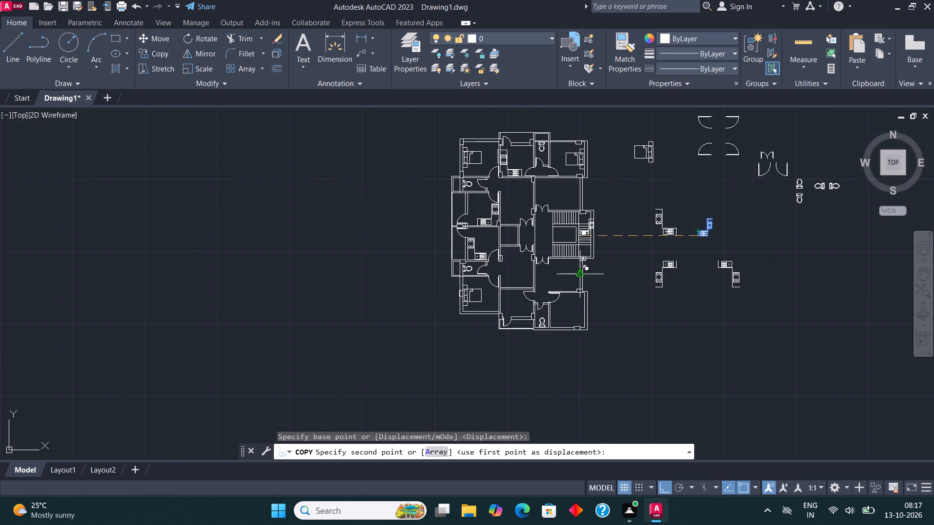
key("F8")
scroll(520, 309, "up", 5)
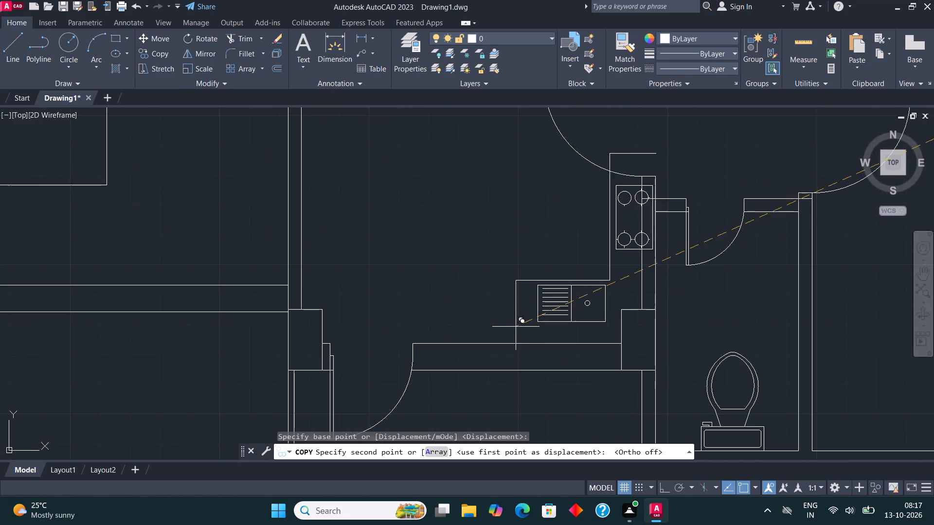
left_click(492, 344)
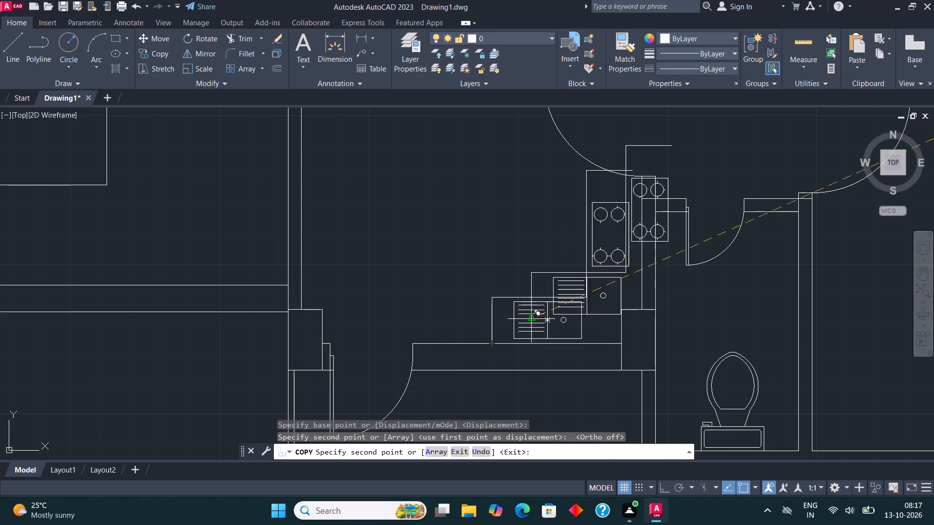
middle_click_drag(615, 238, 578, 310)
key("Escape")
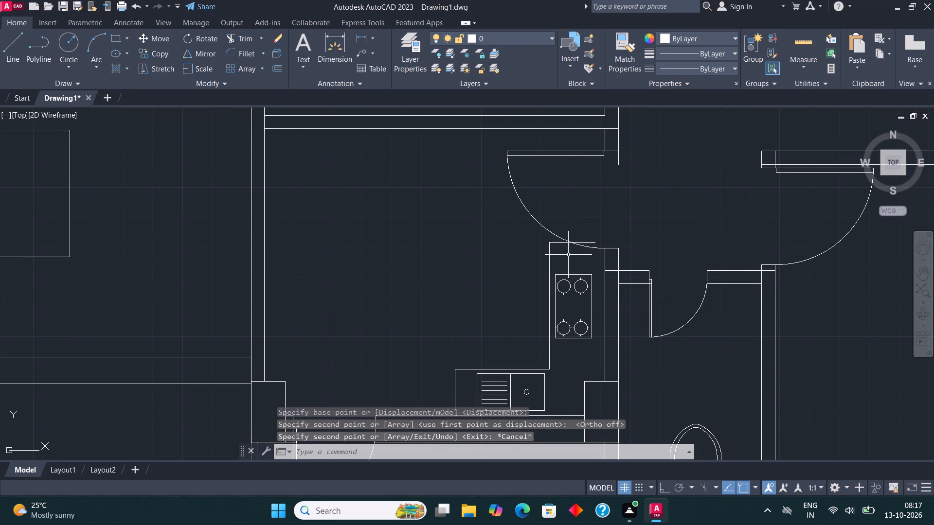
Delete the copied counter's vertical edge beside the stove and the horizontal end line north of it.
left_click(558, 259)
left_click(548, 245)
key("Delete")
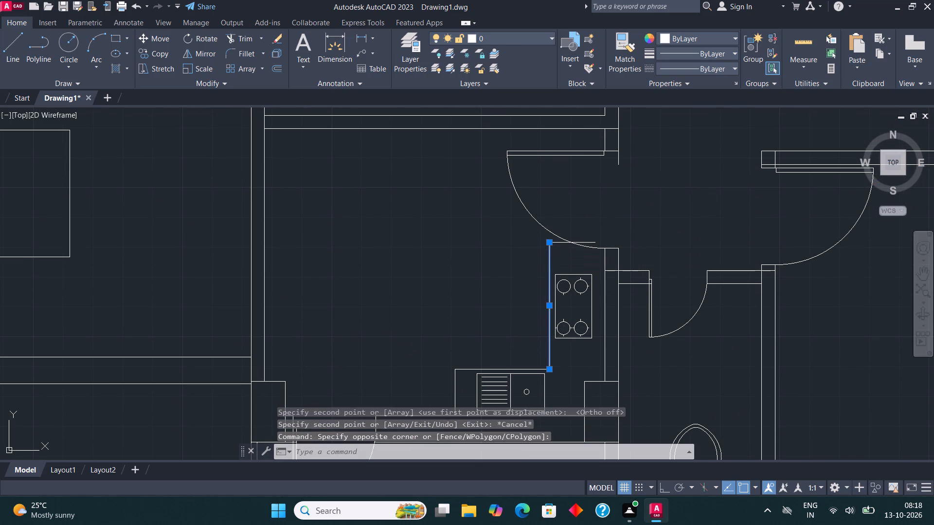
left_click(553, 243)
key("Delete")
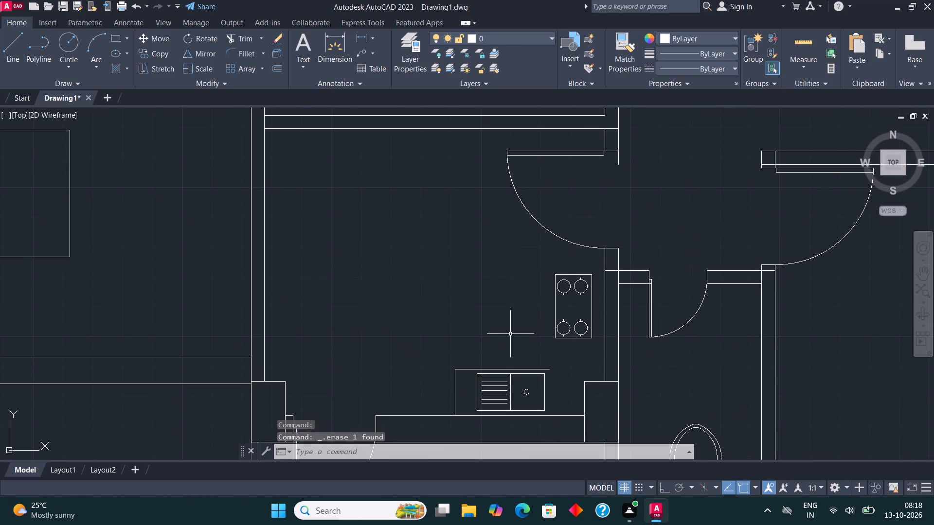
Redraw the counter edge from the sink counter's corner north past the stove, and close it east to the kitchen wall.
left_click(17, 48)
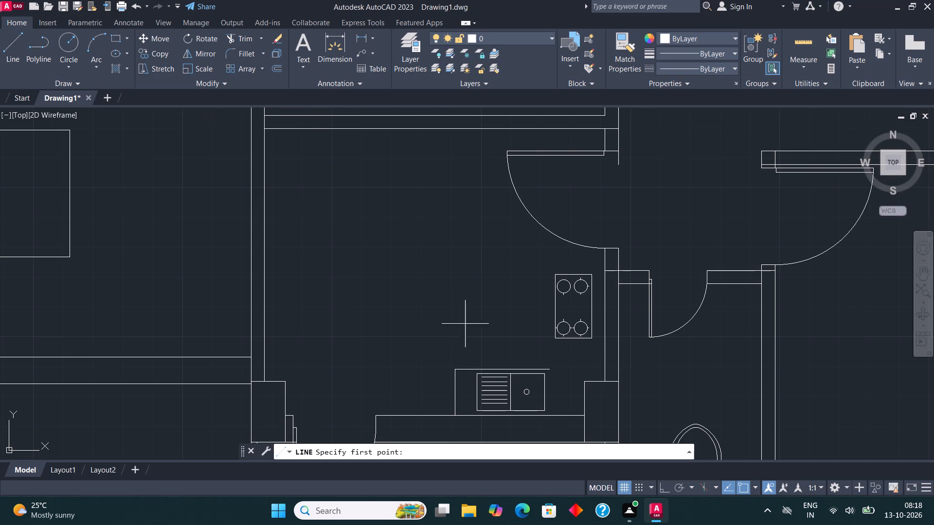
left_click(551, 373)
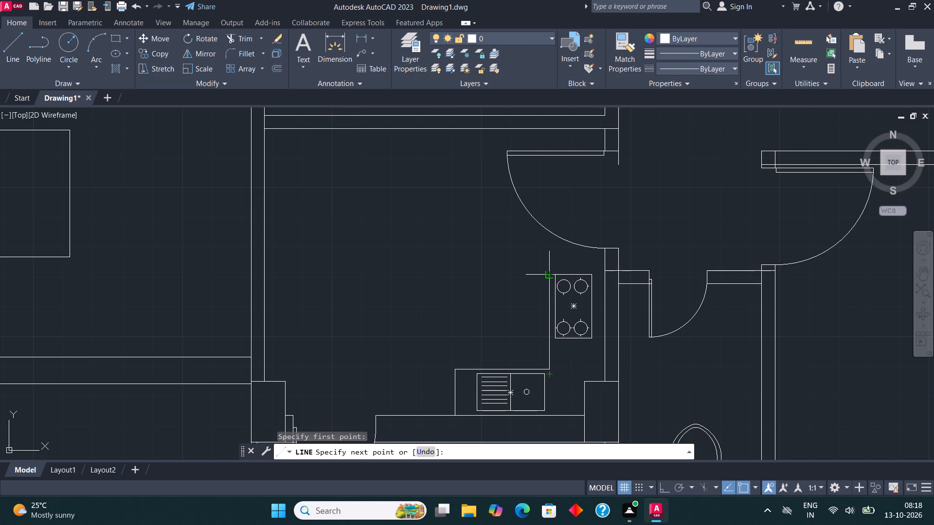
scroll(549, 276, "up", 1)
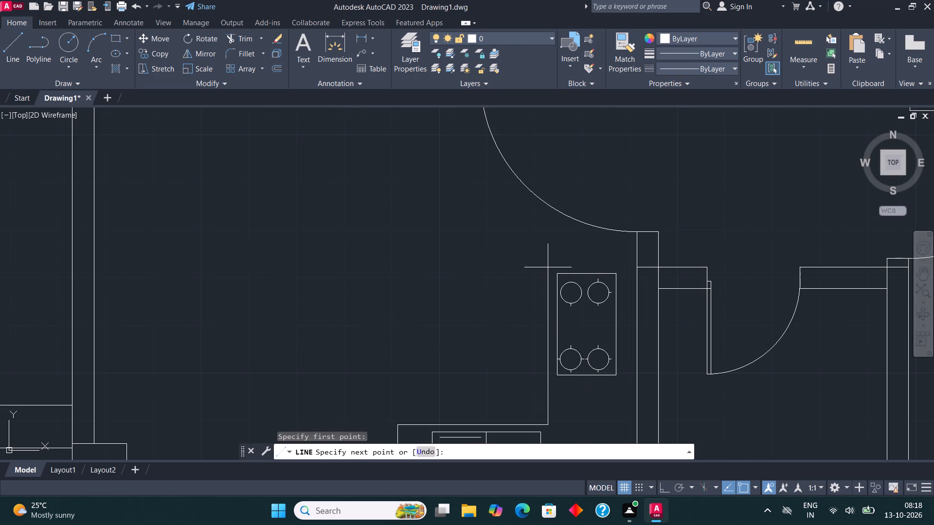
key("F8")
left_click(548, 267)
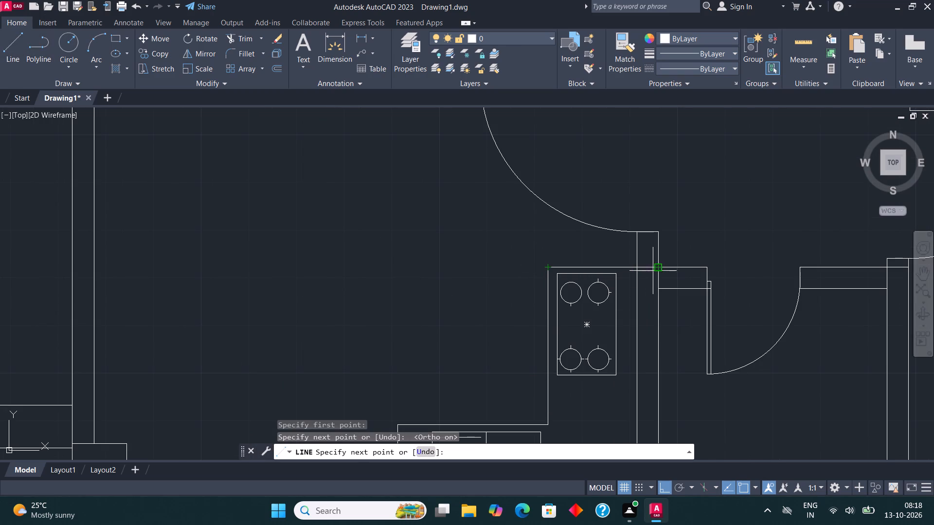
left_click(640, 270)
scroll(612, 257, "down", 2)
key("grave")
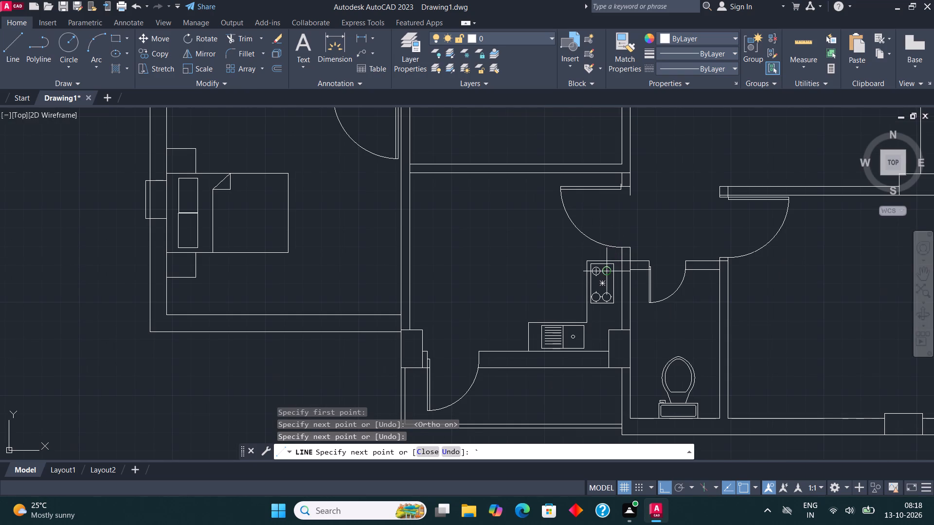
key("Escape")
Move the stove south and slightly east within the redrawn counter of the south kitchen.
scroll(603, 279, "up", 3)
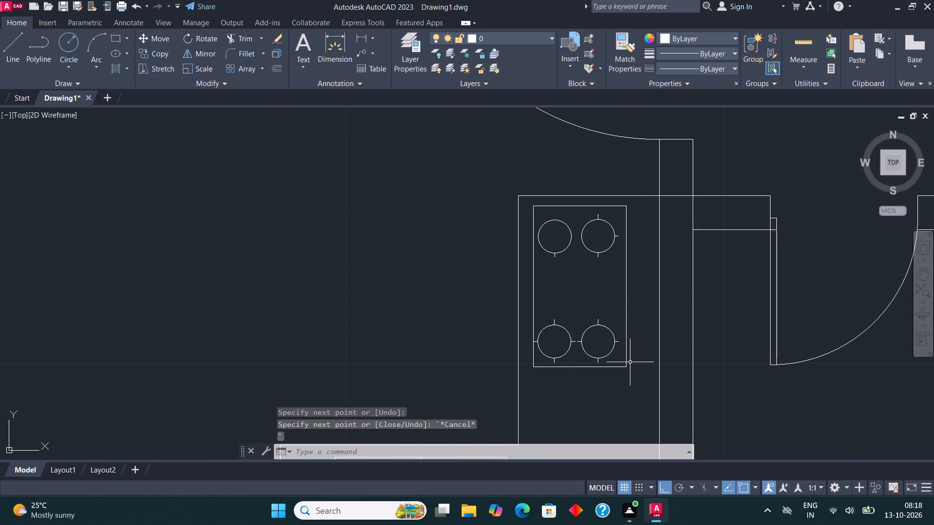
left_click(630, 379)
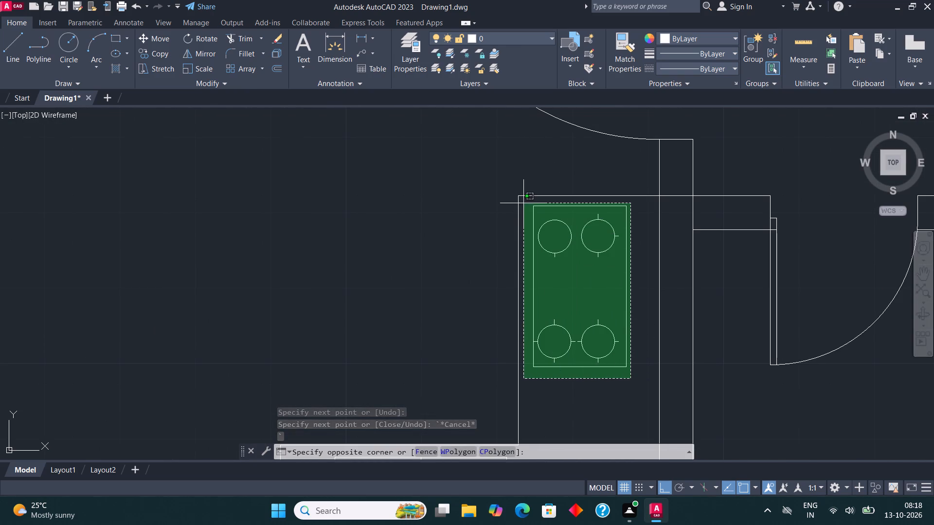
left_click(525, 200)
left_click(162, 37)
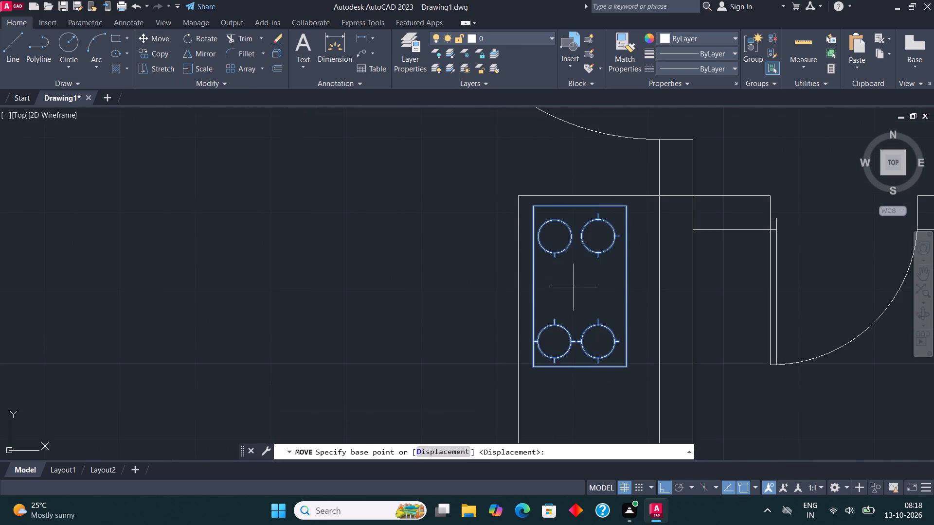
left_click(574, 287)
key("F8")
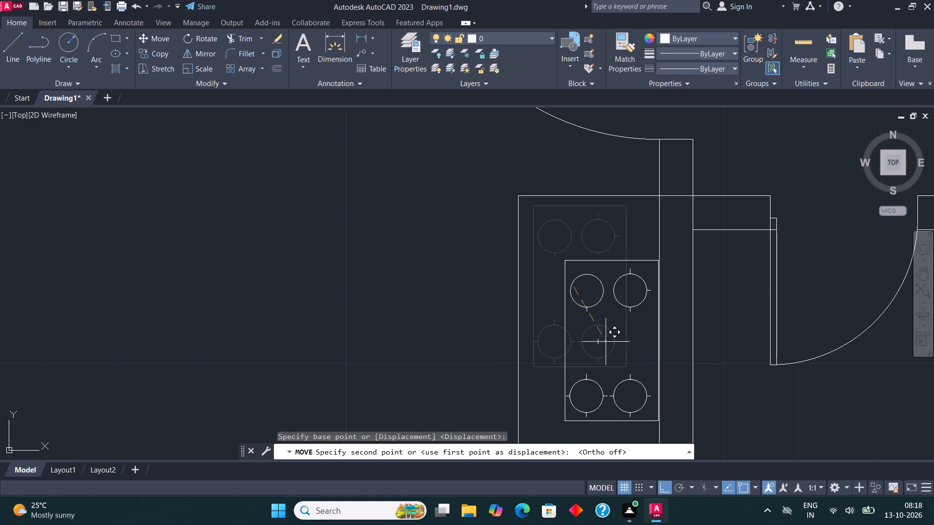
left_click(591, 364)
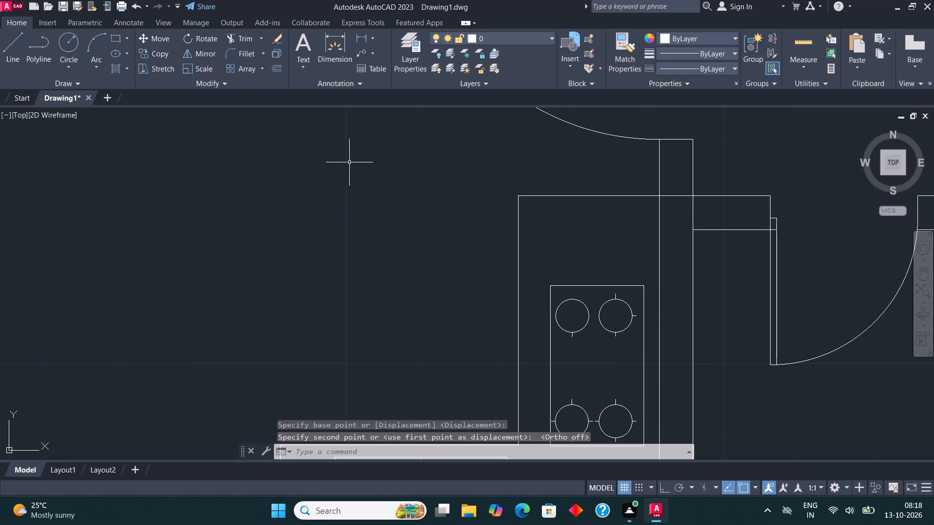
Copy the vertical tick marks of the stove's northeast burner onto its northwest burner, centre to centre.
left_click(6, 37)
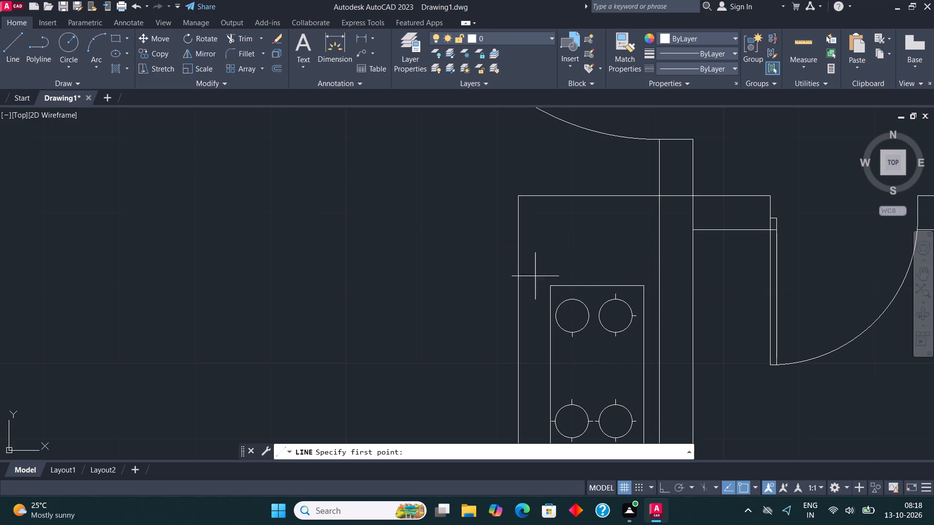
scroll(645, 299, "up", 2)
key("Escape")
left_click(567, 294)
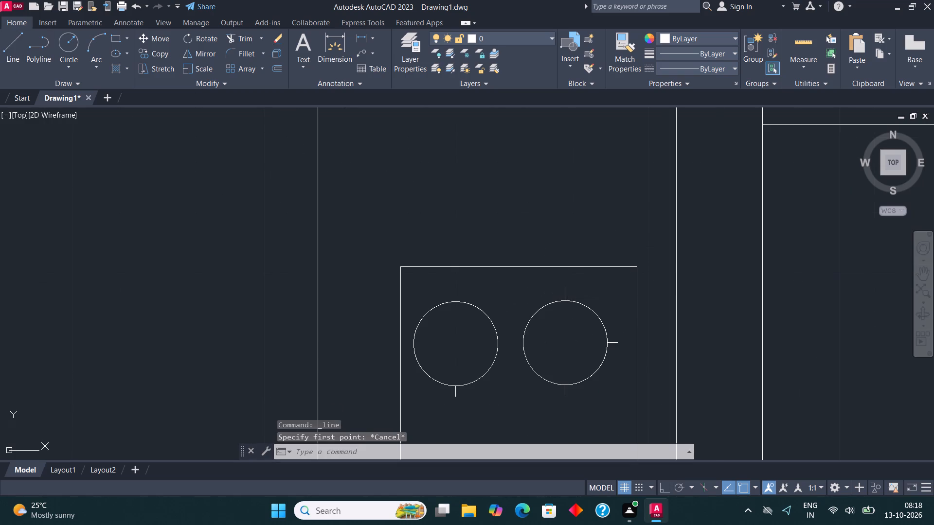
left_click(564, 394)
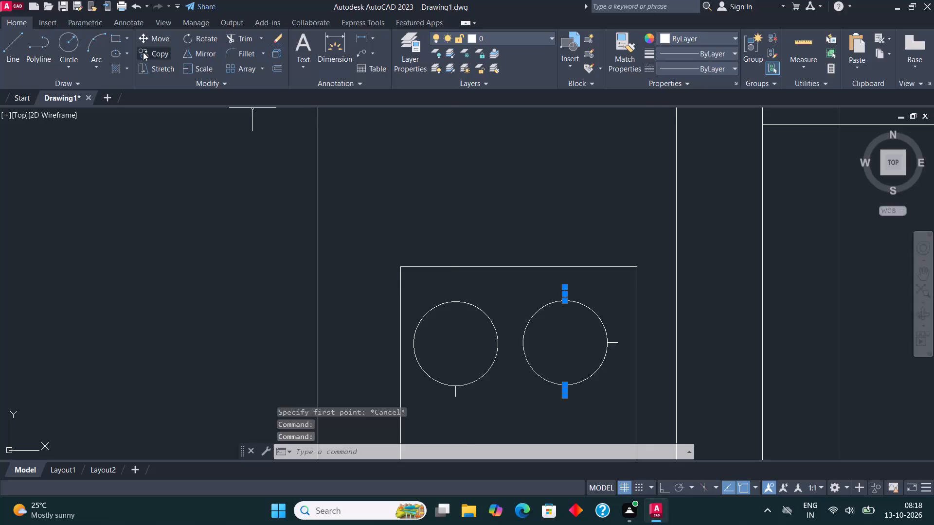
left_click(143, 52)
left_click(565, 343)
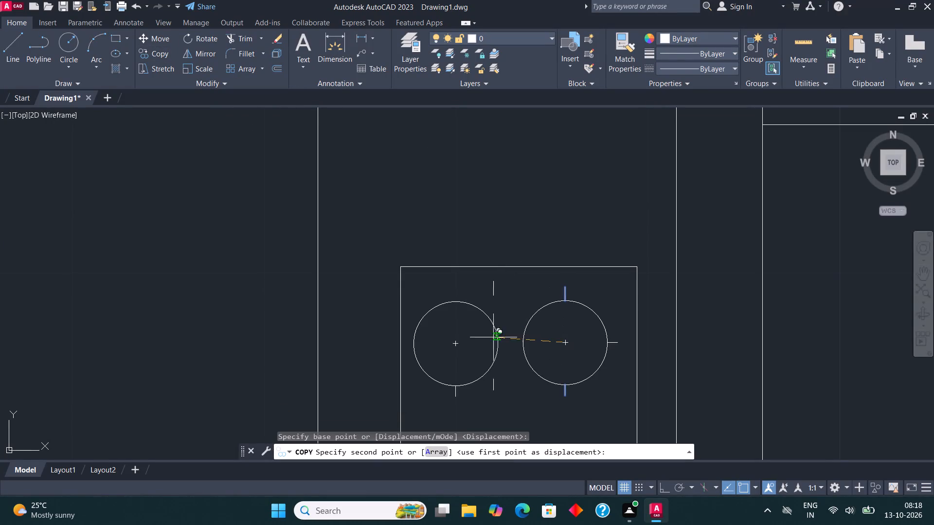
left_click(453, 343)
key("Escape")
scroll(495, 248, "down", 2)
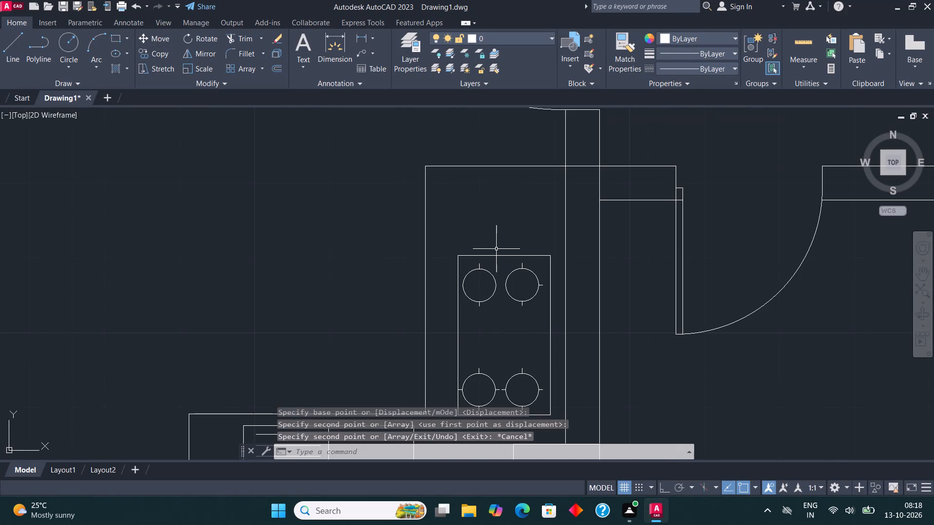
Copy the horizontal tick marks of the stove's southwest burner onto both northern burners, centre to centre.
scroll(479, 378, "up", 1)
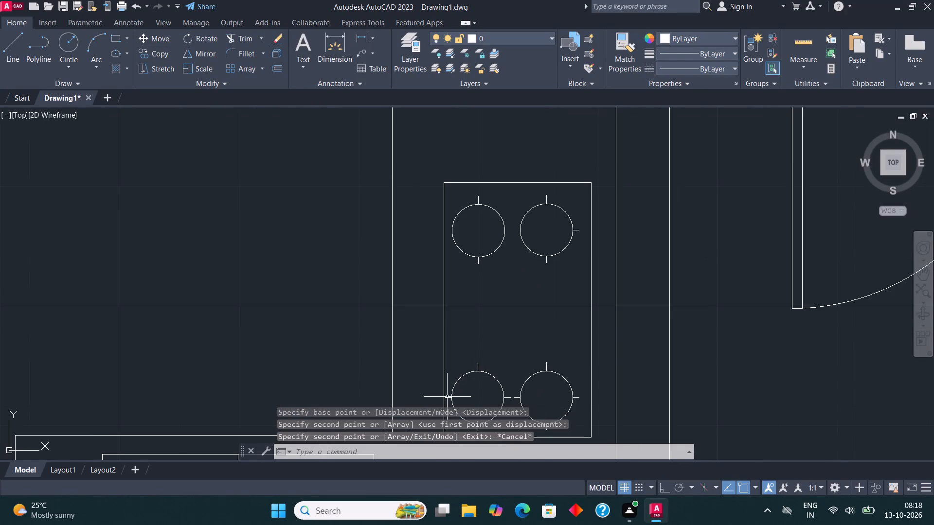
left_click(447, 396)
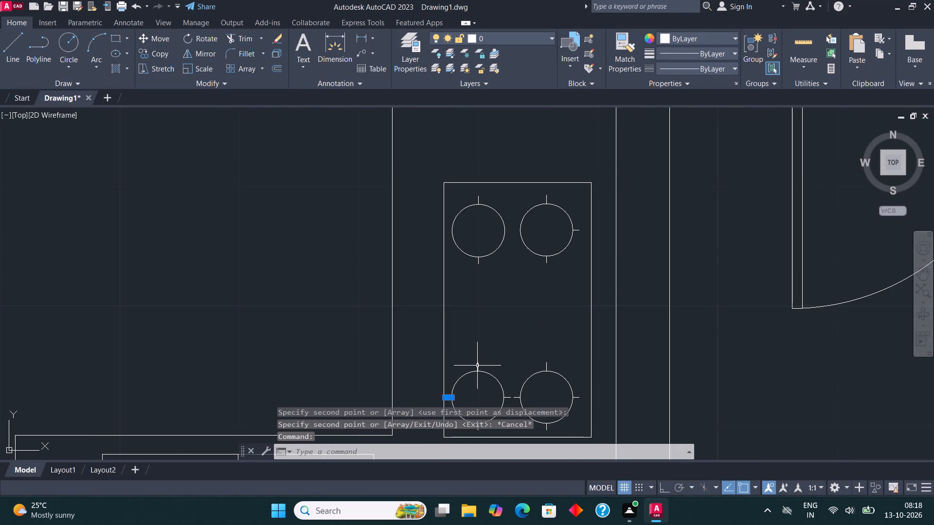
left_click(507, 399)
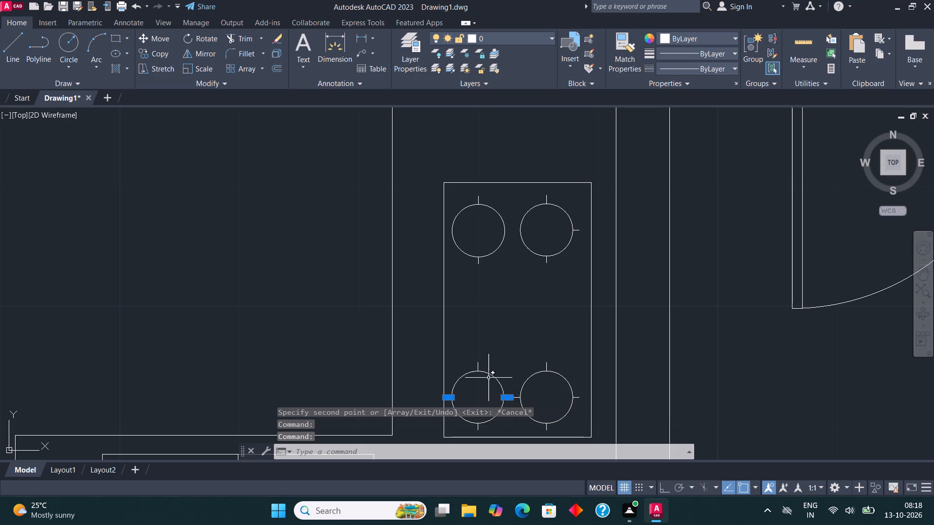
left_click(154, 54)
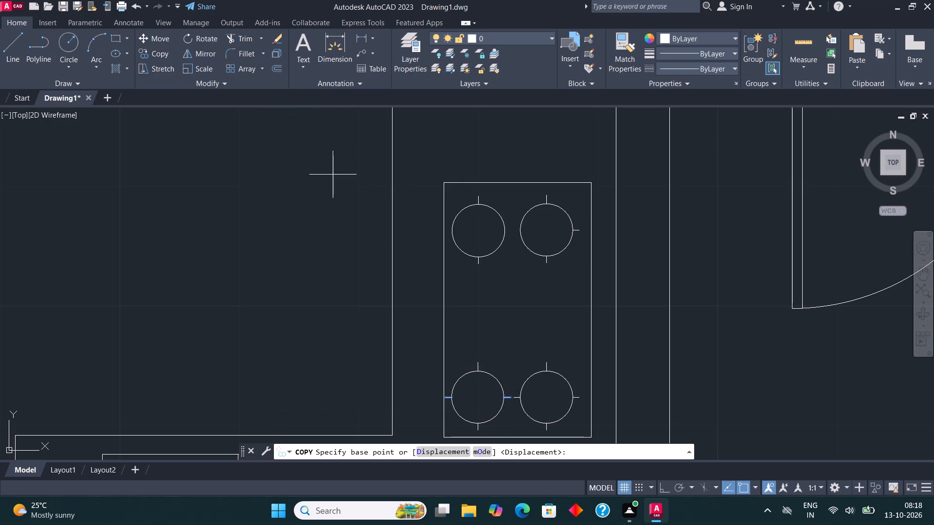
left_click(476, 398)
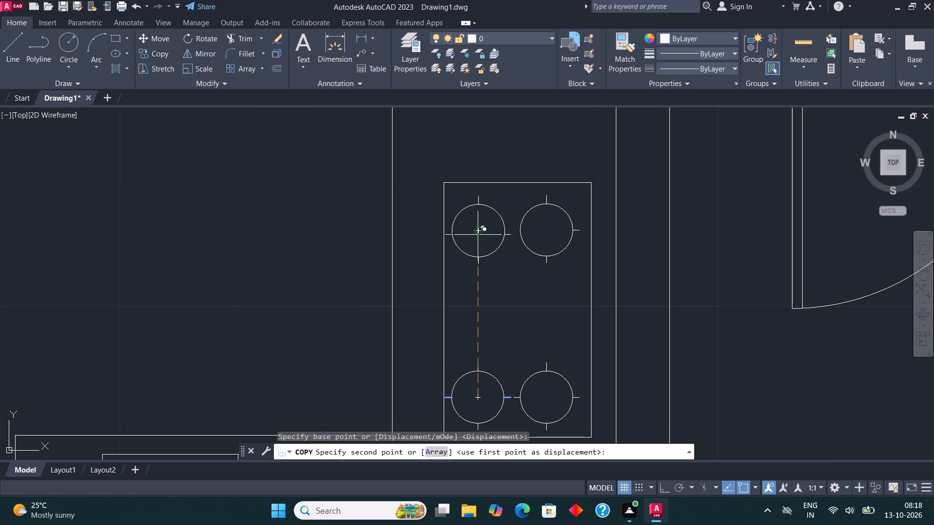
left_click(478, 234)
left_click(544, 230)
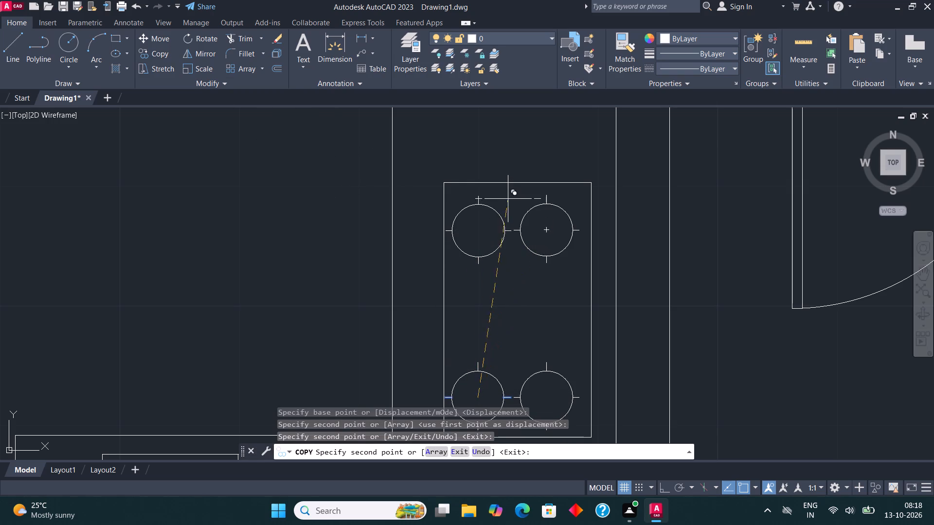
key("Escape")
scroll(508, 197, "down", 2)
scroll(490, 295, "down", 2)
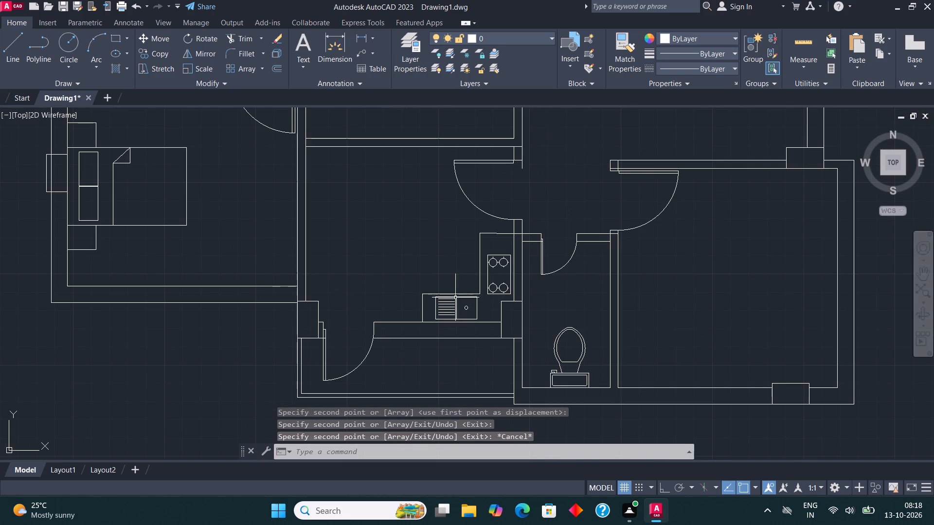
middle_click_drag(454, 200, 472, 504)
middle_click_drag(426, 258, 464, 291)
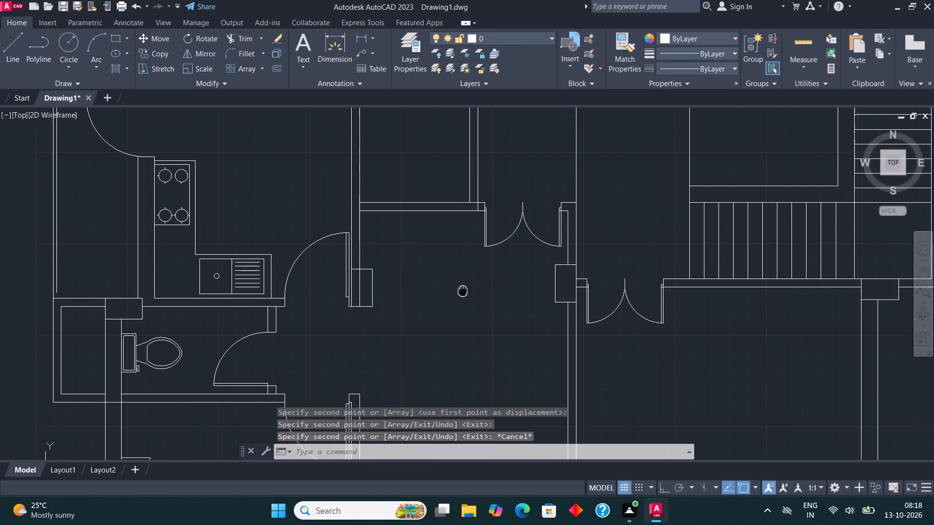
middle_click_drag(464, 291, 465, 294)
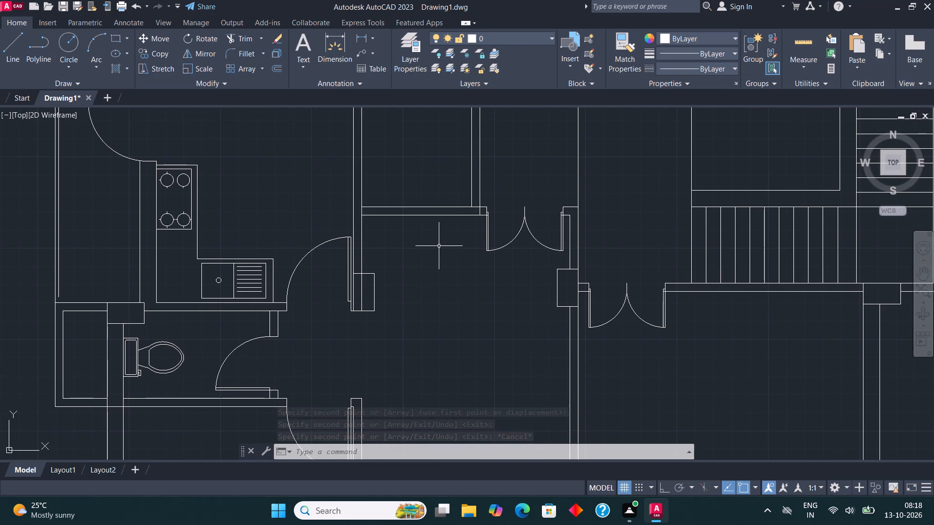
Copy the bed with both nightstands from the northeast bedroom to the inner east wall of the southeast bedroom.
scroll(439, 246, "down", 2)
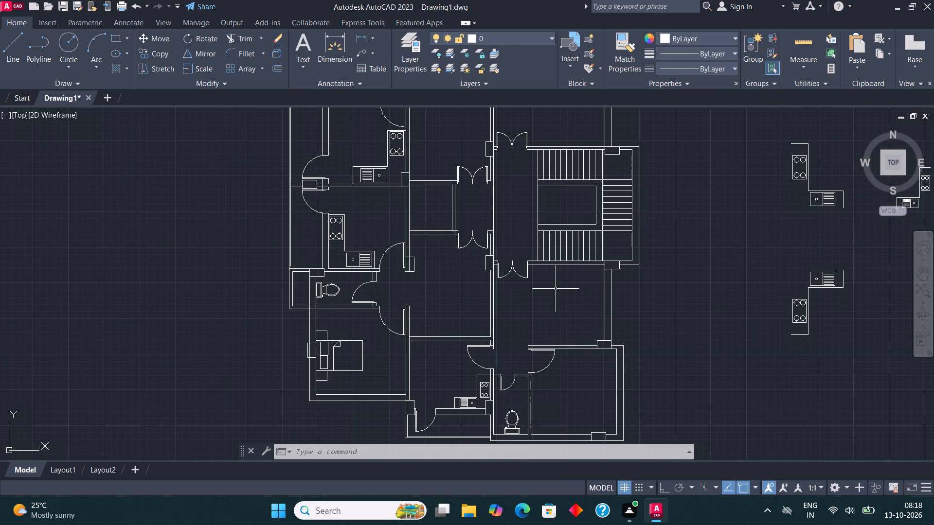
scroll(377, 314, "down", 2)
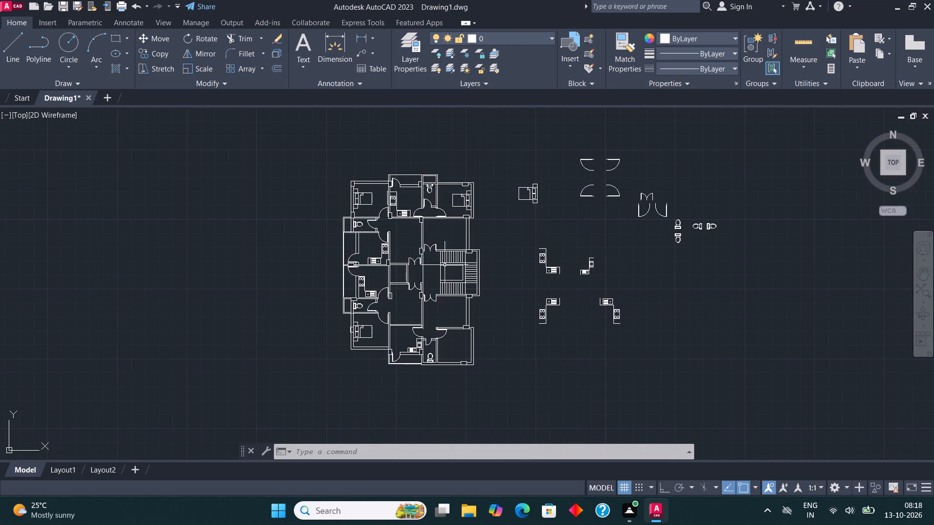
scroll(478, 175, "up", 3)
scroll(425, 272, "up", 2)
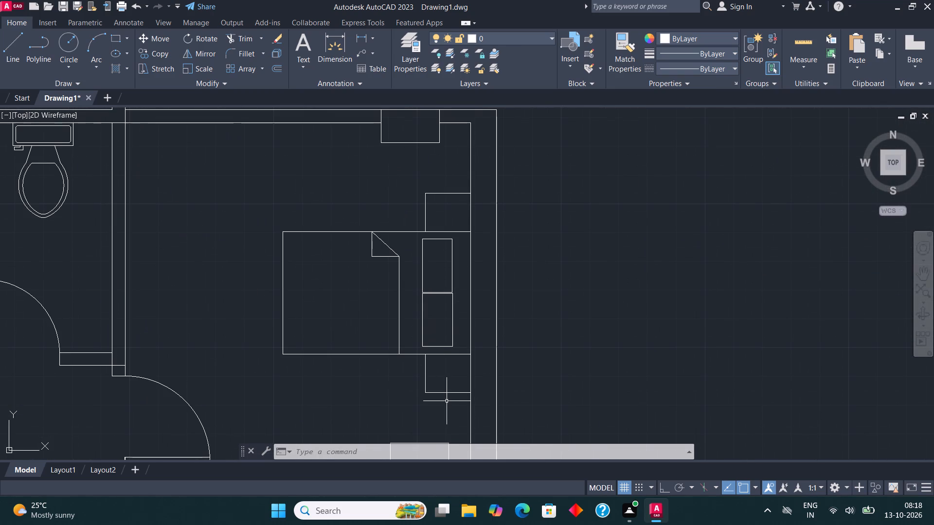
left_click(448, 402)
left_click(265, 180)
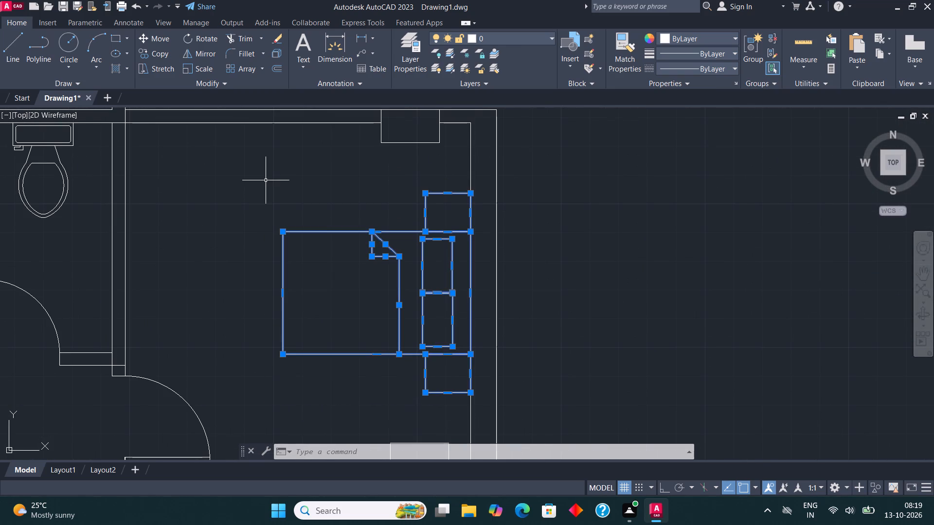
left_click(152, 52)
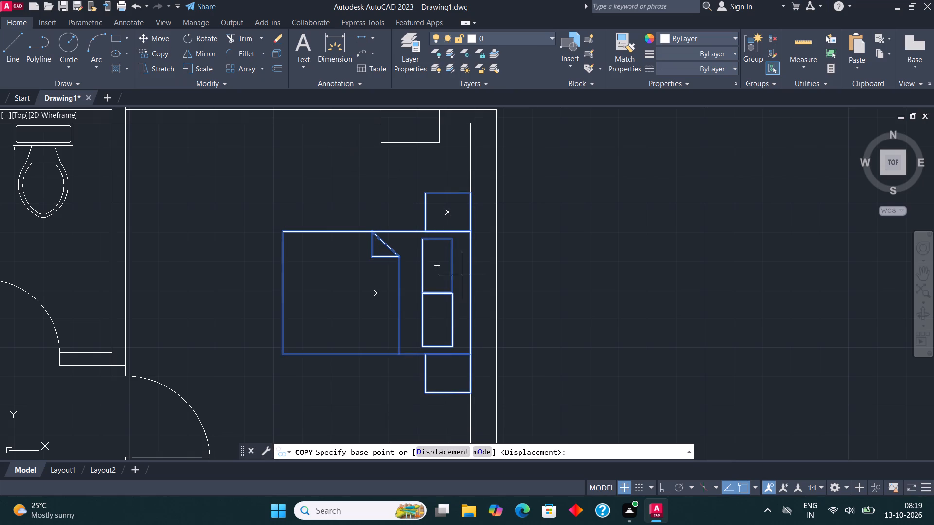
left_click(470, 282)
scroll(639, 219, "down", 4)
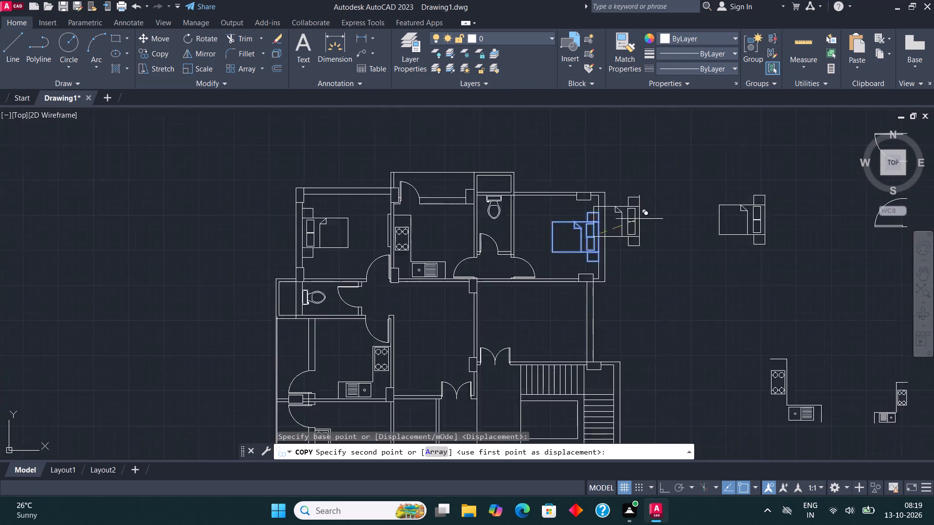
scroll(639, 219, "down", 1)
scroll(603, 388, "up", 4)
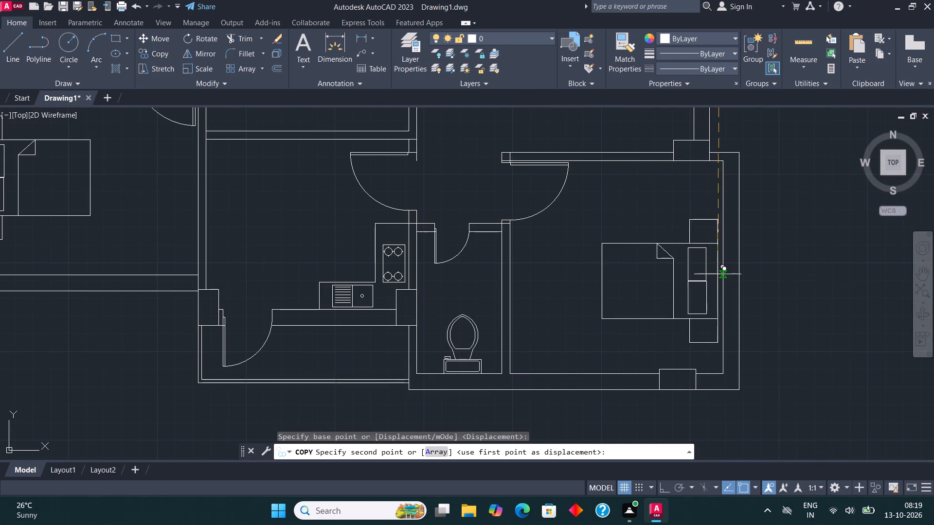
left_click(722, 280)
key("Escape")
Draw a long, thin wall-unit rectangle against the north wall of the living room south of the staircase.
scroll(536, 318, "down", 1)
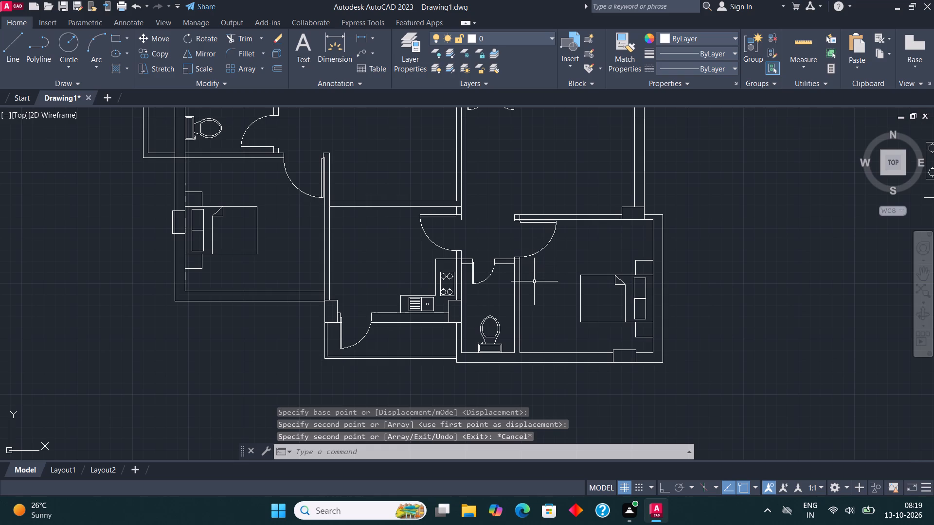
middle_click_drag(543, 224, 548, 346)
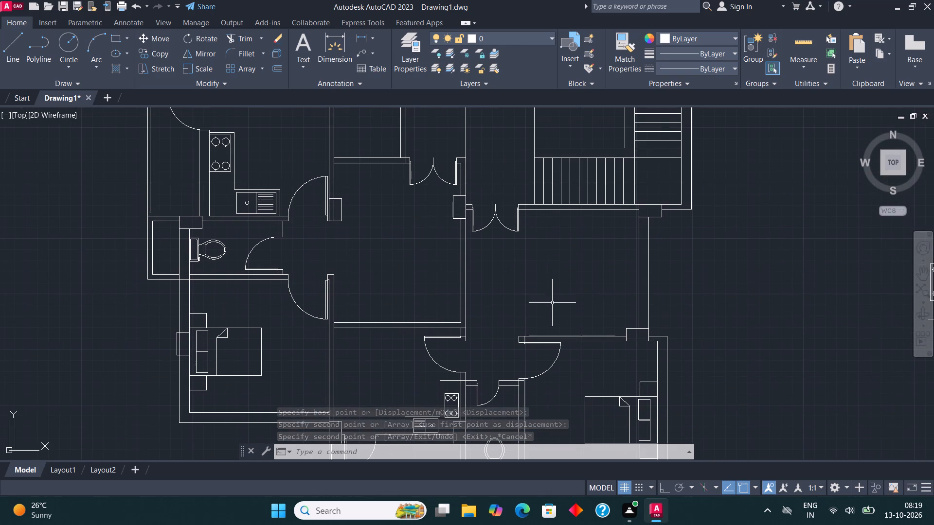
scroll(513, 175, "up", 2)
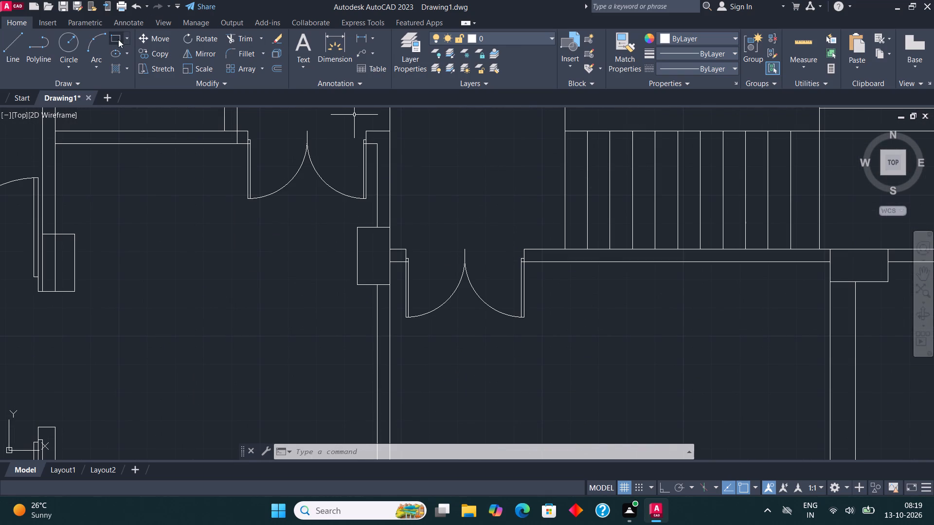
left_click(115, 37)
left_click(585, 265)
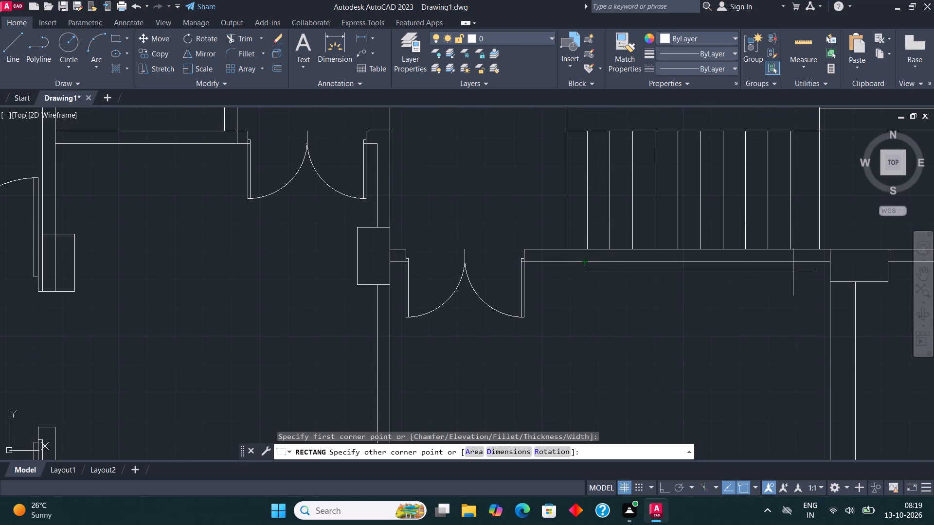
left_click(788, 280)
Draw the sofa's seat rectangle just north of the same living room's south wall.
scroll(478, 208, "down", 2)
scroll(560, 311, "up", 1)
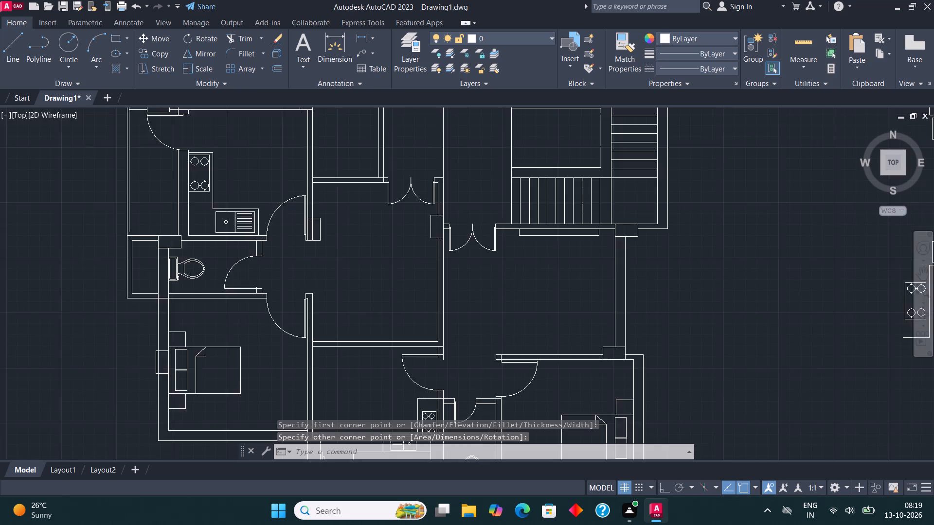
scroll(560, 311, "up", 1)
middle_click_drag(550, 305, 484, 279)
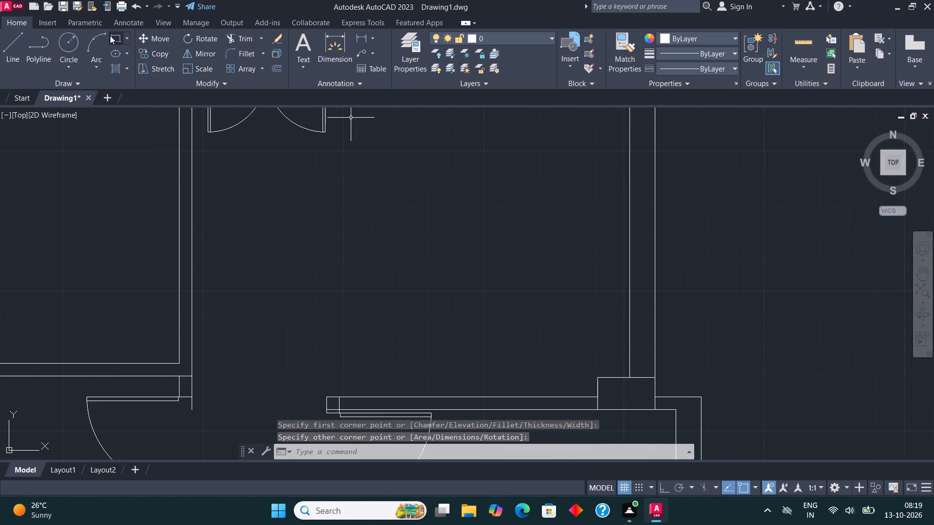
left_click(110, 35)
left_click(377, 386)
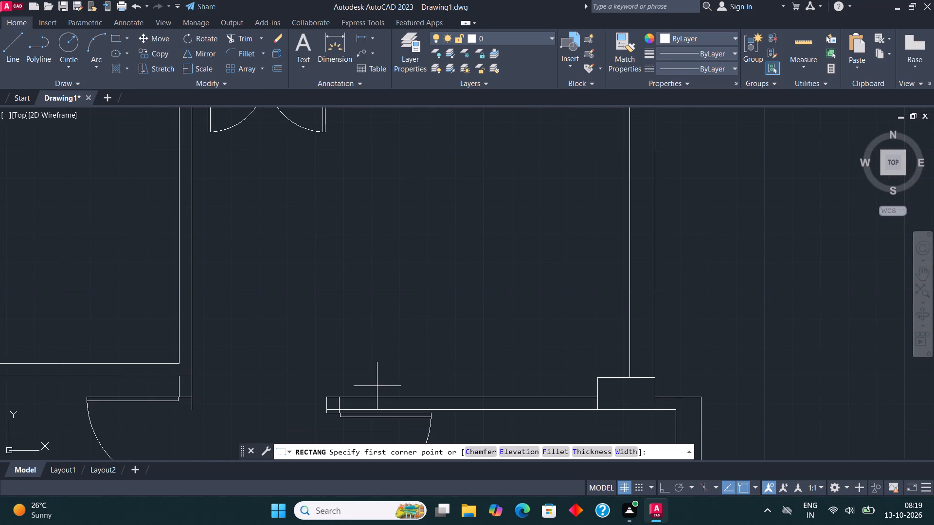
left_click(566, 321)
With Ortho on, outline the sofa's west arm from the seat's northwest corner, running about 2 ft south past the seat.
left_click(9, 45)
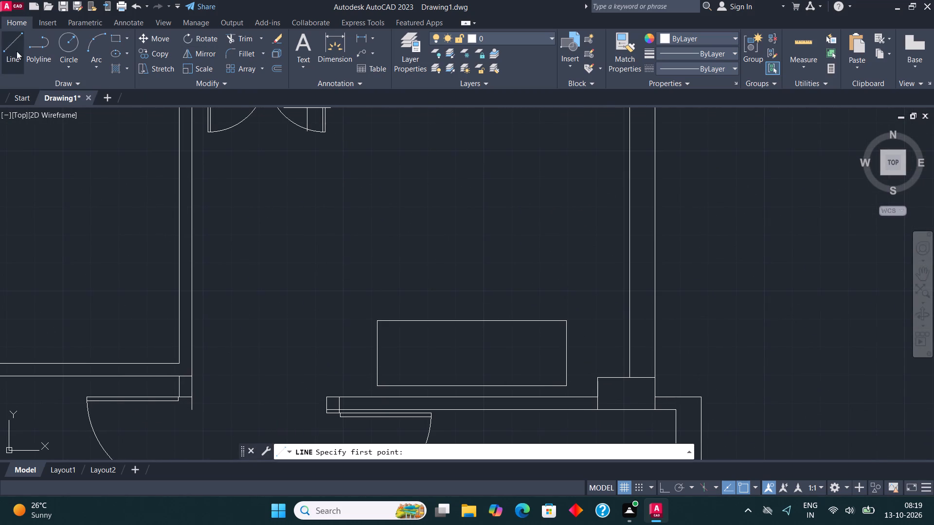
left_click(378, 324)
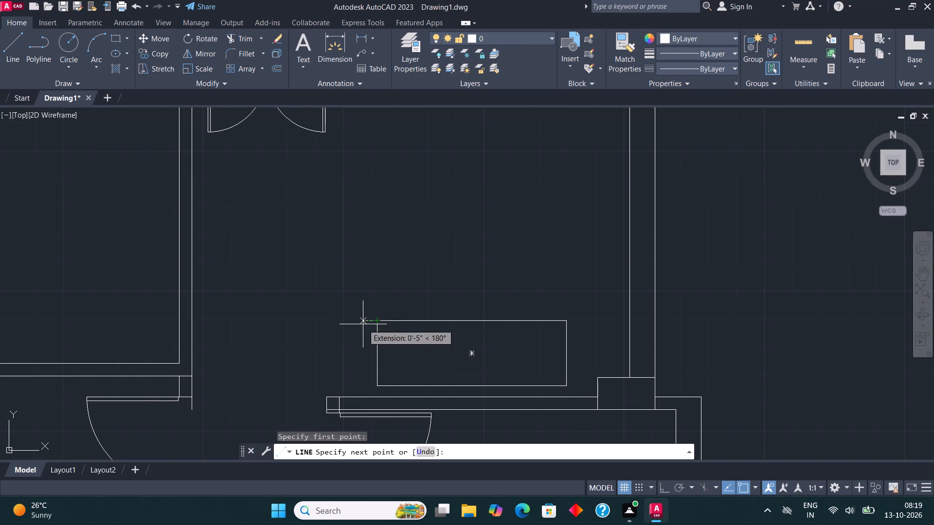
scroll(363, 324, "up", 2)
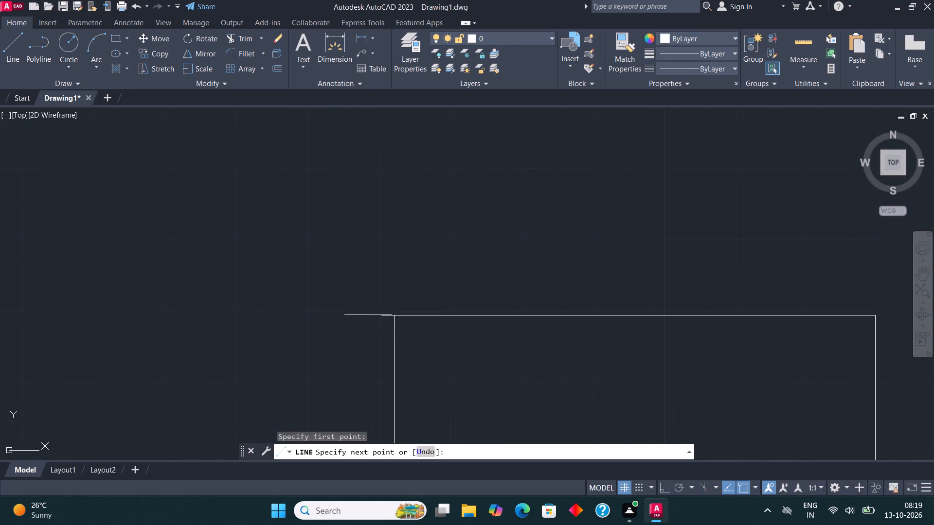
key("F8")
left_click(368, 315)
scroll(368, 315, "down", 1)
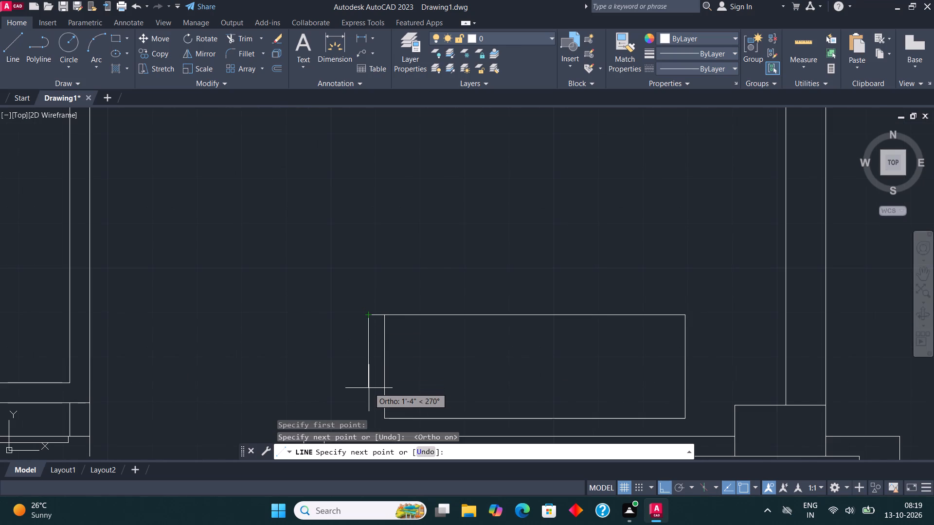
scroll(369, 390, "down", 2)
scroll(368, 406, "up", 4)
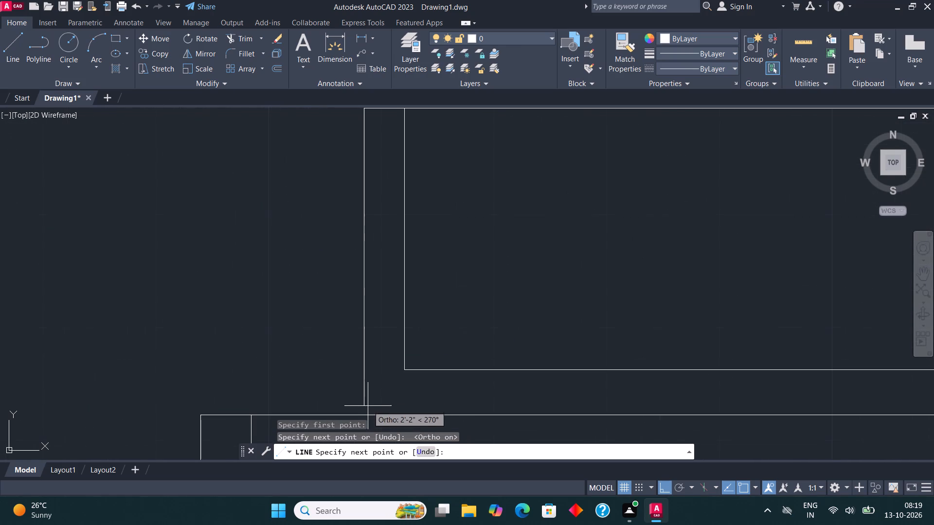
left_click(370, 397)
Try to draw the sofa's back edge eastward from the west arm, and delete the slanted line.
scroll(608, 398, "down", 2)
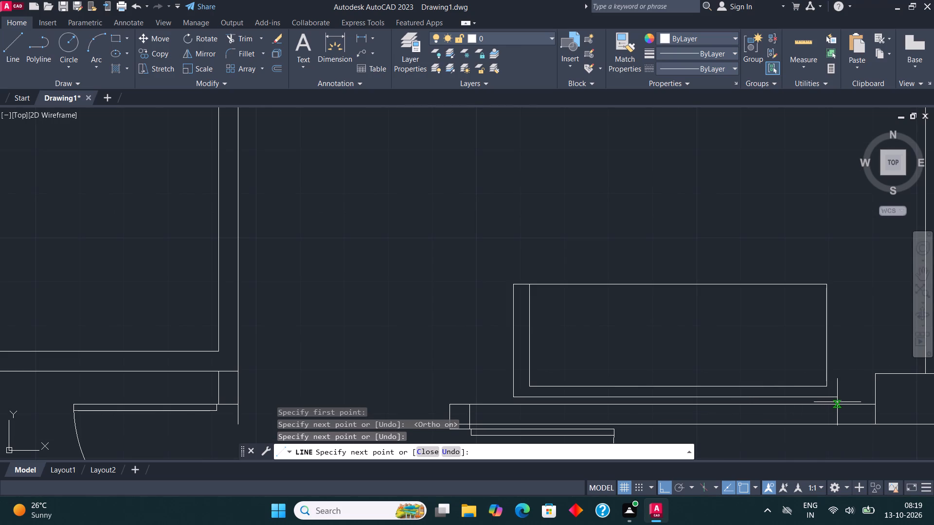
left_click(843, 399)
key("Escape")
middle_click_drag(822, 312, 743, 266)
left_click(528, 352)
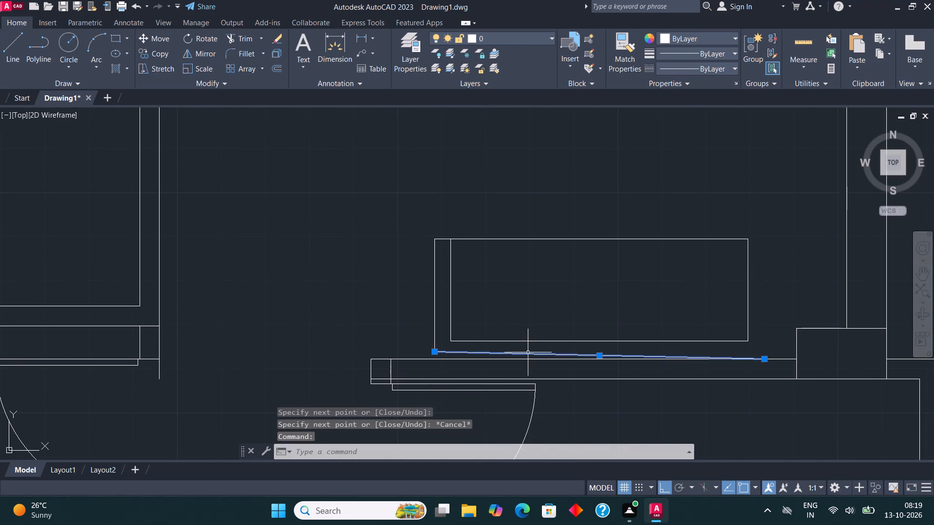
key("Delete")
Draw a straight horizontal back edge for the sofa from the west arm's south end to just past the seat's east side.
left_click(10, 51)
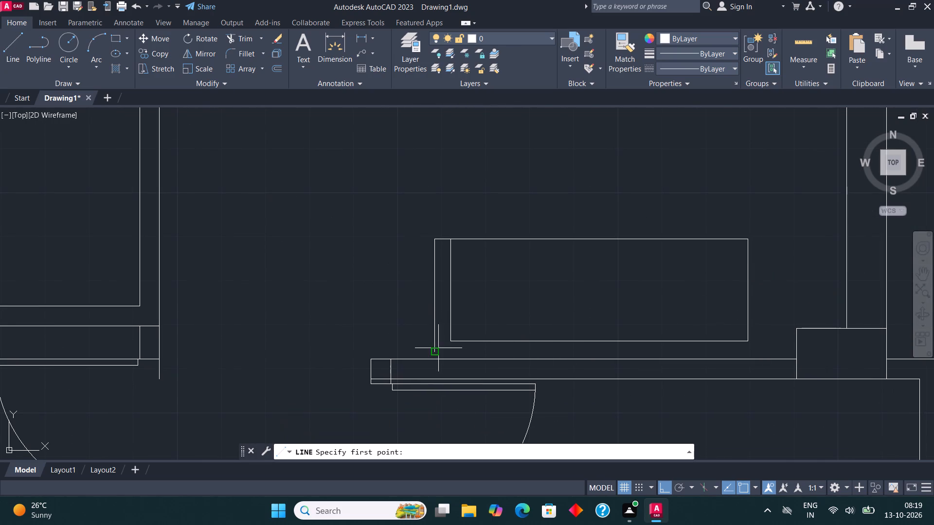
left_click(439, 348)
left_click(755, 350)
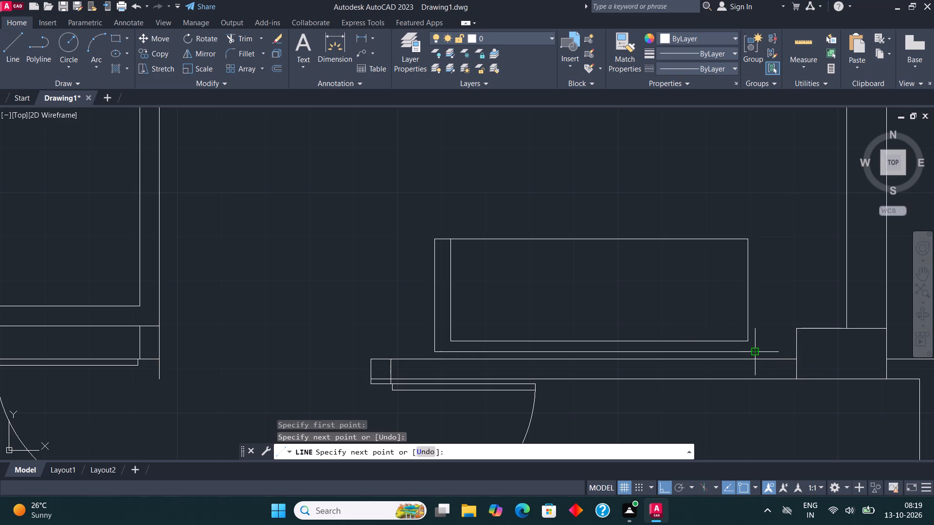
Outline the sofa's east arm from the seat's northeast corner and fillet it to the back edge at a square corner.
left_click(9, 43)
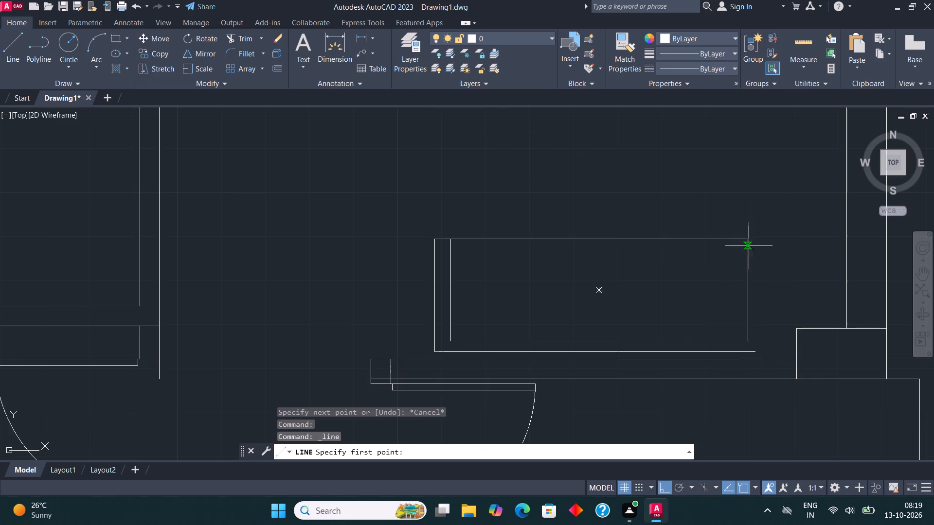
left_click(752, 242)
left_click(762, 245)
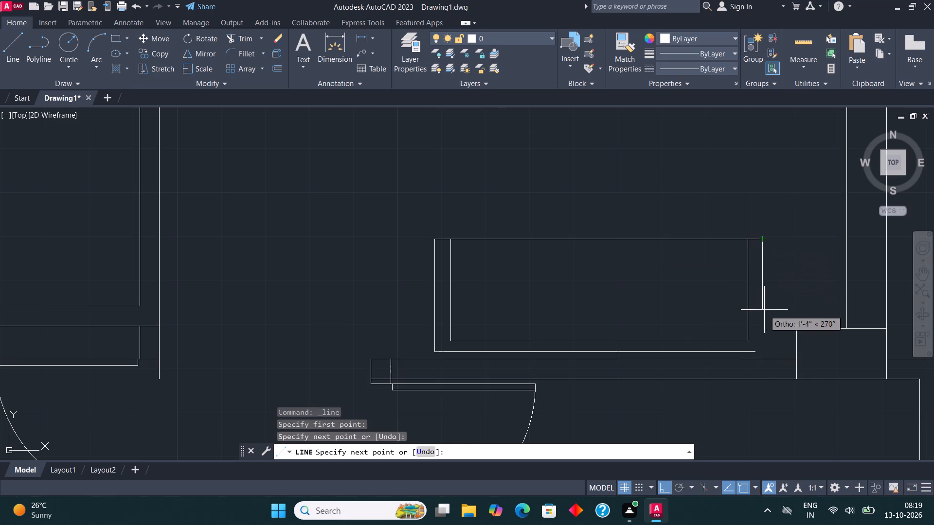
left_click(764, 325)
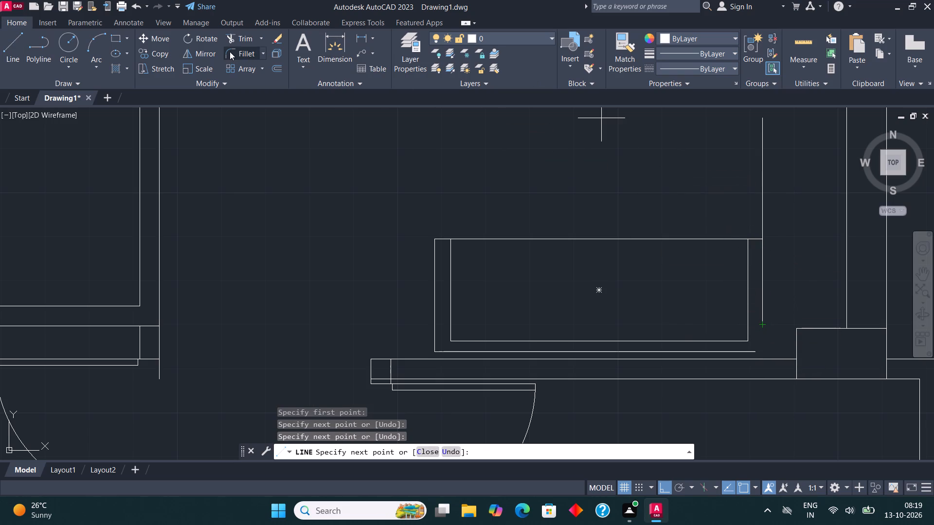
left_click(230, 52)
left_click(694, 352)
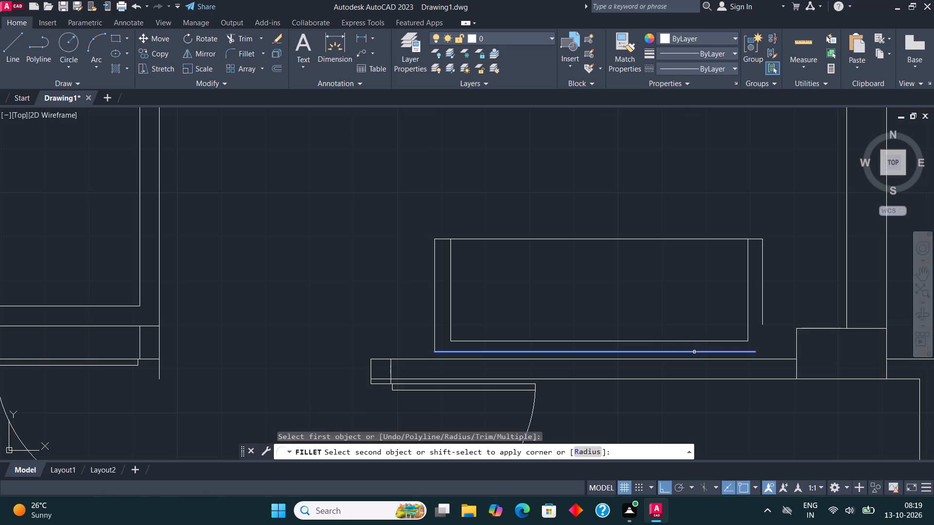
left_click(765, 306)
left_click(763, 302)
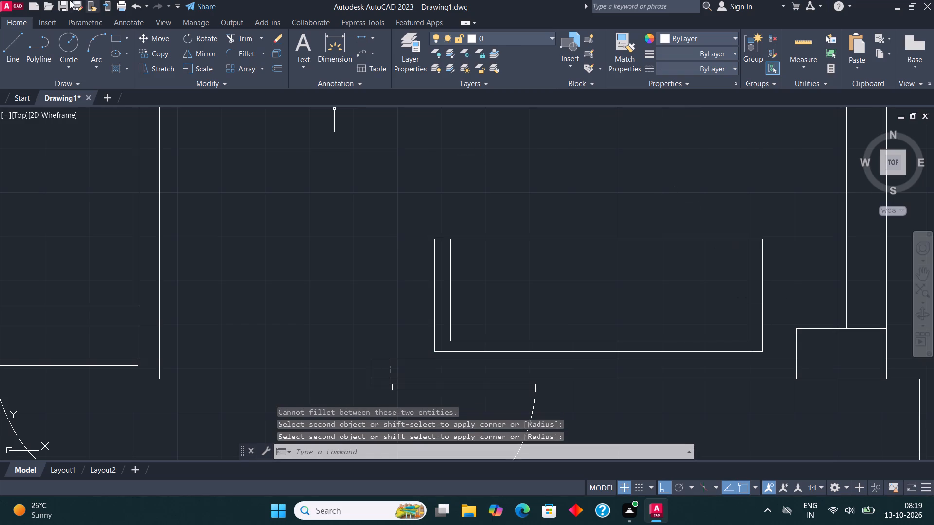
Divide the sofa seat into three cushions with a vertical line and a copy of it about 1'-9" further east.
left_click(11, 36)
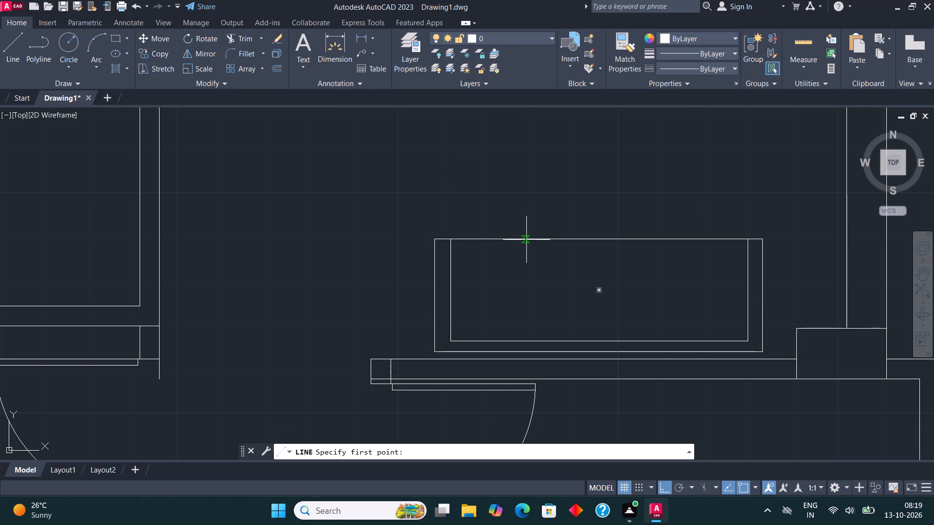
left_click(542, 240)
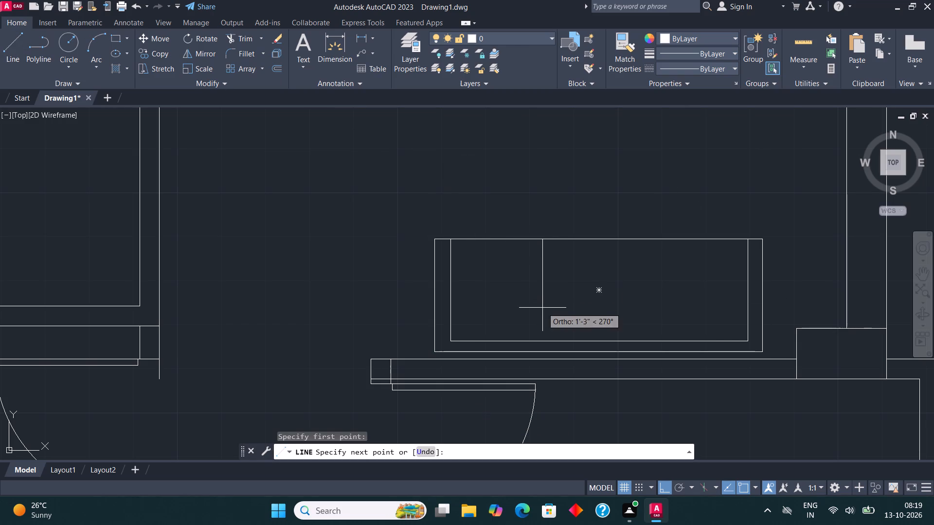
left_click(542, 336)
key("Escape")
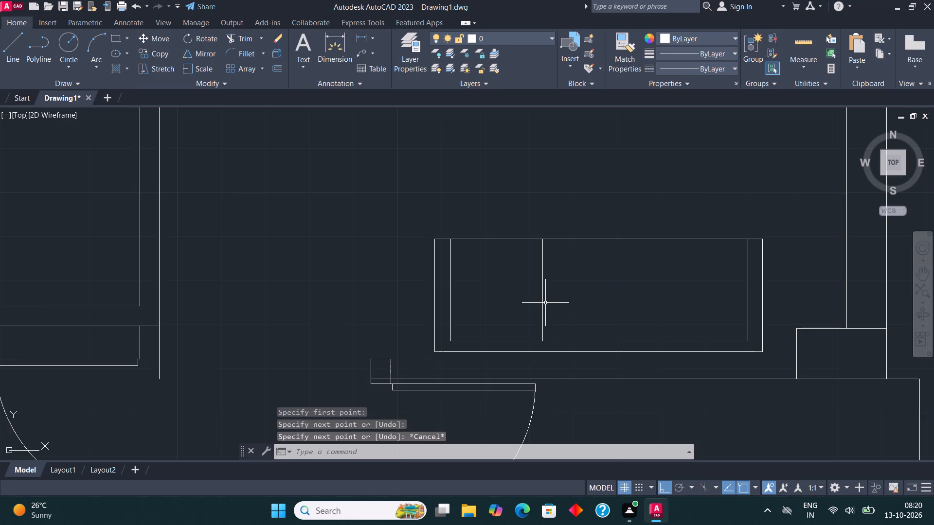
left_click(545, 297)
left_click(521, 275)
left_click(159, 54)
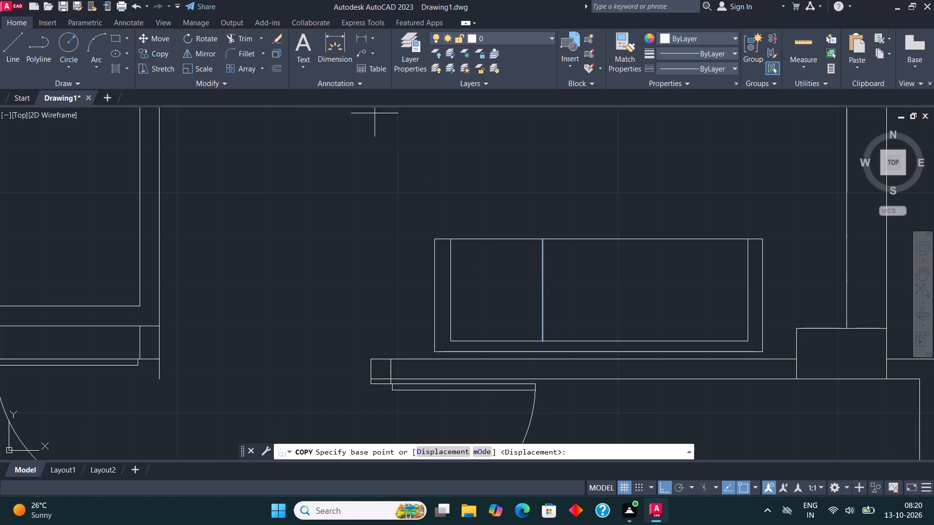
left_click(543, 288)
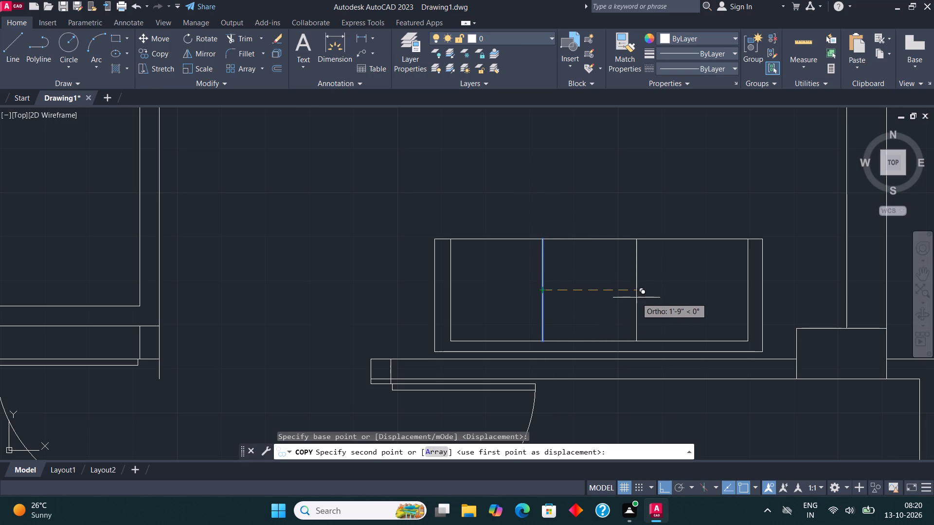
left_click(642, 298)
key("Escape")
scroll(541, 308, "down", 2)
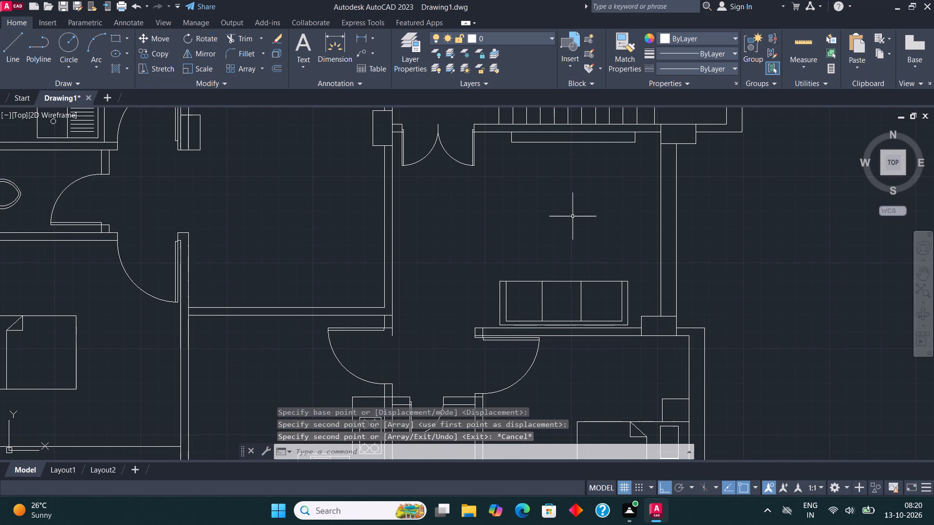
scroll(498, 361, "down", 1)
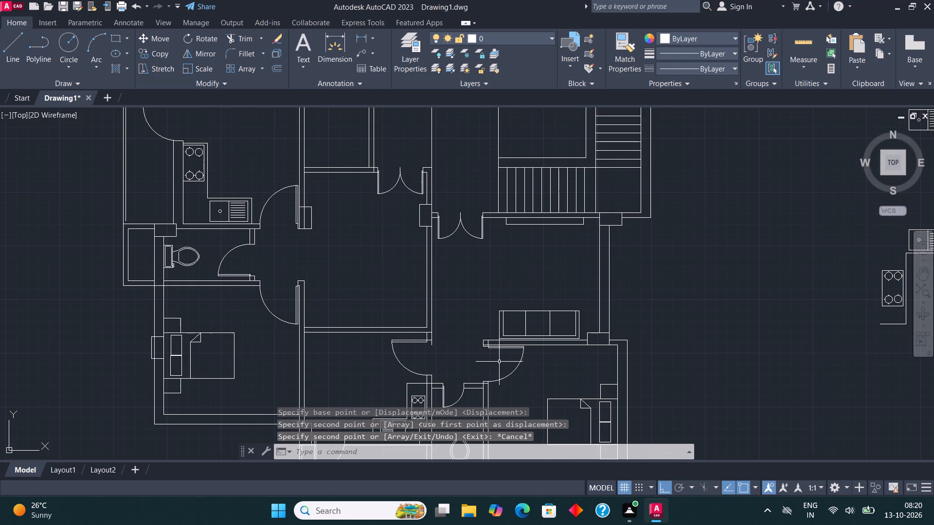
Draw a rectangular coffee table outline just north of the three-cushion sofa in the southeast living room.
scroll(542, 305, "up", 2)
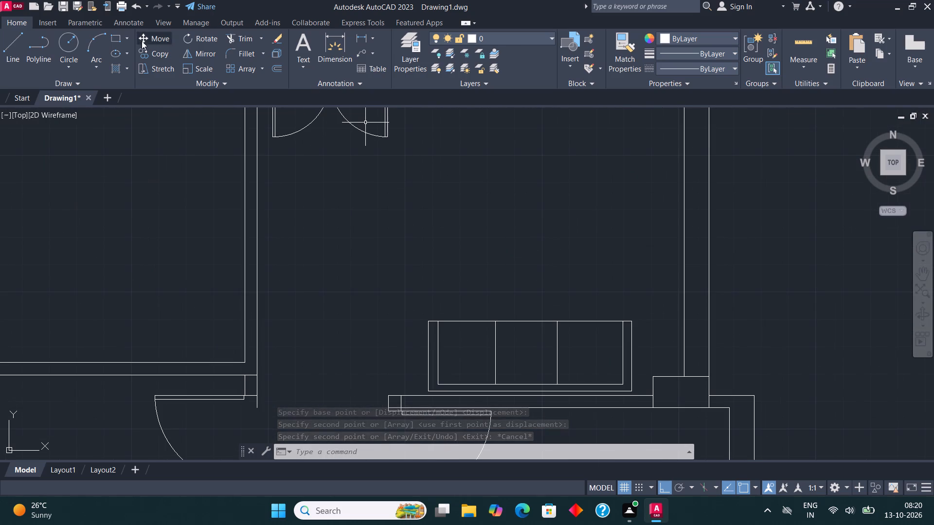
left_click(114, 35)
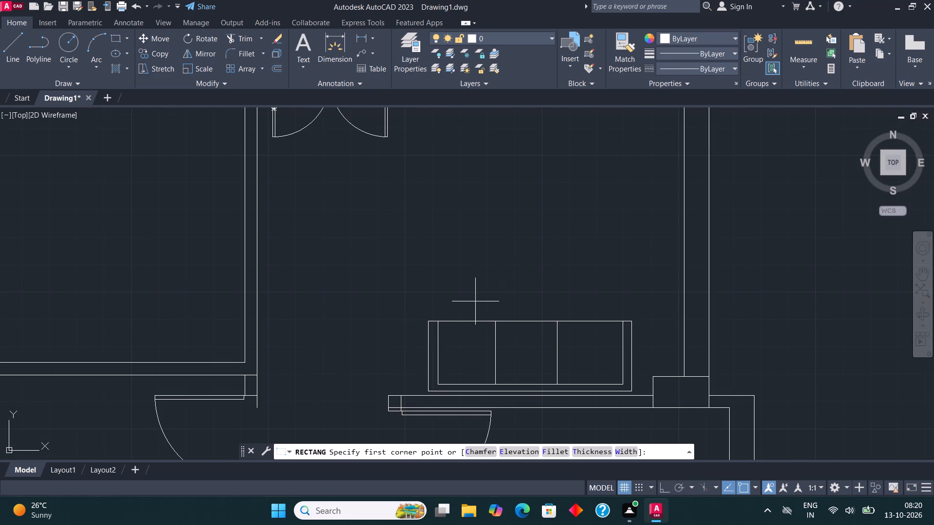
left_click(475, 301)
left_click(581, 257)
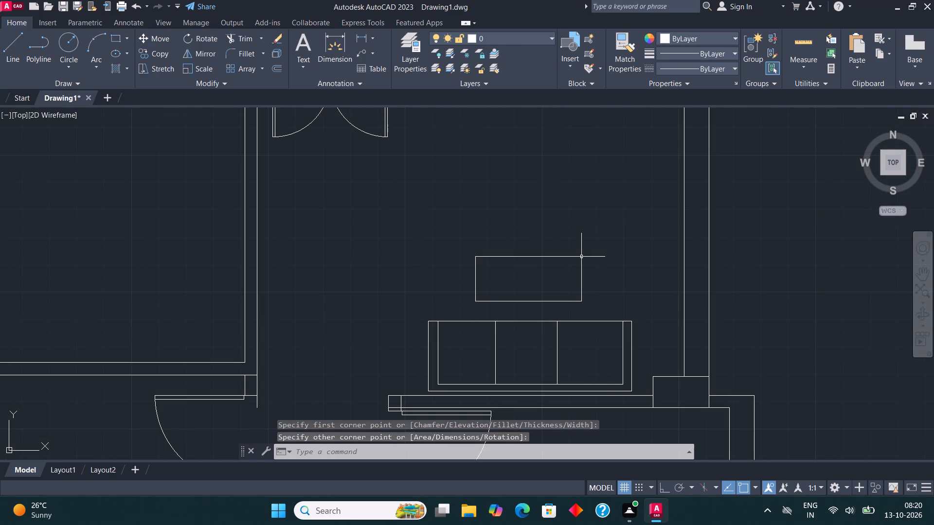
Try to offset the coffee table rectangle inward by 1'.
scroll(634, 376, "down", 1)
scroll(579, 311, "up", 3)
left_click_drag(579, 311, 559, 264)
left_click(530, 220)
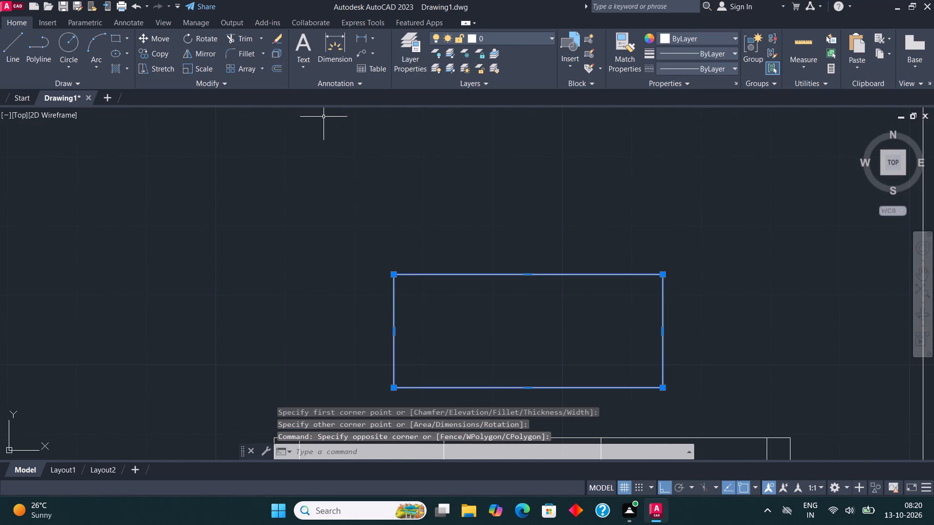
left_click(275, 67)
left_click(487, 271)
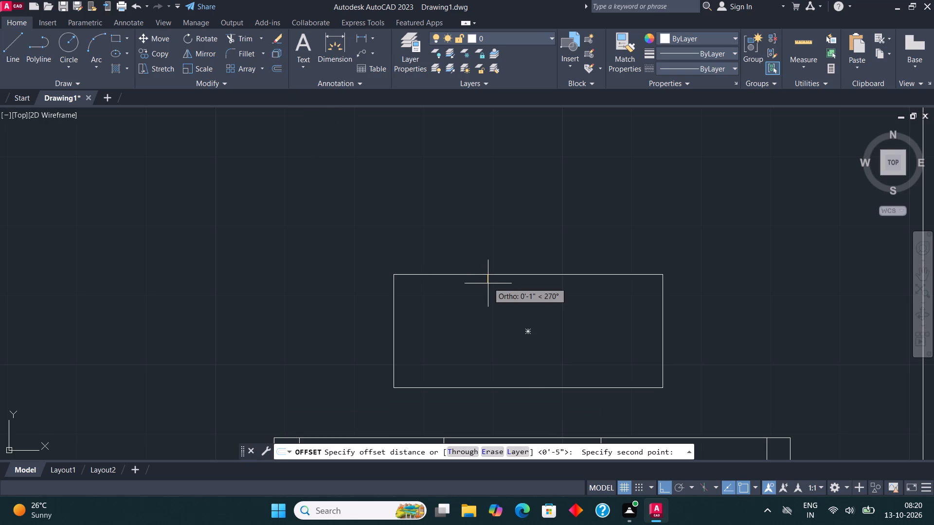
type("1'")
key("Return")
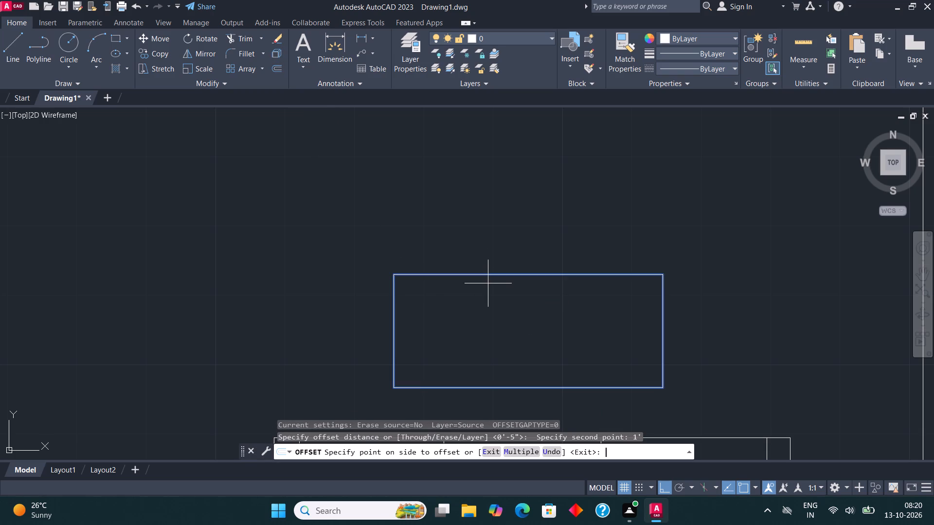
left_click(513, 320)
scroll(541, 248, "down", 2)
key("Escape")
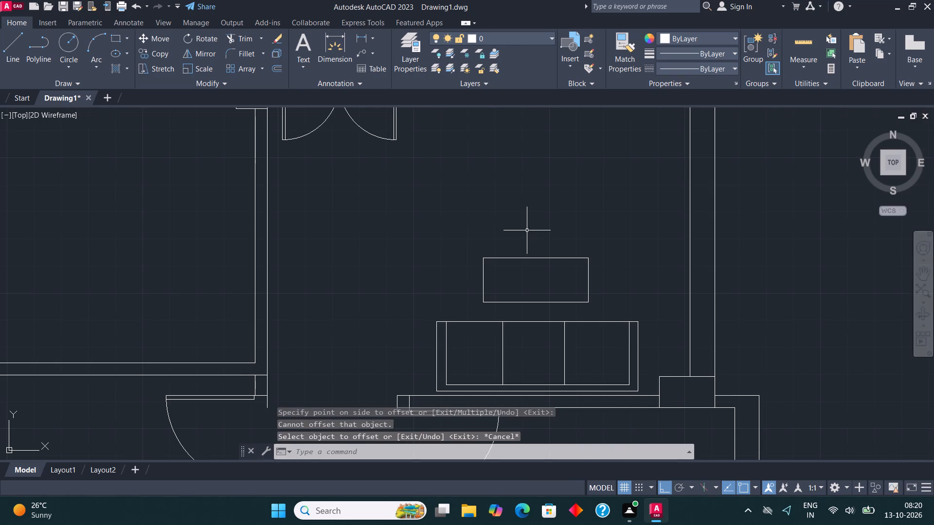
Offset the coffee table rectangle inward by a short distance picked on the drawing to form an inner border.
scroll(533, 255, "up", 2)
left_click(521, 263)
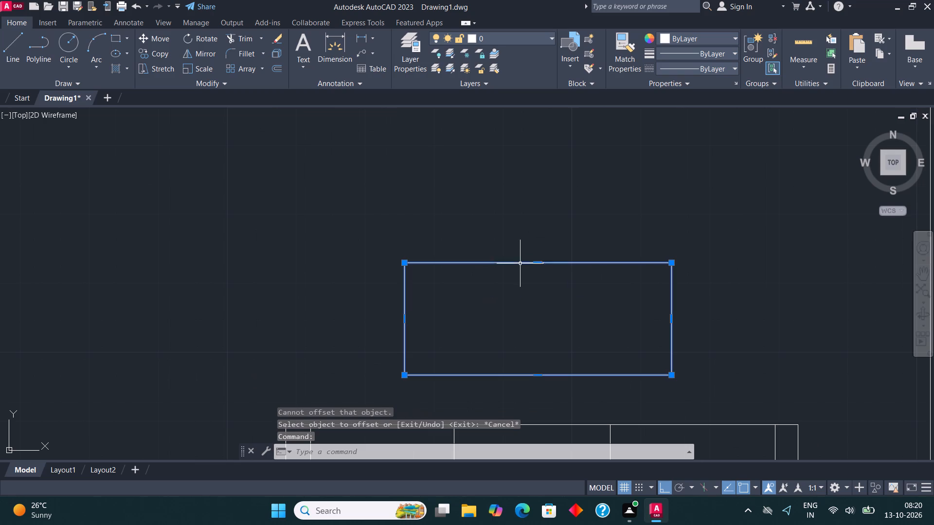
left_click(281, 69)
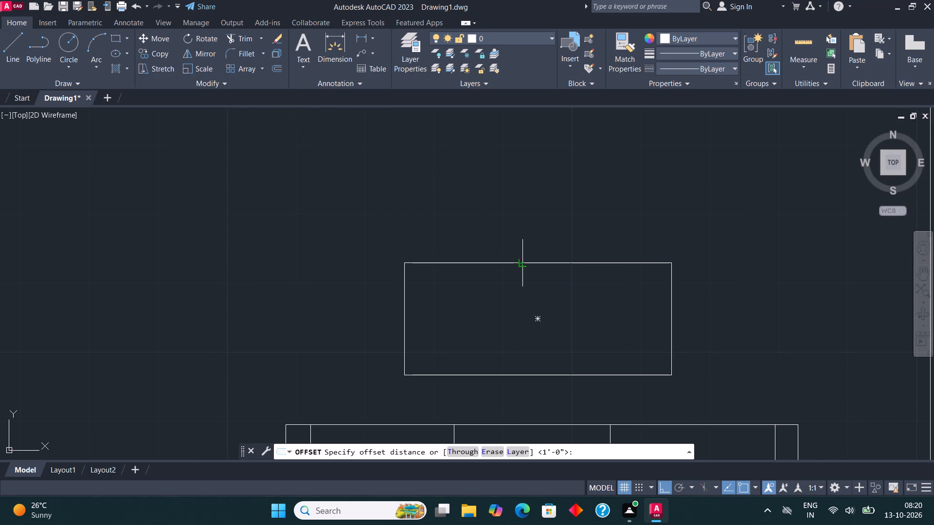
left_click(520, 260)
left_click(522, 285)
left_click(522, 305)
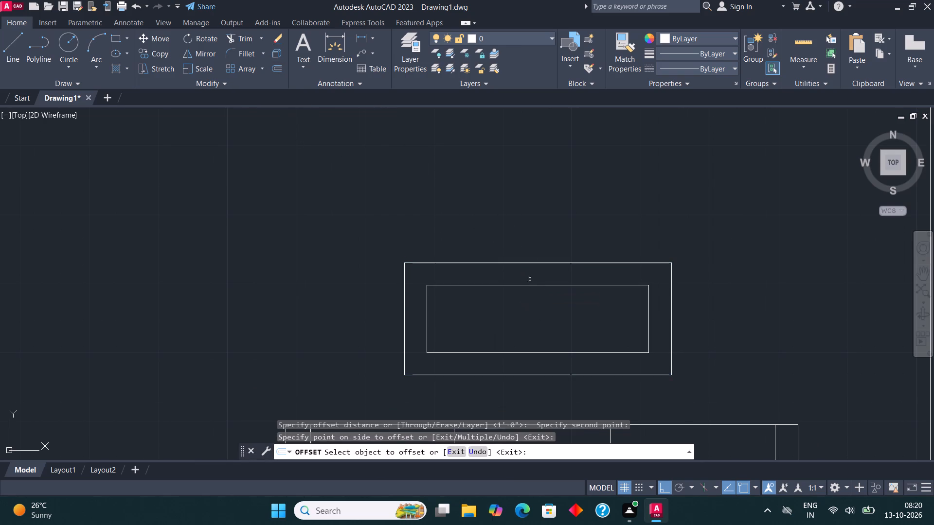
scroll(536, 251, "down", 2)
key("Escape")
scroll(559, 300, "down", 2)
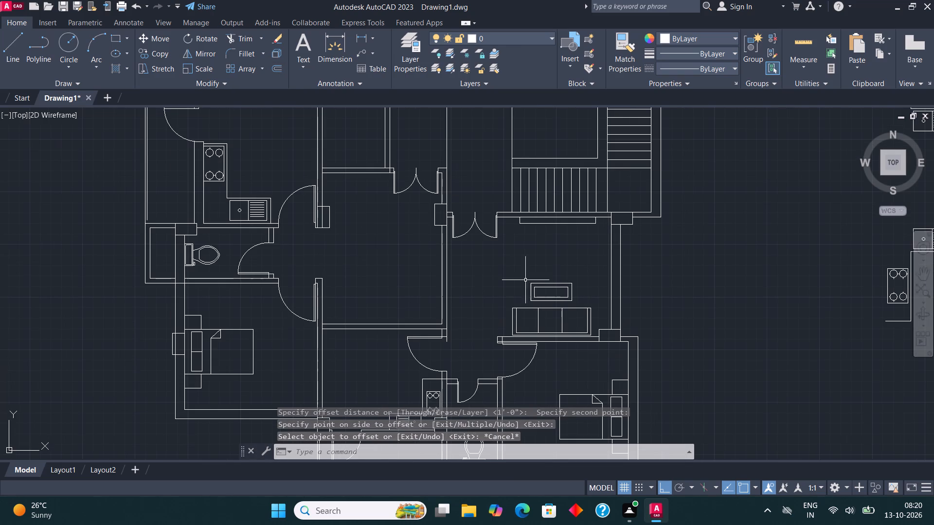
Copy the three-cushion sofa into the adjoining room to the west, placing it near that room's south wall.
middle_click_drag(505, 241, 528, 250)
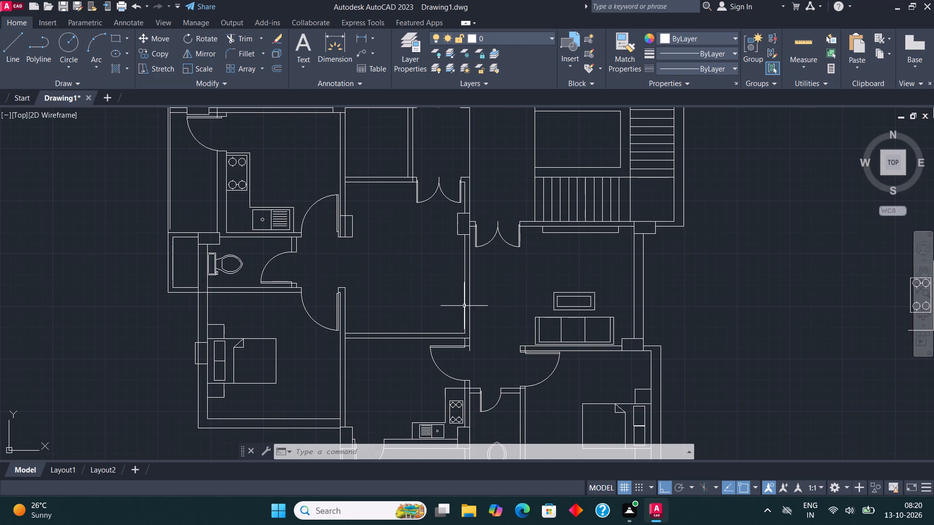
middle_click_drag(467, 300, 498, 292)
scroll(384, 283, "up", 2)
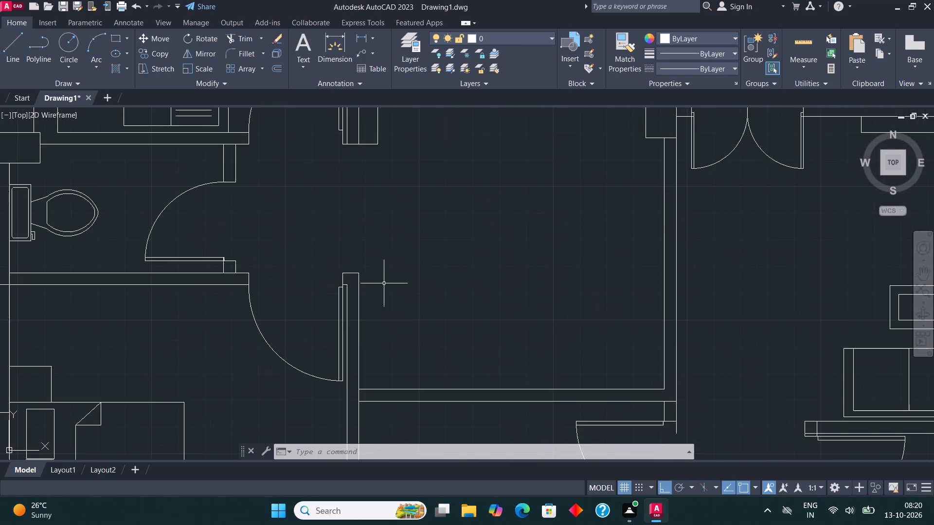
scroll(386, 283, "down", 2)
scroll(637, 324, "up", 3)
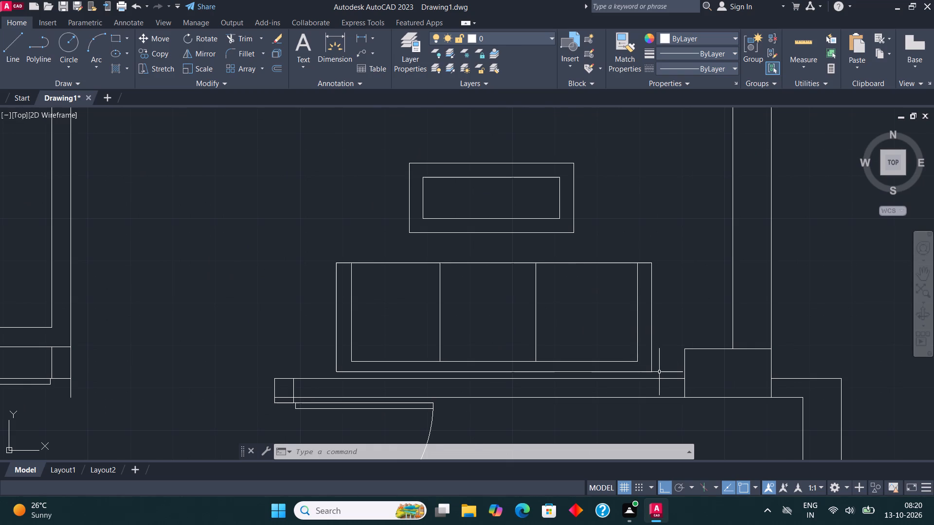
left_click(660, 372)
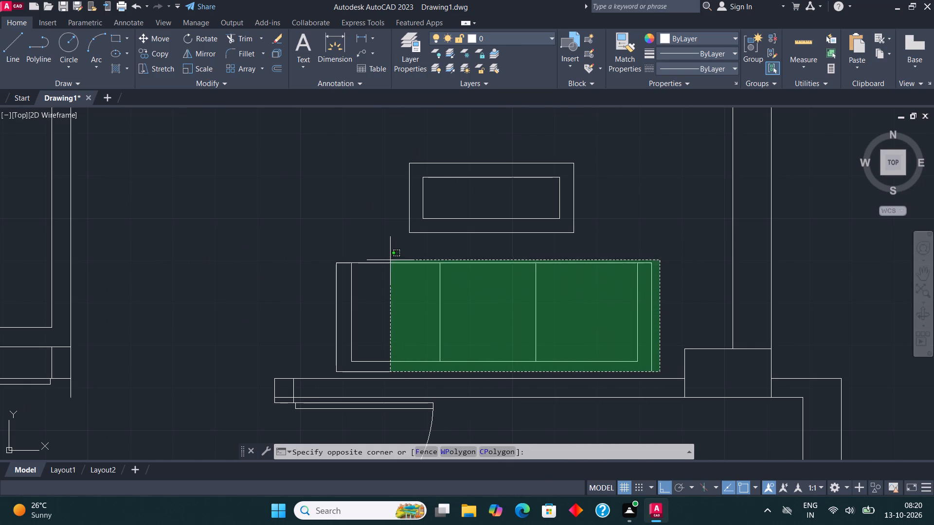
left_click(325, 248)
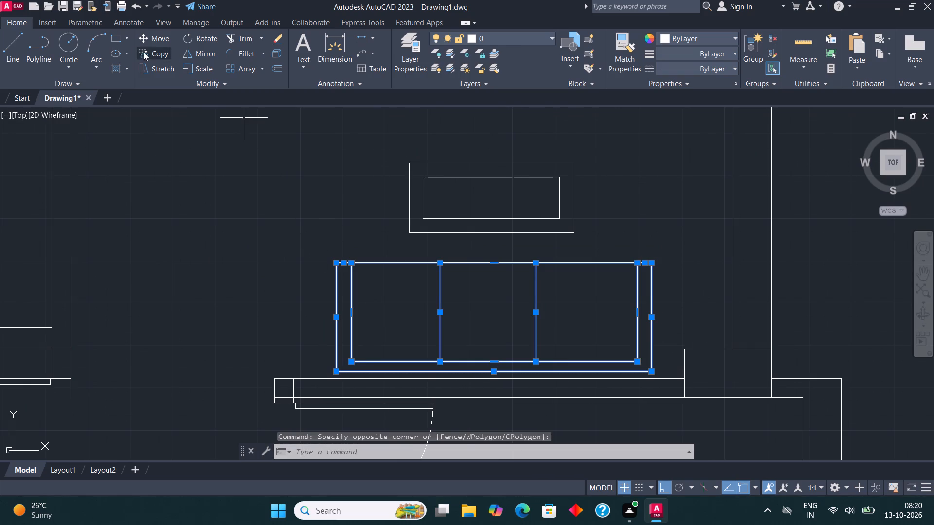
left_click(148, 51)
left_click(511, 302)
scroll(705, 273, "down", 1)
scroll(440, 253, "down", 2)
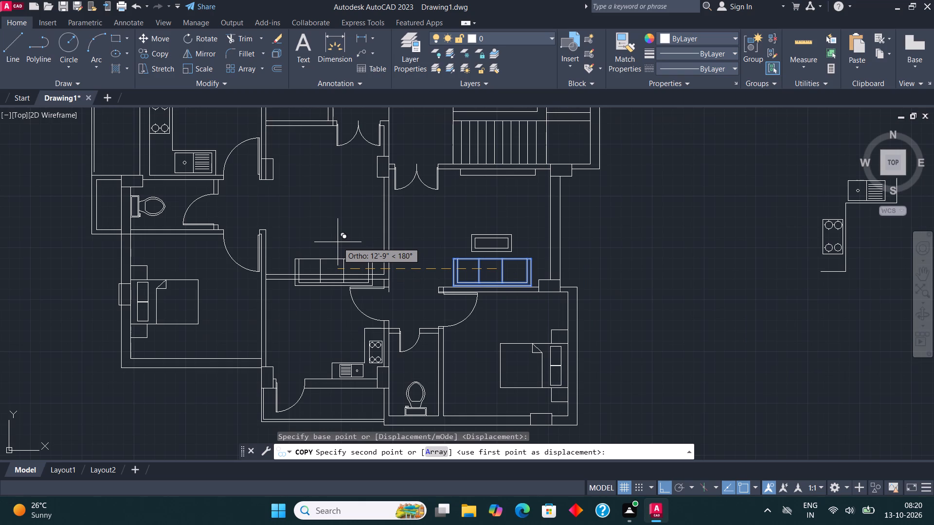
key("F8")
scroll(315, 236, "up", 1)
middle_click_drag(319, 239, 342, 253)
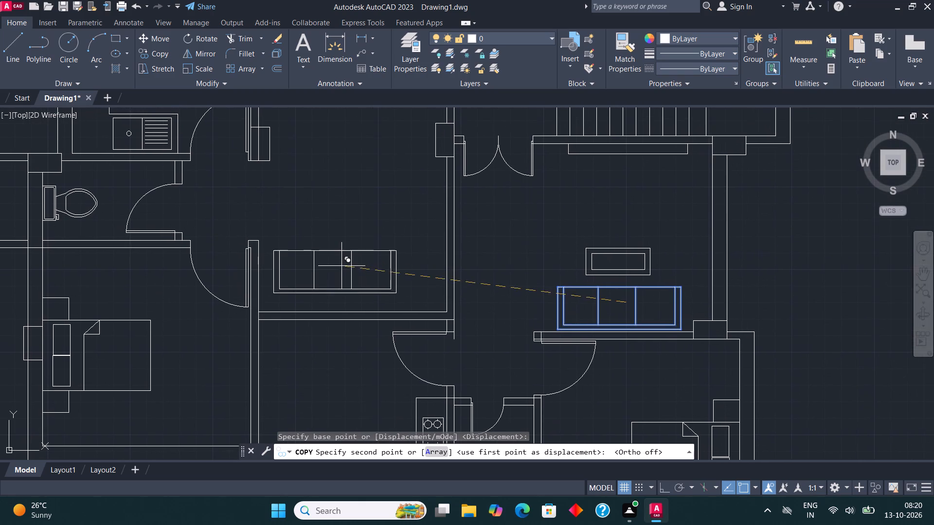
left_click(334, 279)
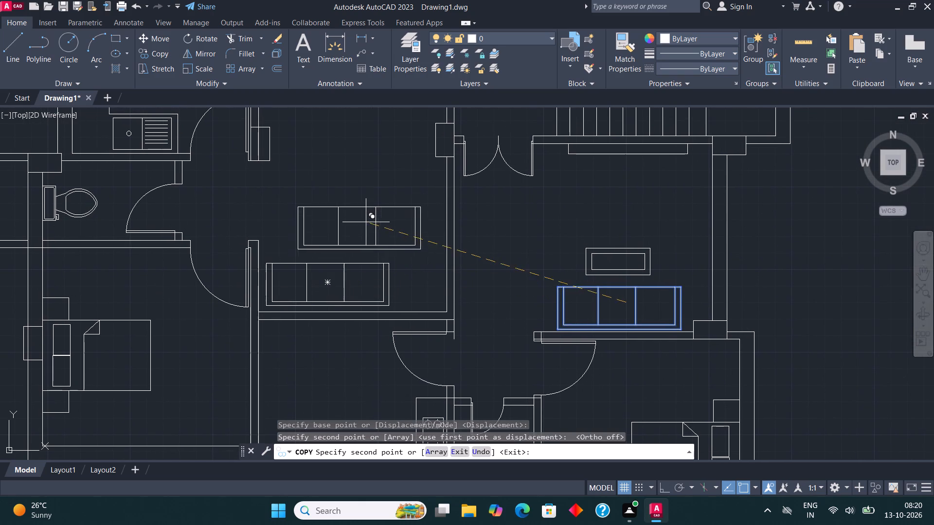
middle_click_drag(370, 226, 405, 300)
scroll(404, 320, "down", 2)
middle_click_drag(399, 207, 415, 271)
key("Escape")
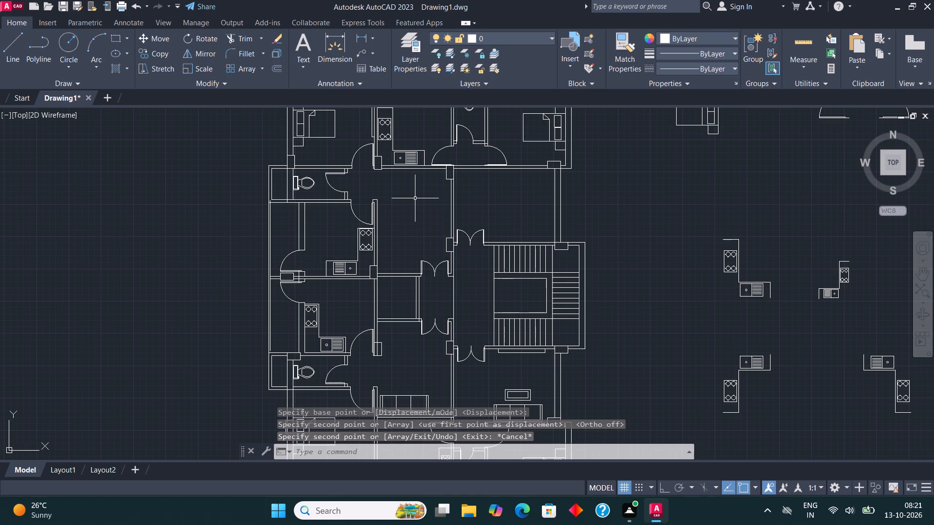
Copy the west room's sofa to the empty area east of the floor plan.
scroll(415, 212, "down", 1)
scroll(398, 325, "up", 2)
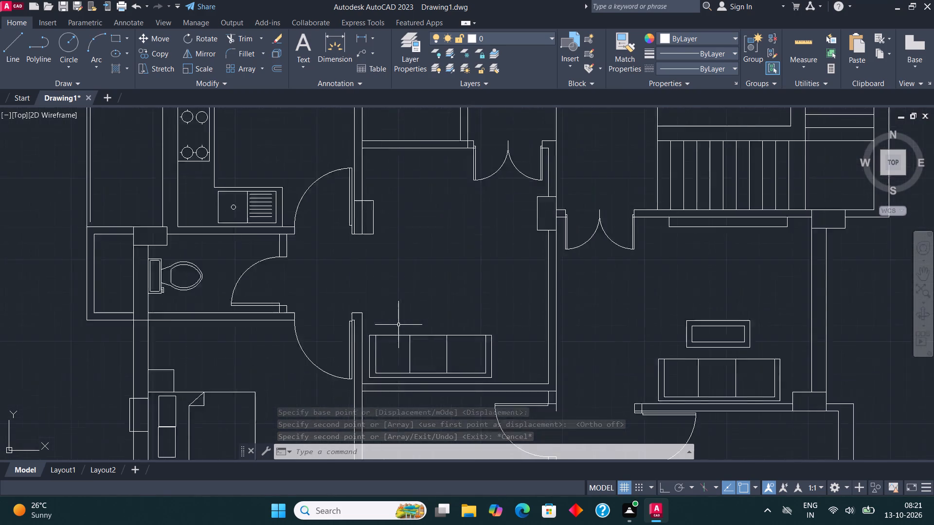
scroll(398, 325, "up", 2)
left_click(557, 414)
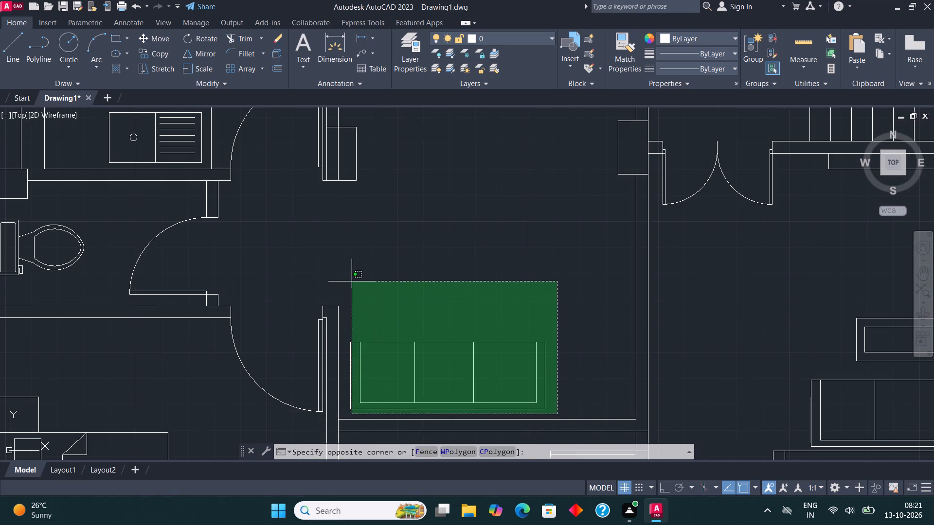
left_click(348, 274)
left_click(164, 53)
left_click(432, 391)
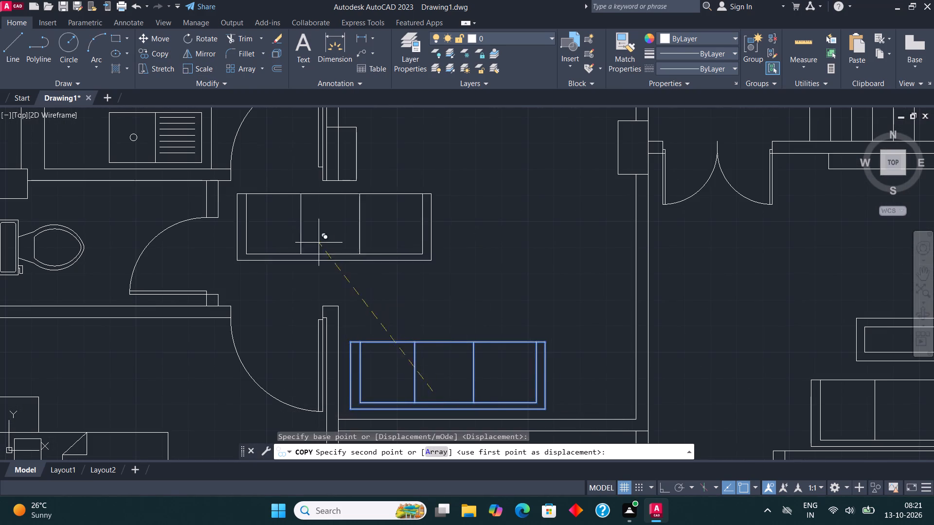
scroll(318, 244, "down", 3)
scroll(600, 371, "up", 2)
left_click(600, 352)
key("Escape")
Rotate the sofa copy outside the plan 90° clockwise so its back faces west.
left_click_drag(733, 406, 720, 380)
left_click(514, 245)
left_click(199, 39)
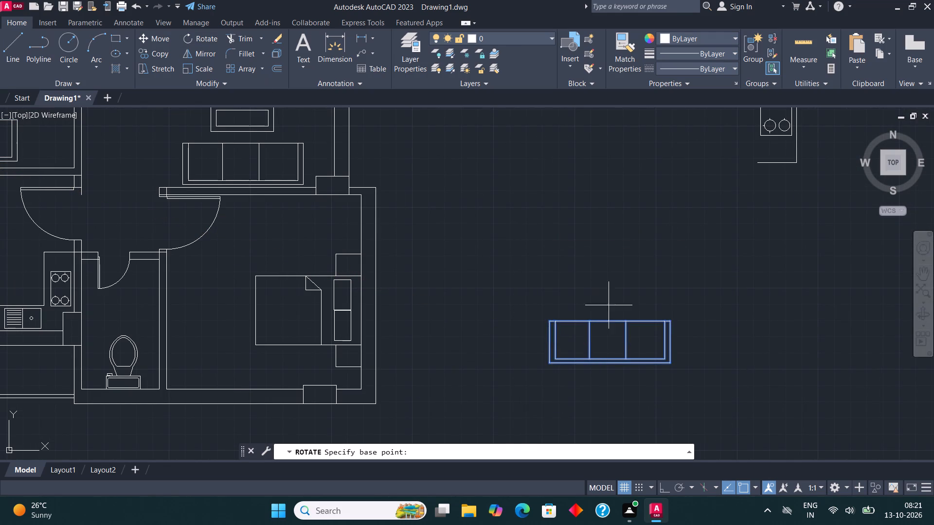
left_click(616, 310)
key("F8")
left_click(622, 397)
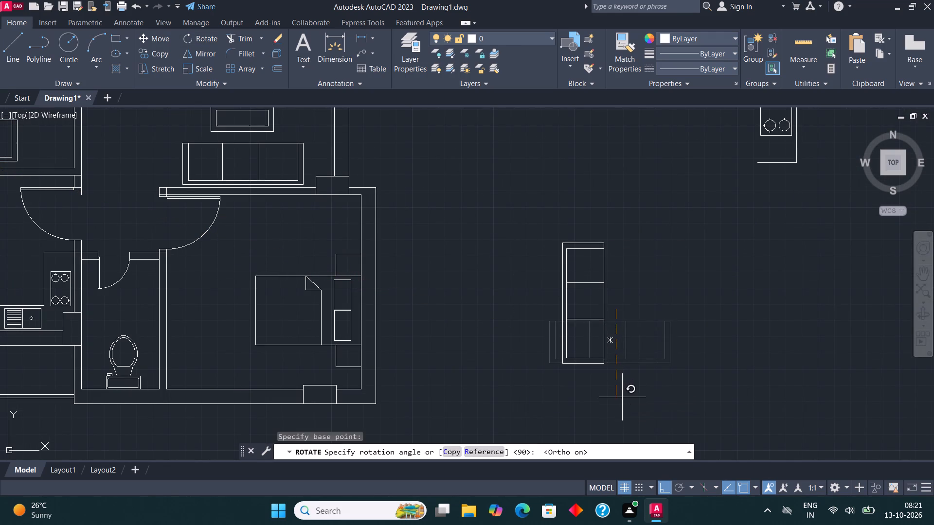
Move the rotated sofa into the room east of the upper kitchen, with its back along the west wall.
left_click_drag(621, 403, 611, 364)
left_click(542, 221)
left_click(159, 36)
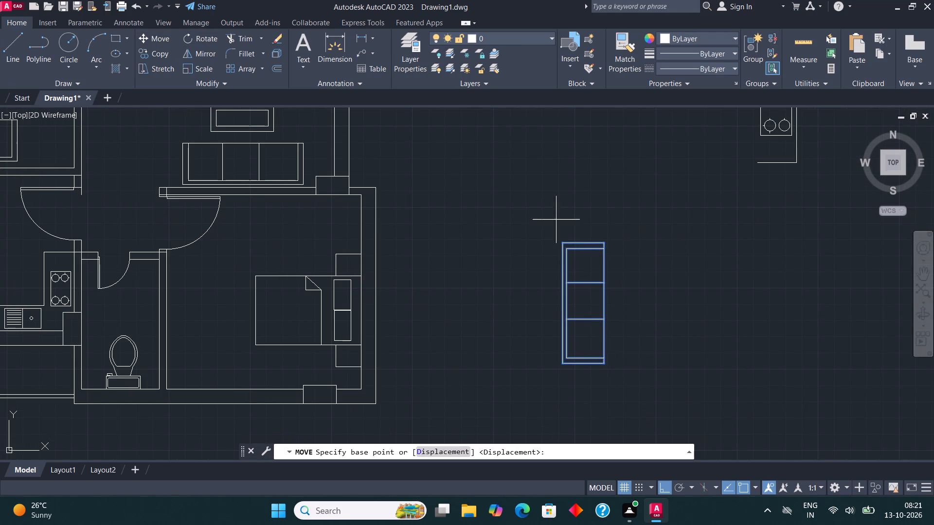
left_click(588, 301)
scroll(627, 282, "down", 1)
key("F8")
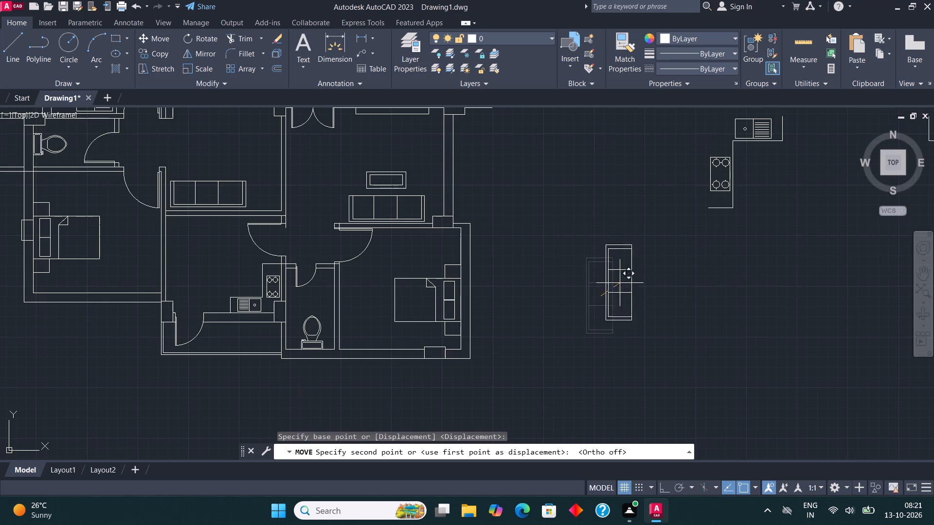
scroll(557, 285, "down", 2)
middle_click_drag(455, 216, 475, 335)
scroll(411, 248, "up", 3)
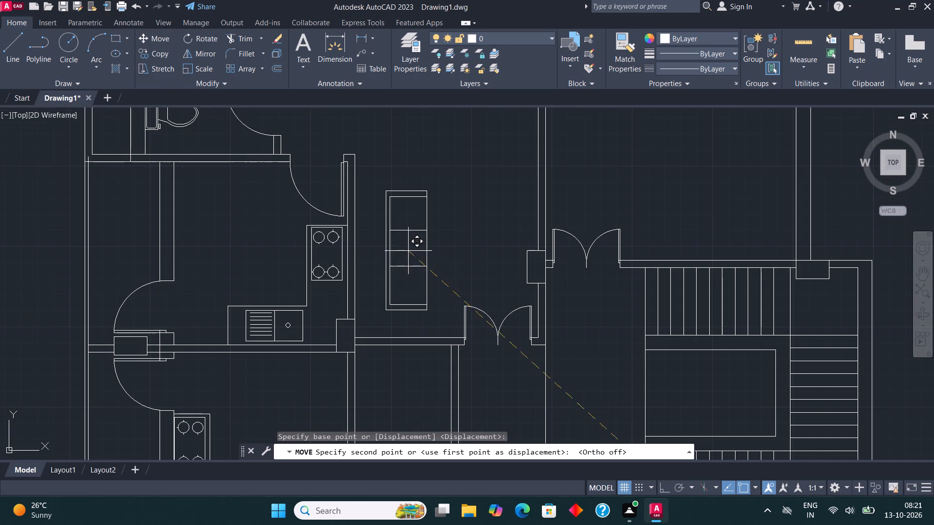
left_click(382, 272)
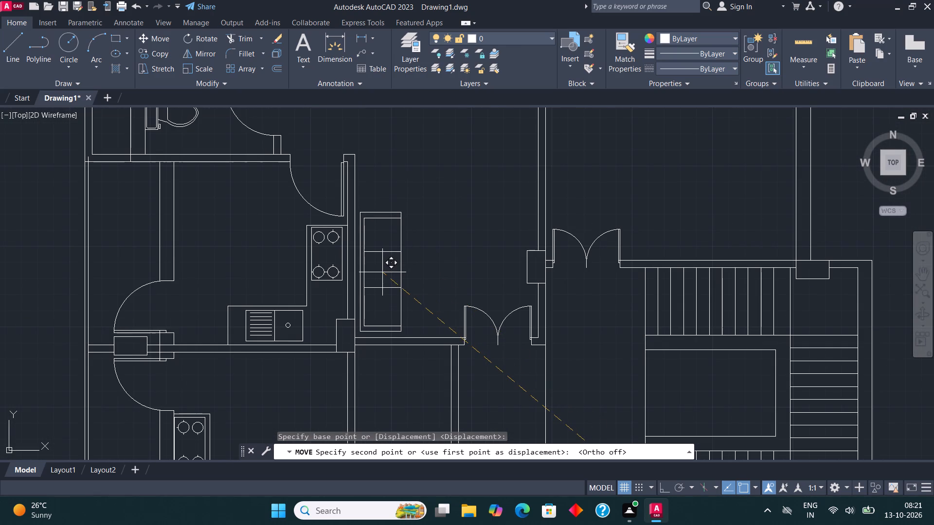
key("Escape")
Select the sofa together with the coffee table in the southeast living room.
scroll(405, 211, "down", 2)
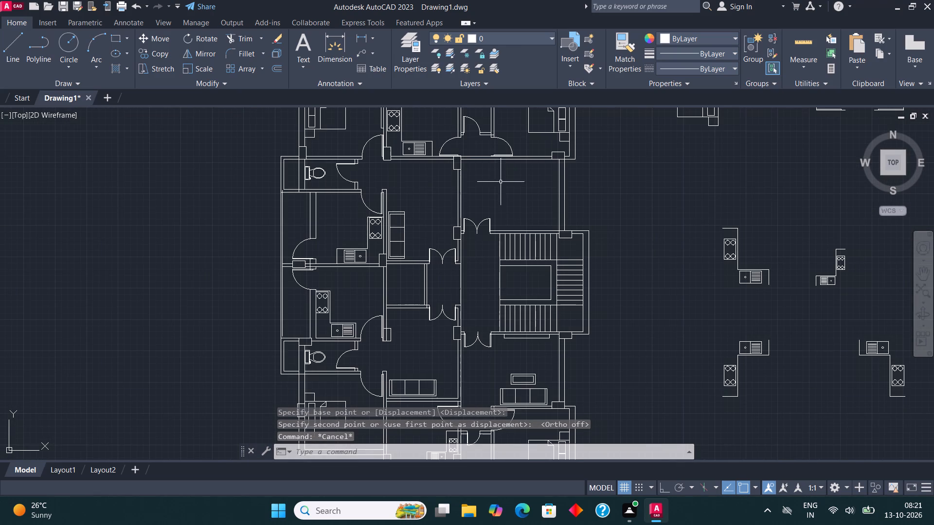
middle_click_drag(489, 231, 500, 205)
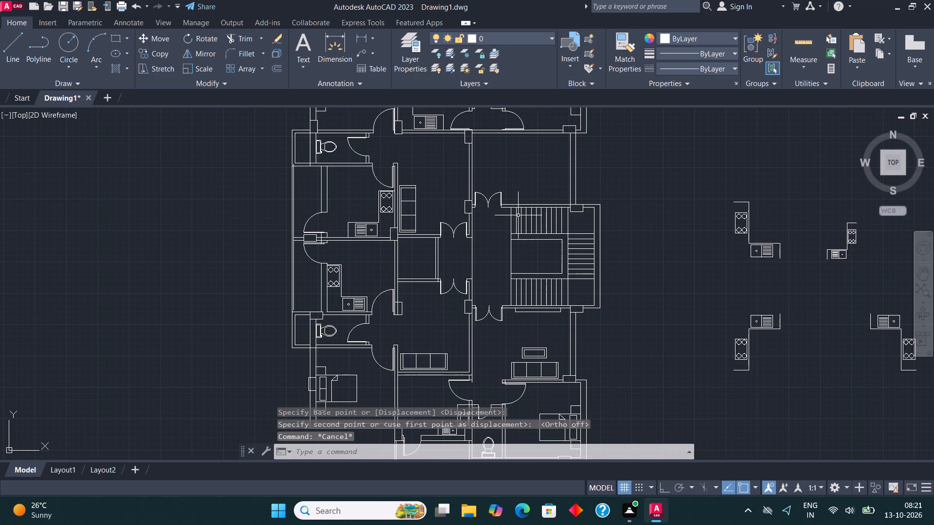
middle_click_drag(554, 261, 558, 245)
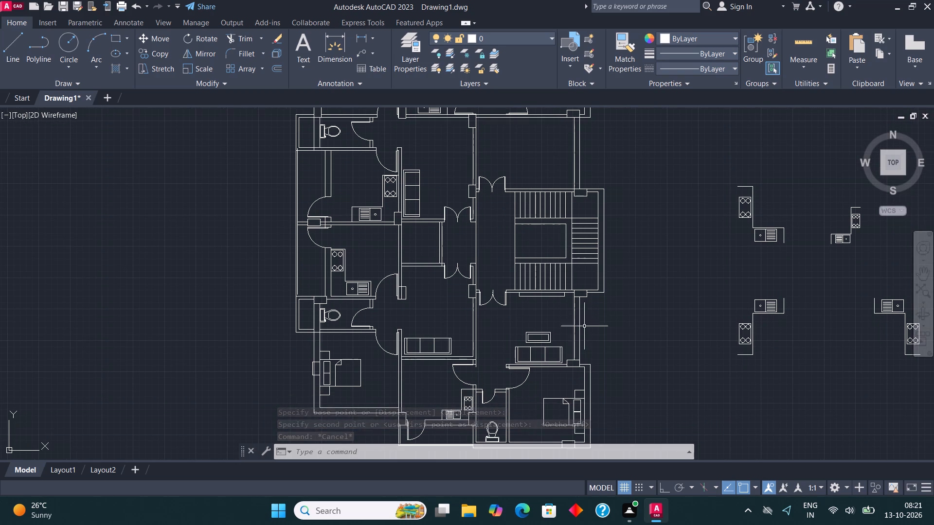
scroll(546, 351, "up", 3)
scroll(600, 396, "up", 2)
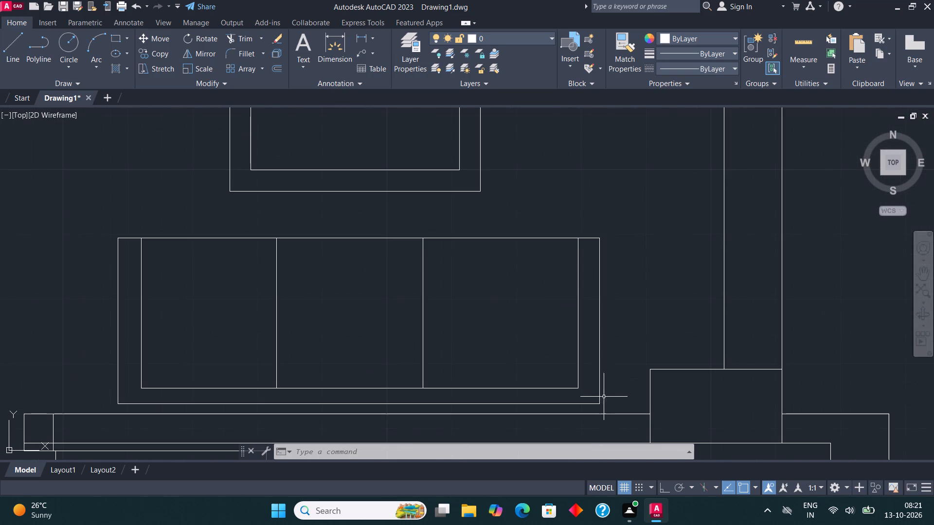
left_click(609, 407)
scroll(572, 365, "down", 1)
left_click(259, 171)
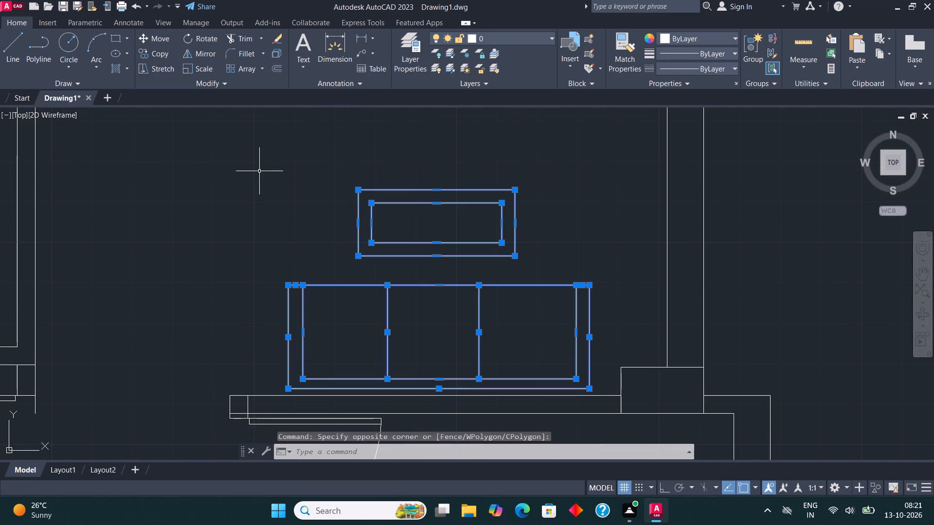
Copy the selected sofa and coffee table from the lower living room to the upper living room, against the staircase wall.
left_click(163, 52)
left_click(472, 329)
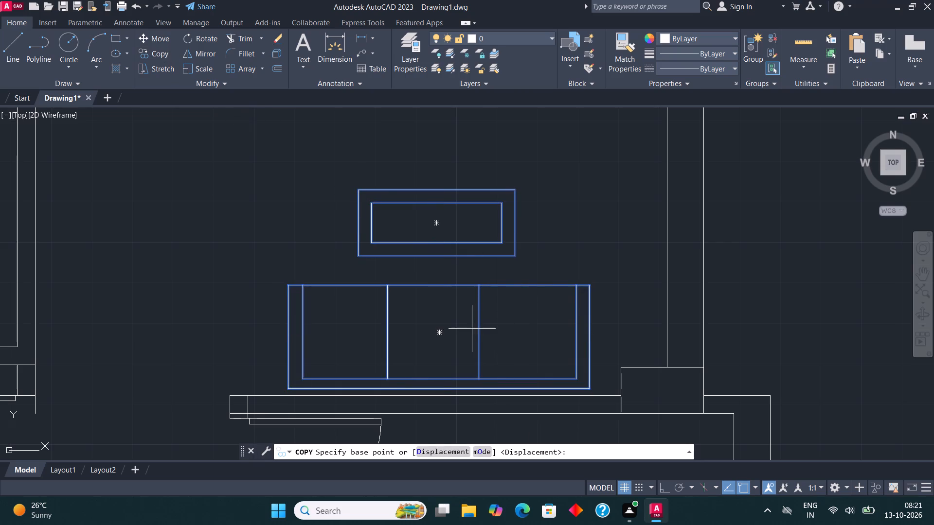
scroll(478, 385, "down", 3)
scroll(480, 316, "down", 1)
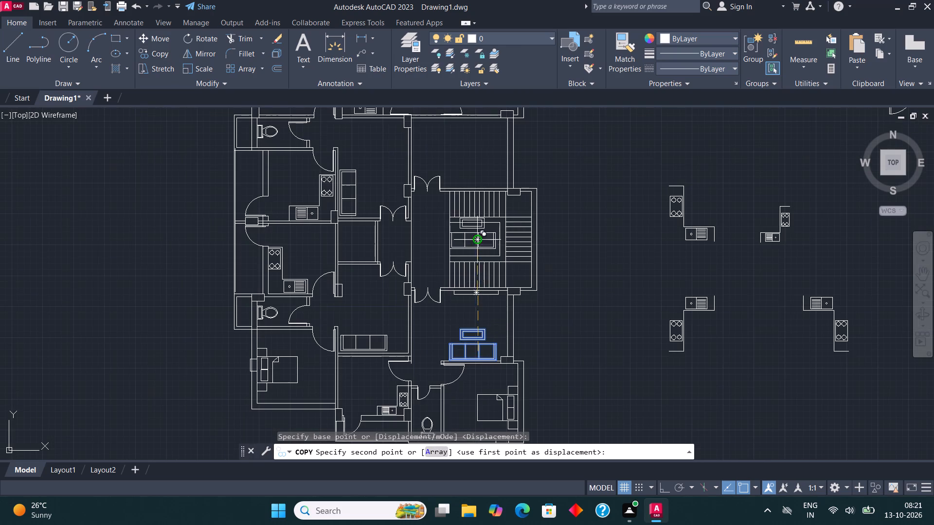
scroll(485, 177, "up", 4)
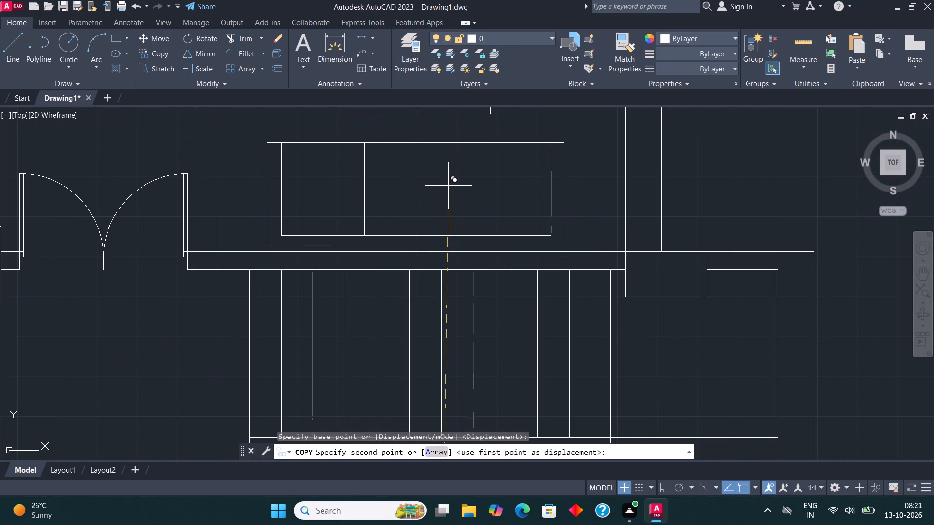
left_click(449, 186)
scroll(459, 262, "down", 3)
key("Escape")
Copy the thin rectangular unit on the lower living room's staircase-side wall to the upper living room's wall opposite the sofa.
scroll(507, 243, "down", 3)
scroll(507, 301, "up", 3)
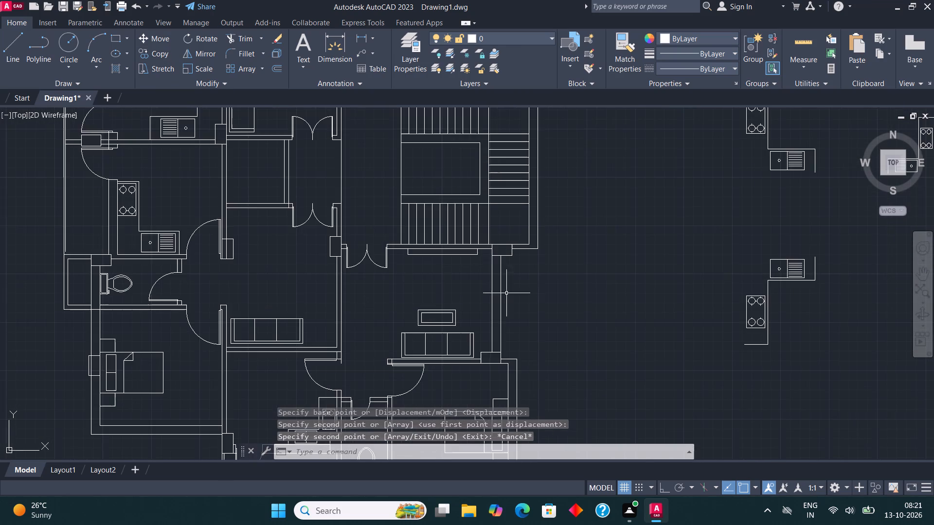
scroll(478, 258, "up", 2)
left_click(452, 249)
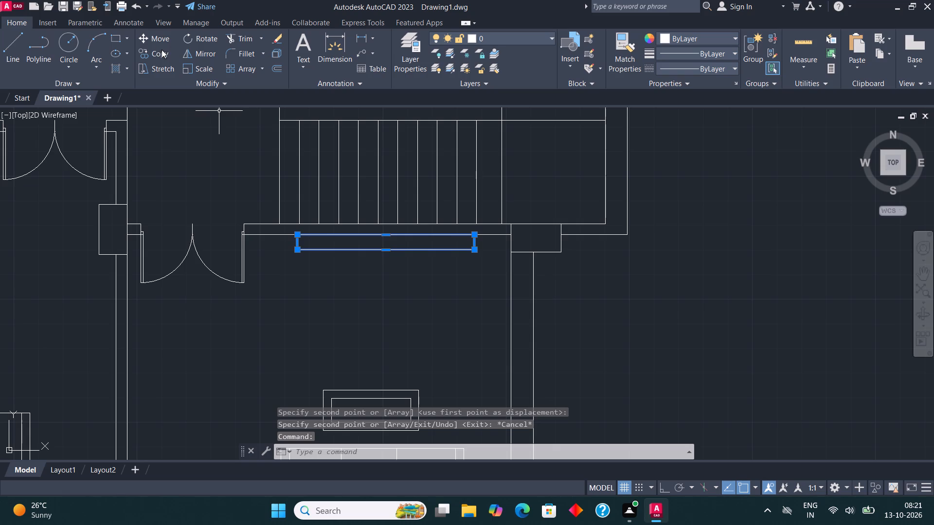
left_click(162, 50)
left_click(468, 236)
scroll(476, 336, "down", 4)
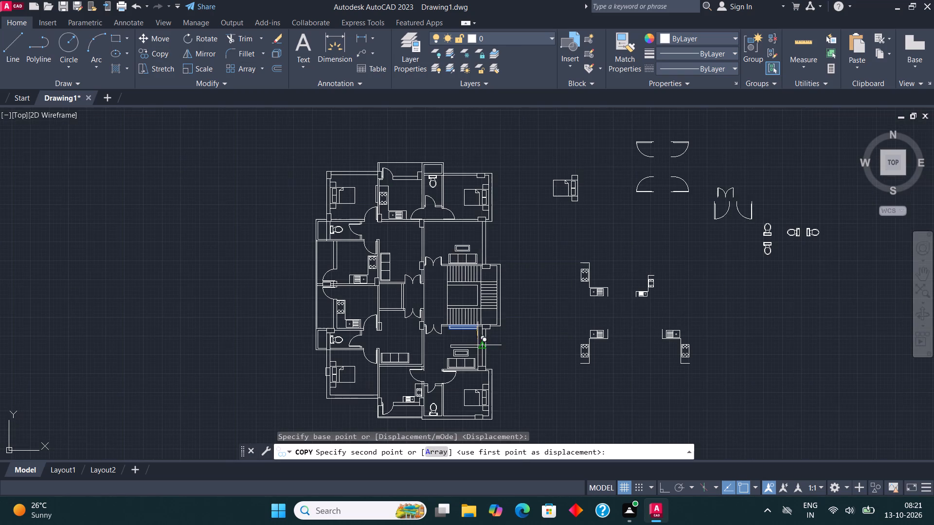
scroll(471, 221, "up", 3)
left_click(478, 224)
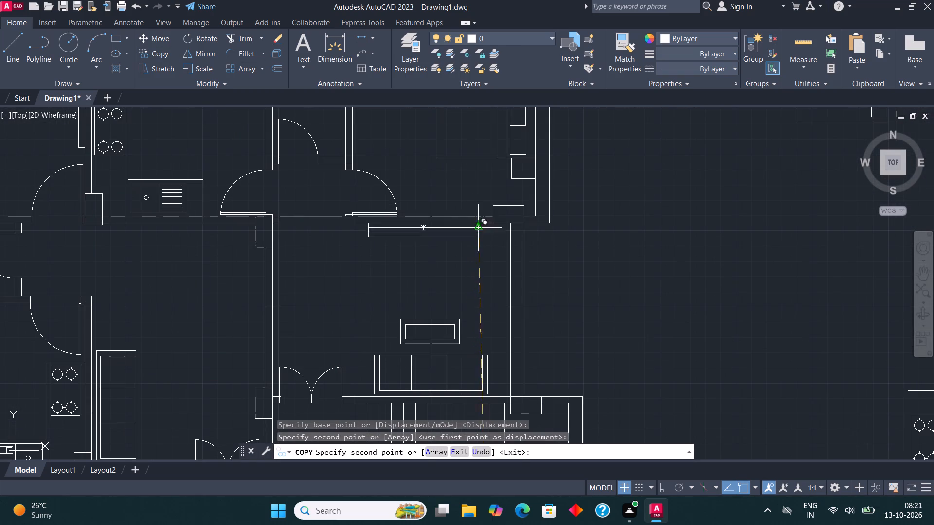
key("Escape")
Draw two crossing diagonal lines between opposite inner corners of the small shaft between the double doors.
scroll(500, 236, "down", 3)
middle_click_drag(493, 251, 486, 215)
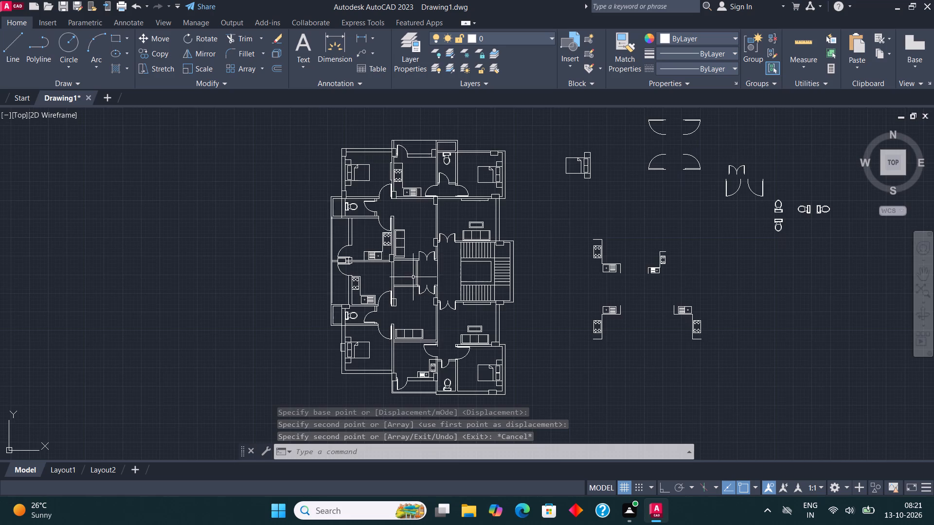
scroll(411, 275, "up", 5)
scroll(334, 269, "down", 1)
middle_click_drag(330, 269, 332, 284)
left_click(8, 45)
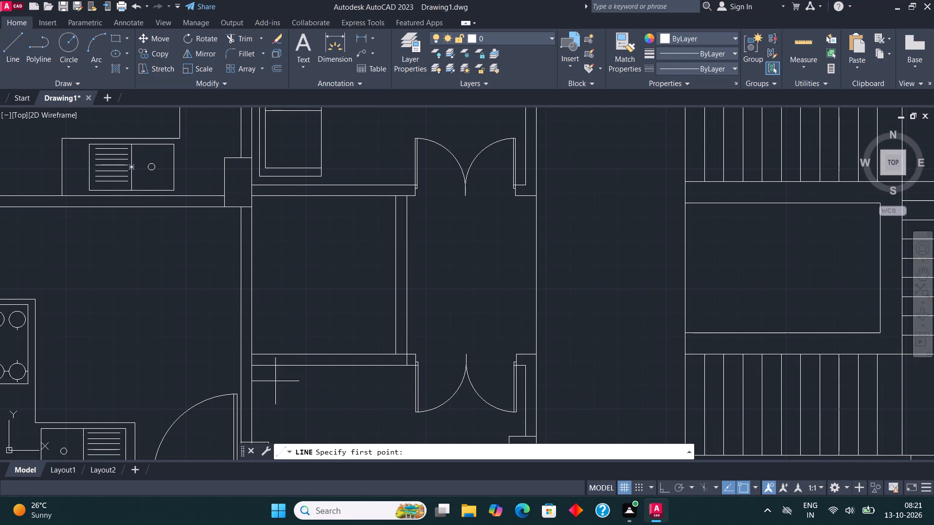
left_click(253, 353)
left_click(393, 201)
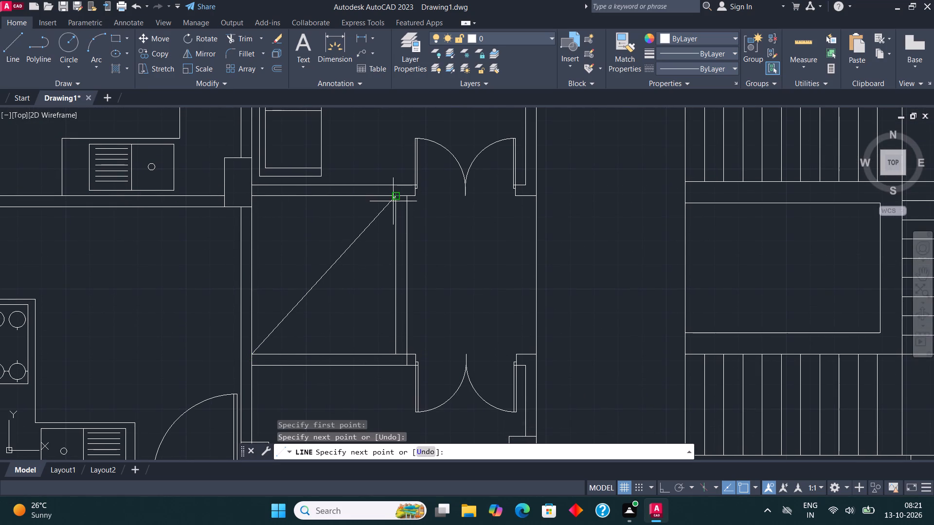
left_click(13, 46)
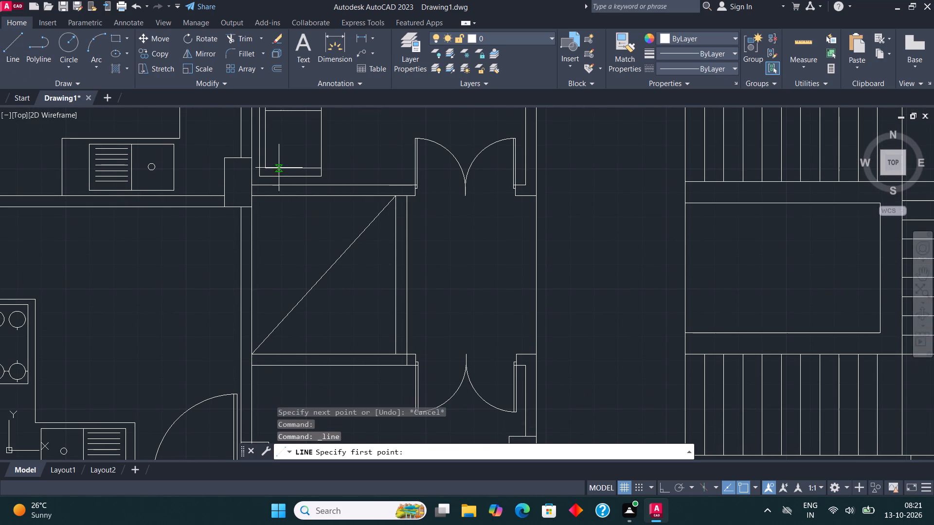
left_click(253, 201)
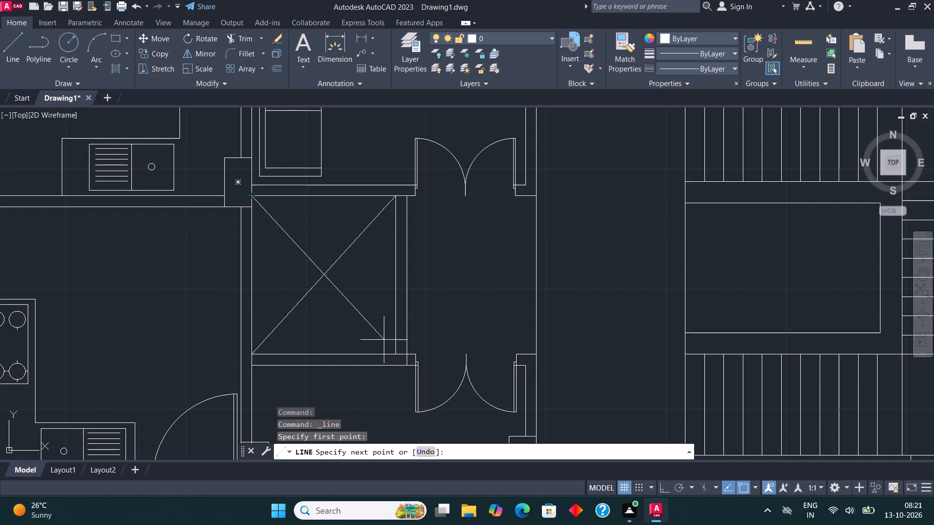
left_click(394, 352)
key("Escape")
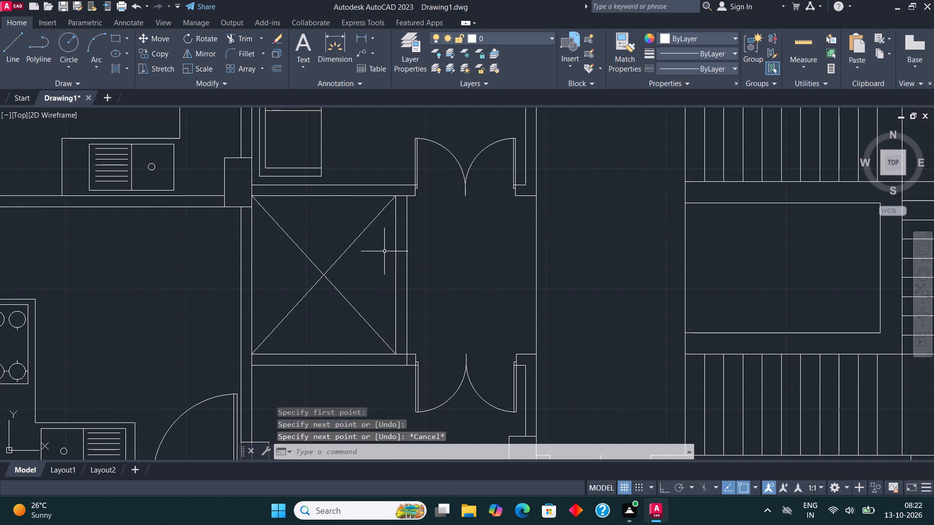
Draw a horizontal centre line through the upper stair flight, from its first riser to just past the last riser onto the landing.
scroll(404, 215, "down", 2)
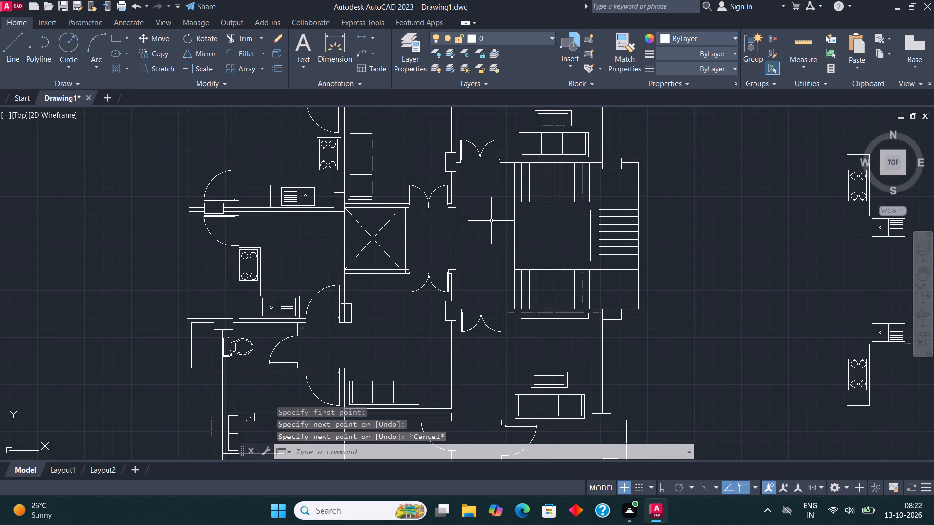
middle_click_drag(491, 221, 339, 237)
scroll(484, 237, "up", 1)
left_click(11, 44)
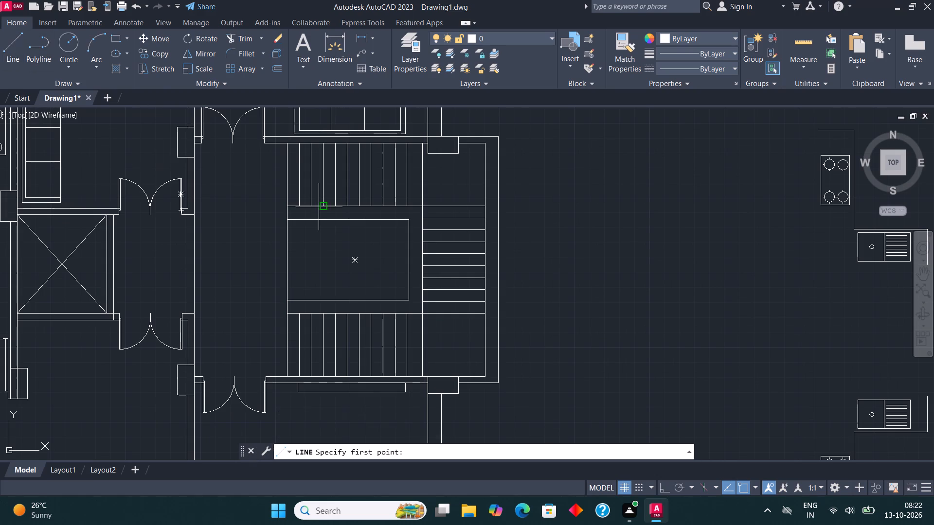
middle_click_drag(333, 211, 415, 344)
left_click(368, 307)
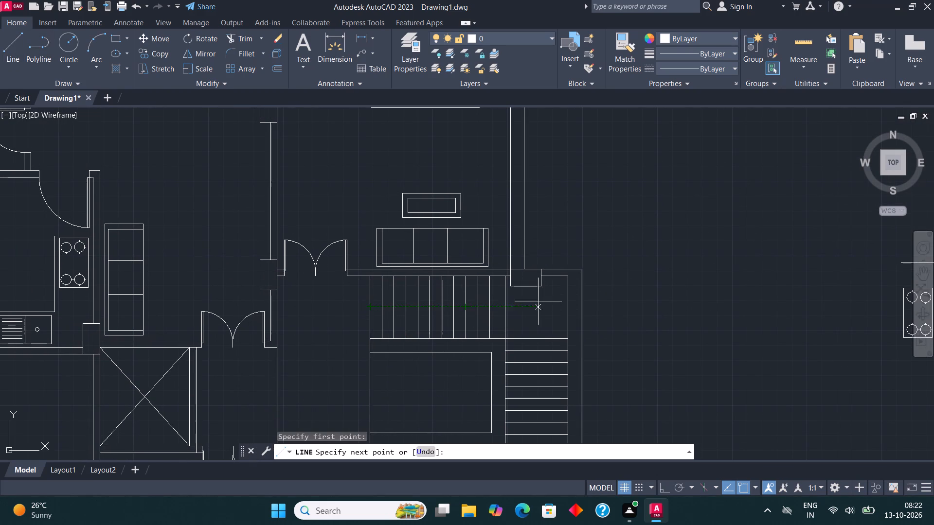
left_click(516, 308)
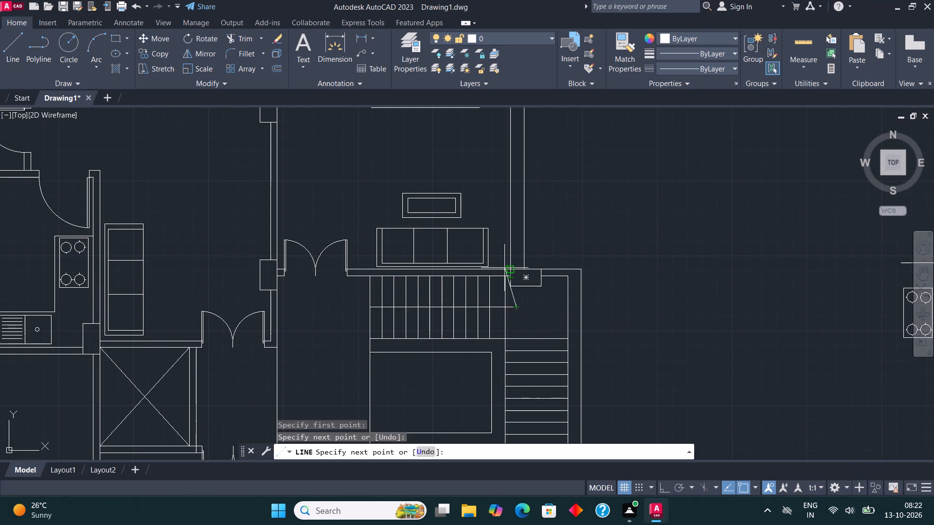
scroll(501, 259, "down", 2)
scroll(509, 315, "up", 1)
key("Escape")
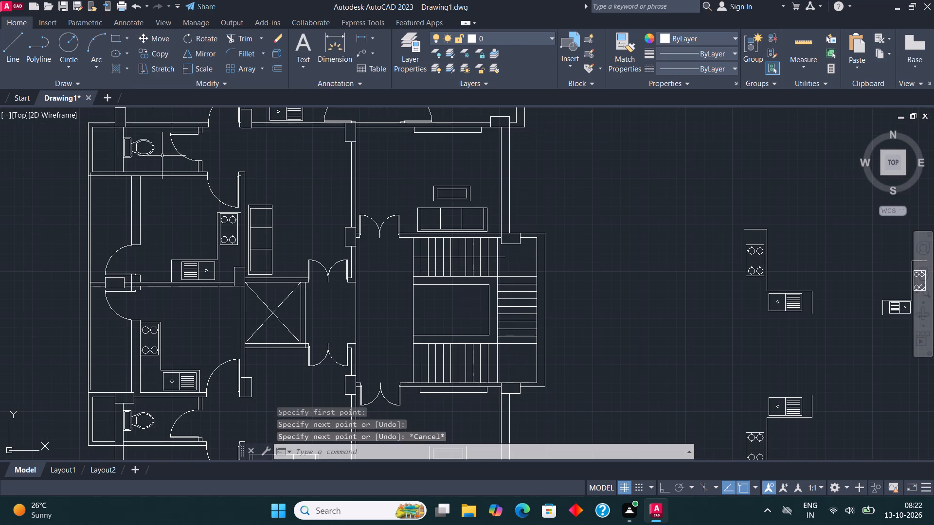
Draw a horizontal centre line through the lower stair flight, from its first riser to the landing edge.
left_click(11, 44)
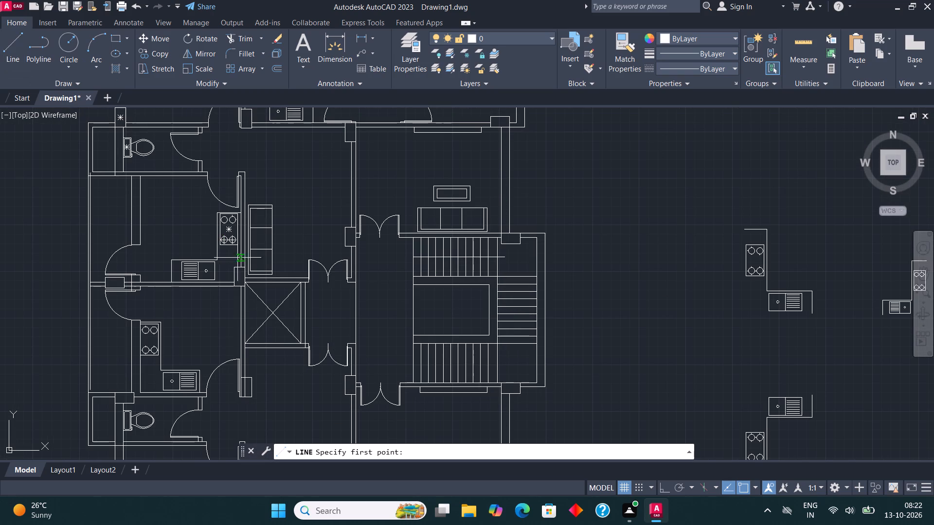
scroll(422, 363, "up", 1)
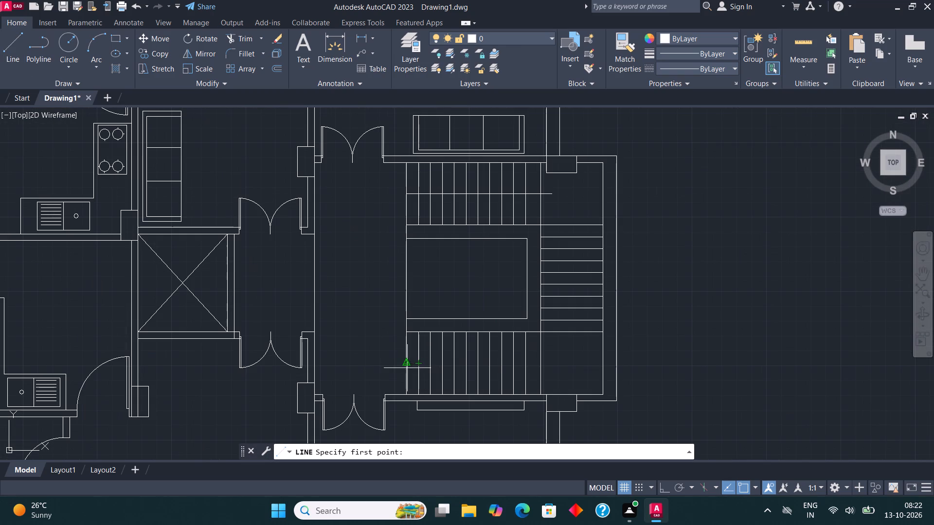
left_click(406, 364)
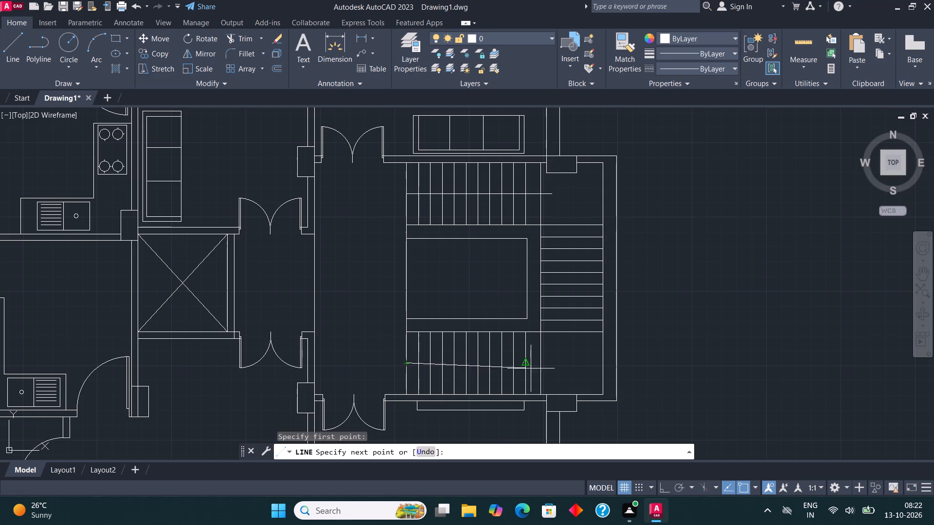
left_click(541, 364)
key("Escape")
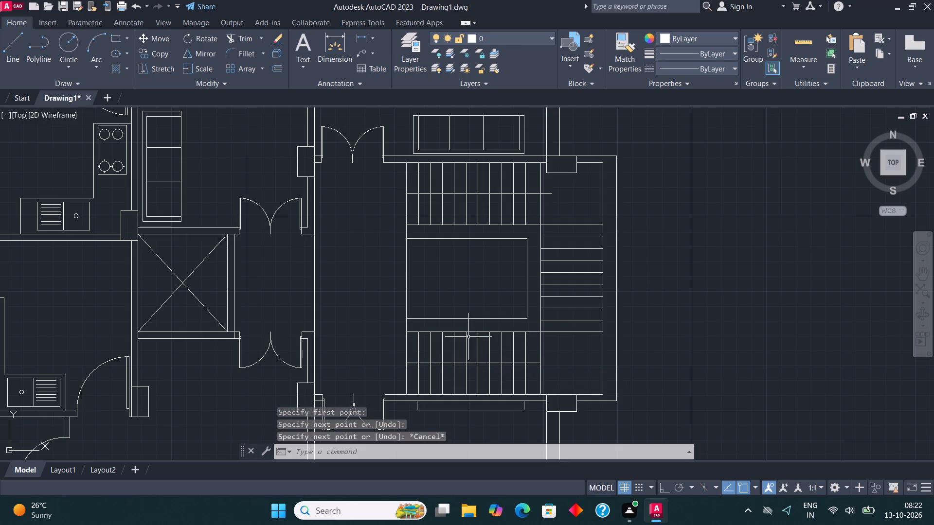
With Ortho on, draw a vertical line through the side stair flight, from its upper edge to just past its last riser.
middle_click_drag(491, 304, 473, 311)
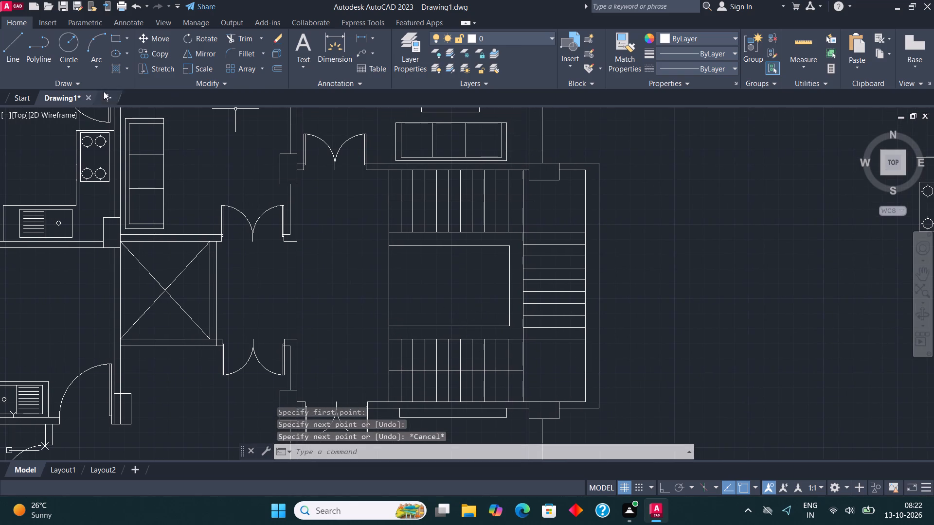
left_click(17, 45)
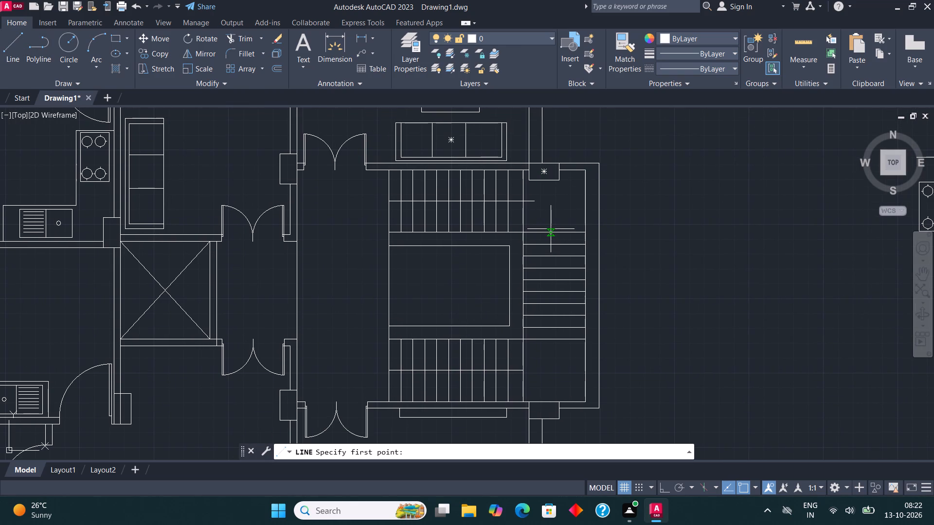
left_click(551, 234)
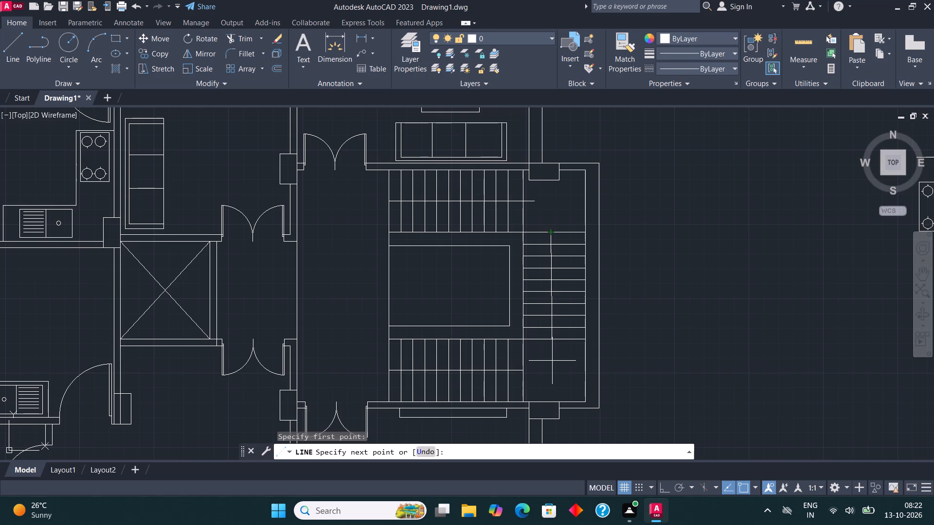
key("F8")
left_click(550, 363)
key("Escape")
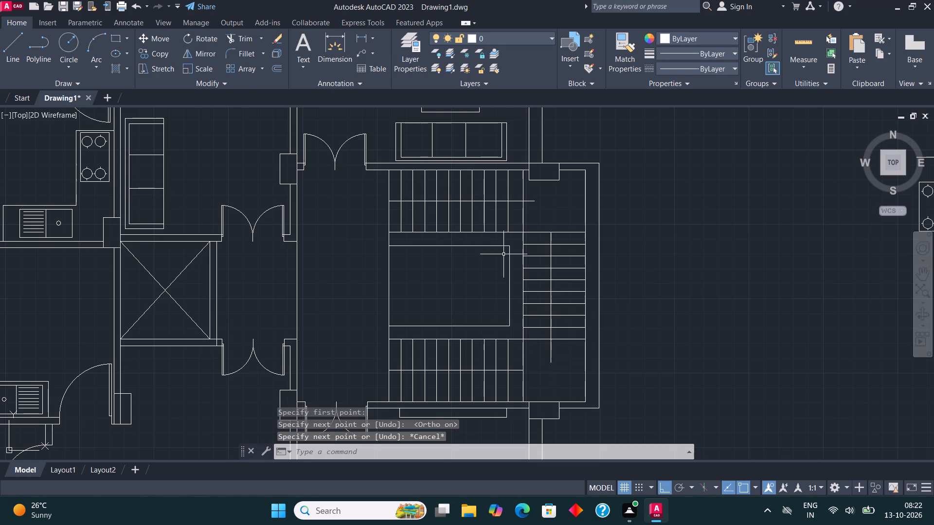
Draw a short slanted line from the landing end of the upper flight's centre line back to the last riser.
left_click(14, 46)
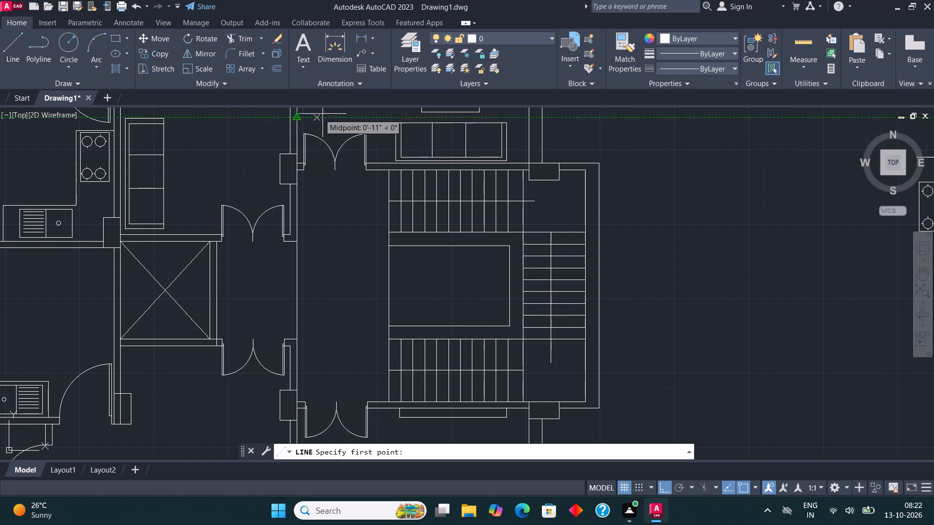
scroll(516, 203, "up", 3)
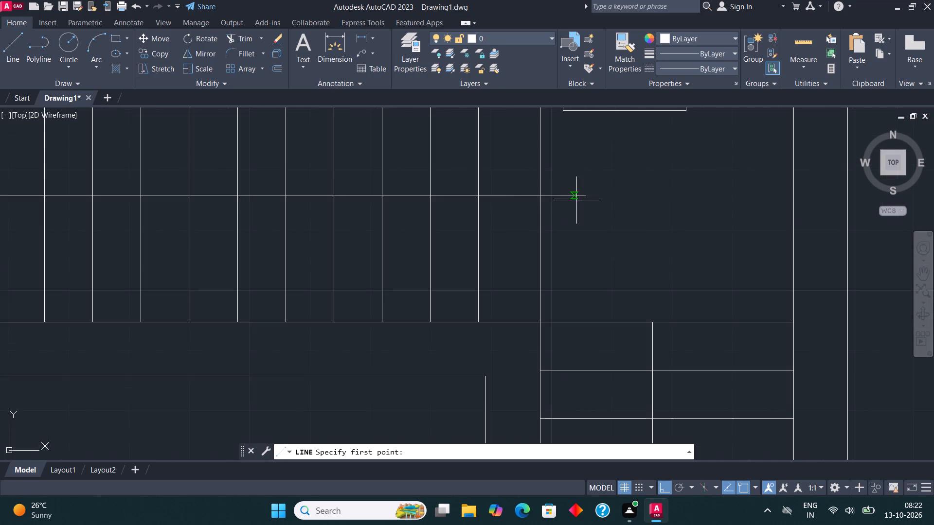
left_click(588, 193)
left_click(540, 161)
key("Escape")
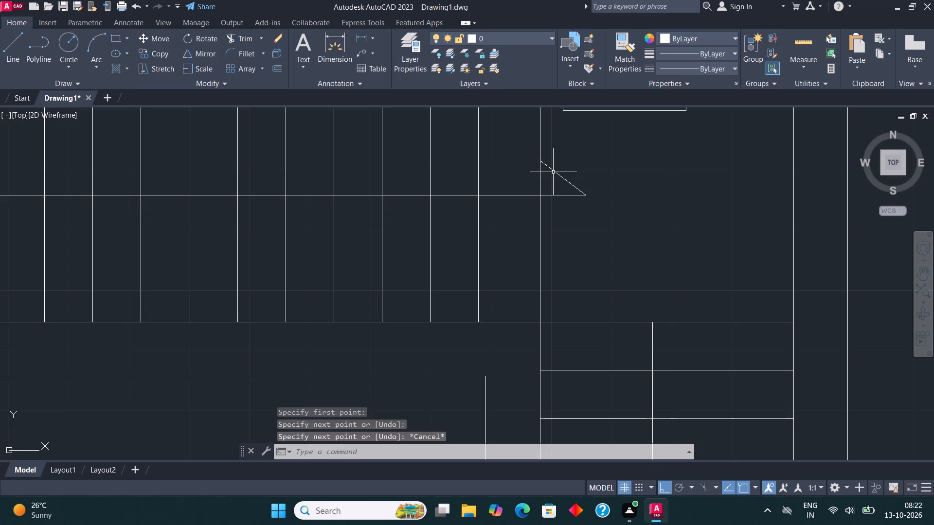
Mirror the short slanted line about the upper flight's centre line, keeping the source, to complete the arrowhead.
left_click(553, 172)
left_click(203, 51)
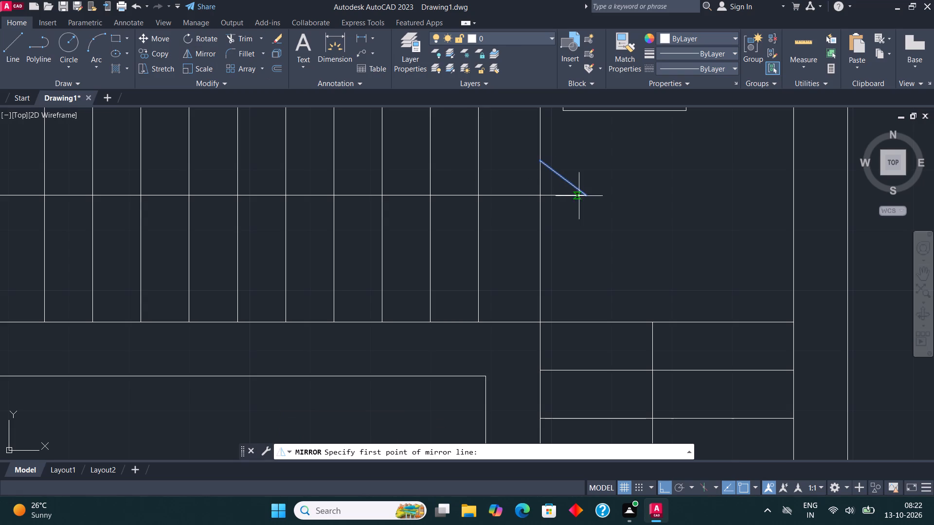
left_click(585, 196)
left_click(508, 222)
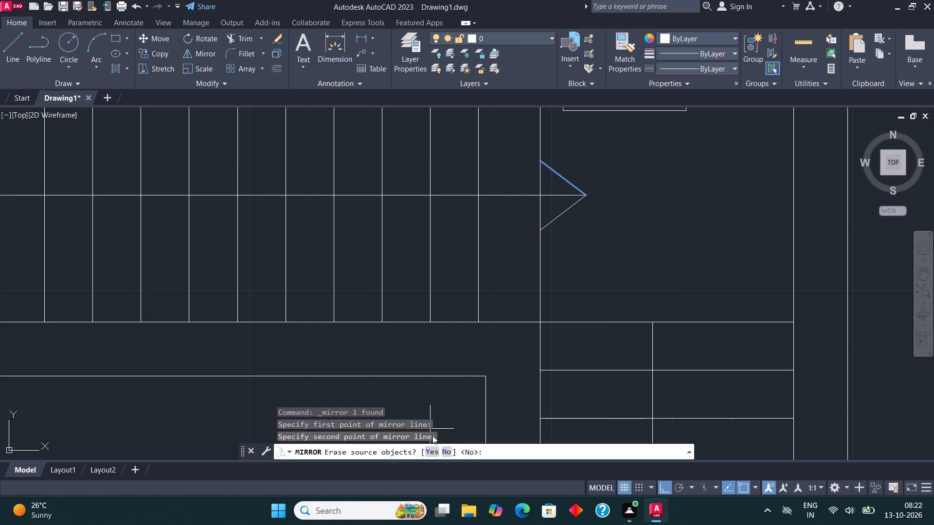
left_click(450, 452)
Copy the upper flight's two-line arrowhead to the empty space beside the staircase, outside the plan.
scroll(503, 256, "down", 3)
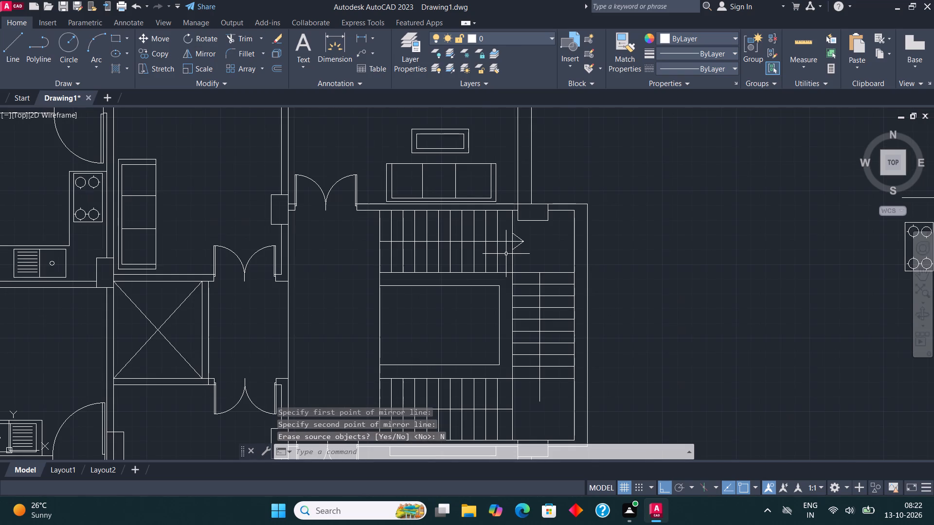
scroll(507, 234, "down", 1)
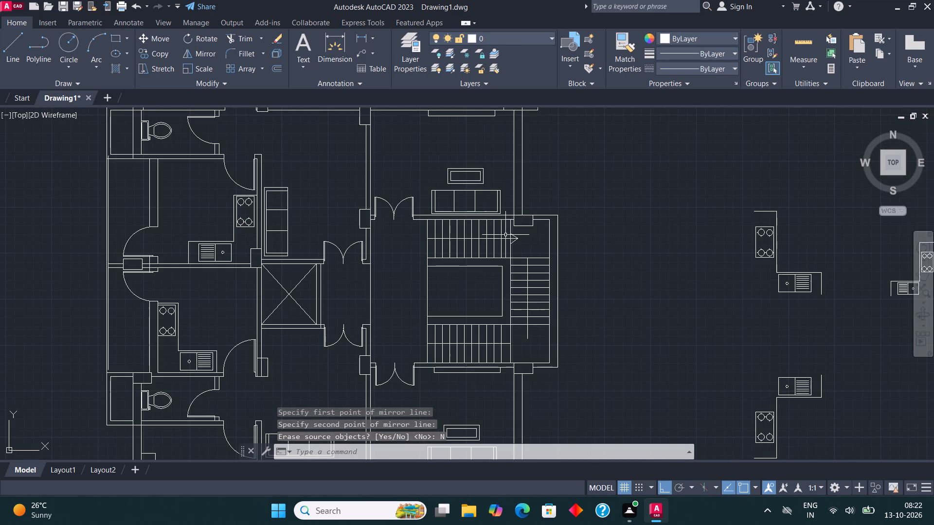
scroll(524, 215, "up", 3)
left_click(486, 324)
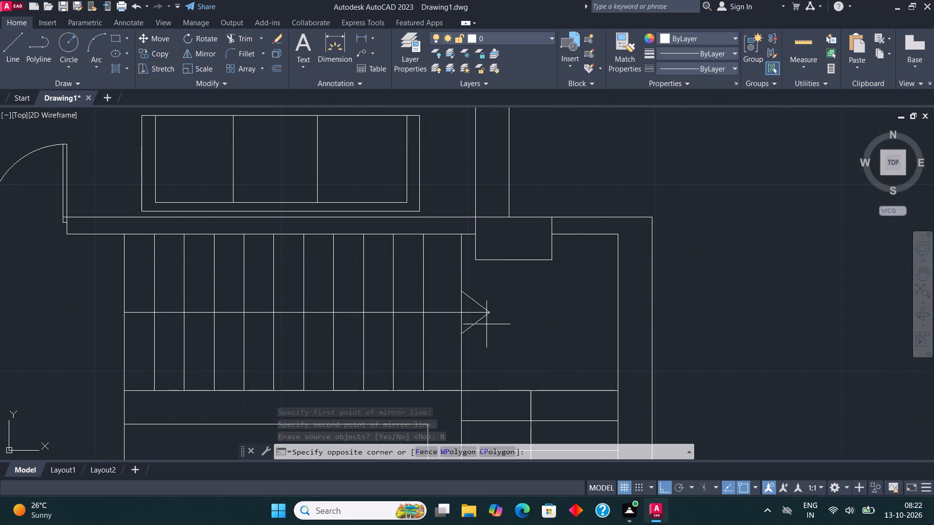
left_click(474, 318)
left_click(475, 304)
left_click(151, 46)
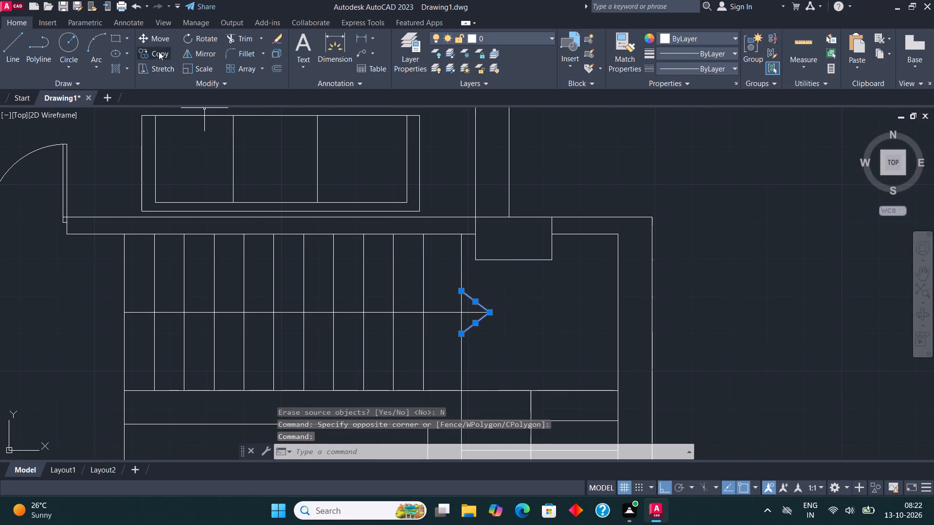
left_click(159, 49)
left_click(457, 300)
scroll(373, 292, "down", 1)
left_click(668, 329)
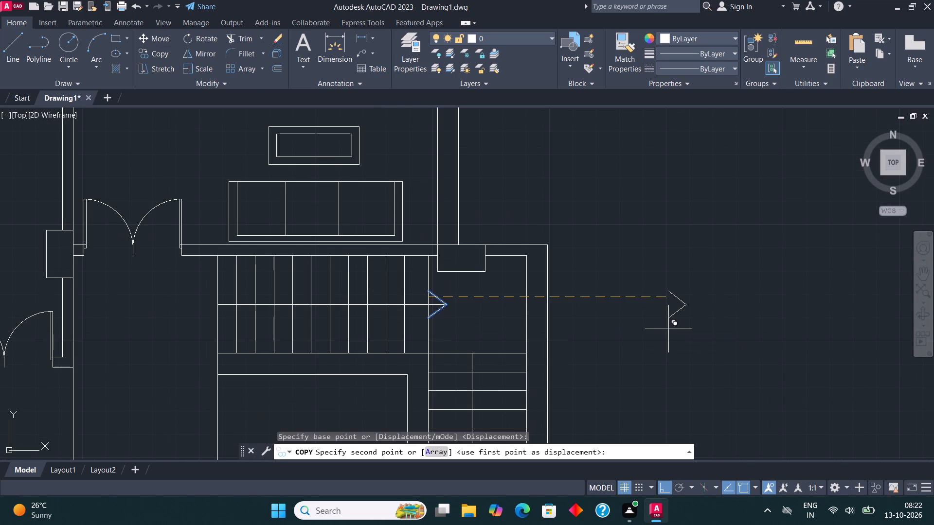
key("Escape")
Mirror the copied arrowhead about a vertical axis, erasing the source, so that it points the opposite way.
left_click_drag(743, 351, 733, 332)
left_click(607, 221)
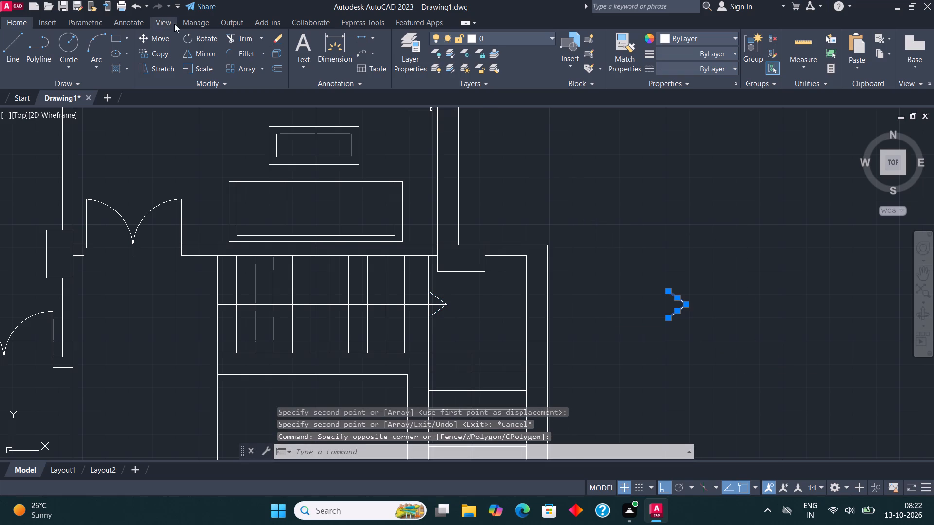
left_click(208, 52)
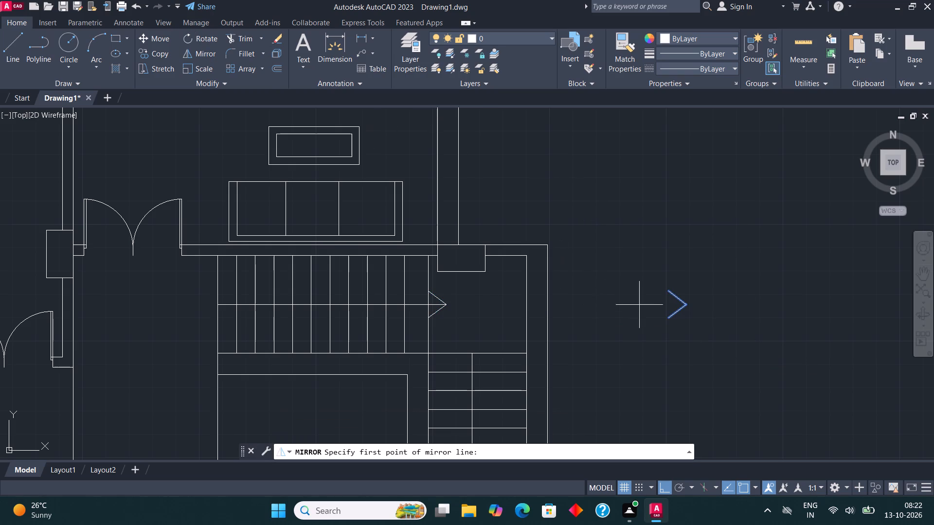
left_click(647, 308)
left_click(620, 239)
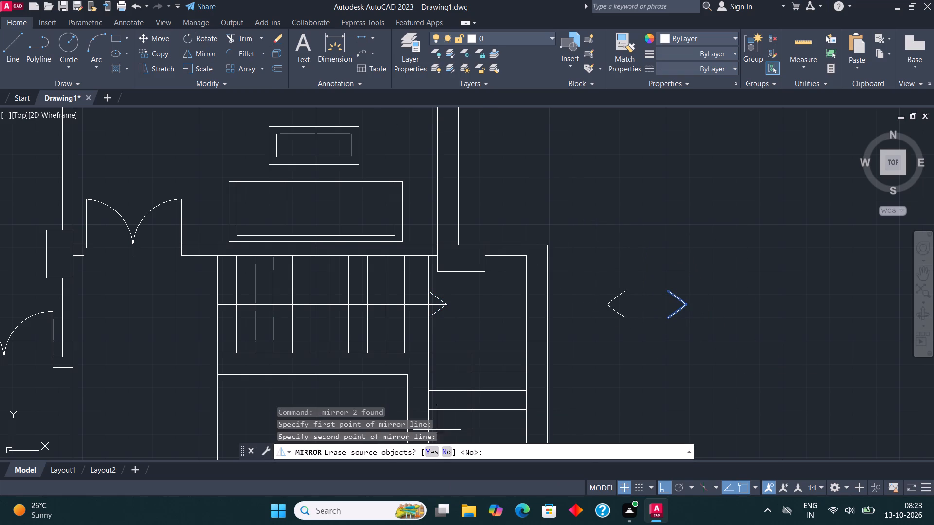
left_click(430, 452)
With Ortho off, copy the flipped arrowhead by its tip onto the first-riser end of the lower stair flight's centre line.
left_click_drag(707, 388, 704, 377)
left_click(597, 252)
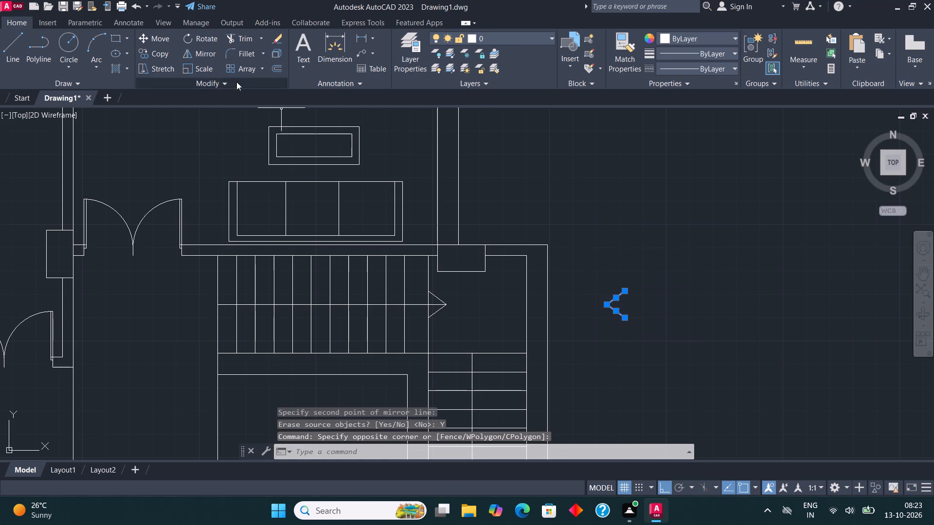
left_click(152, 53)
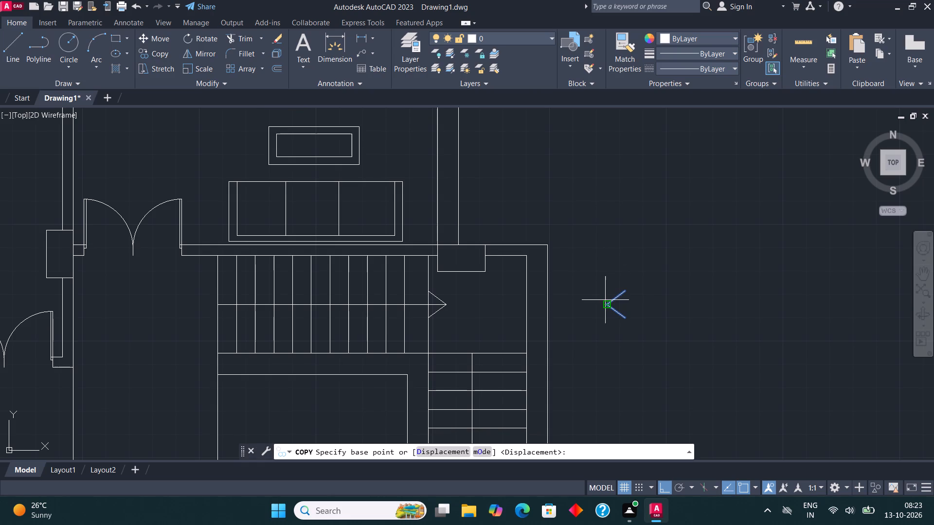
left_click(605, 300)
scroll(669, 232, "down", 2)
key("F8")
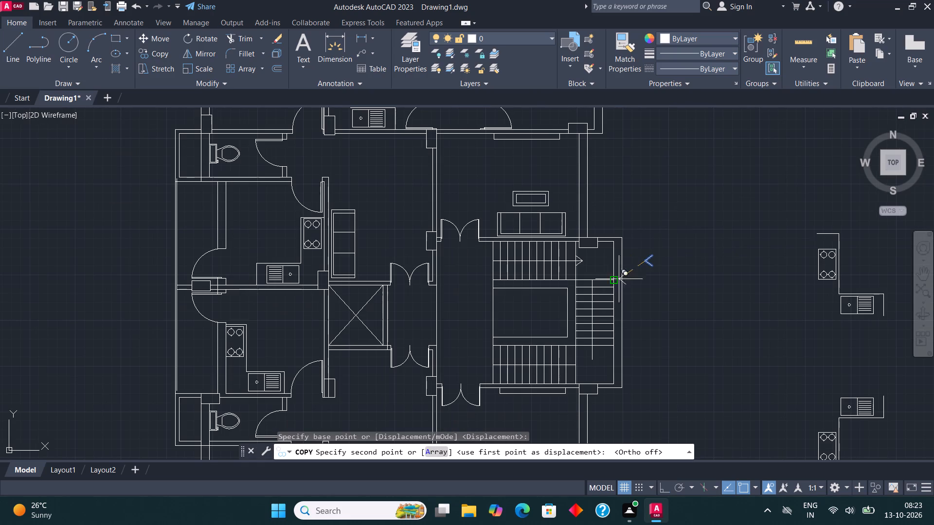
scroll(503, 367, "up", 4)
left_click(422, 360)
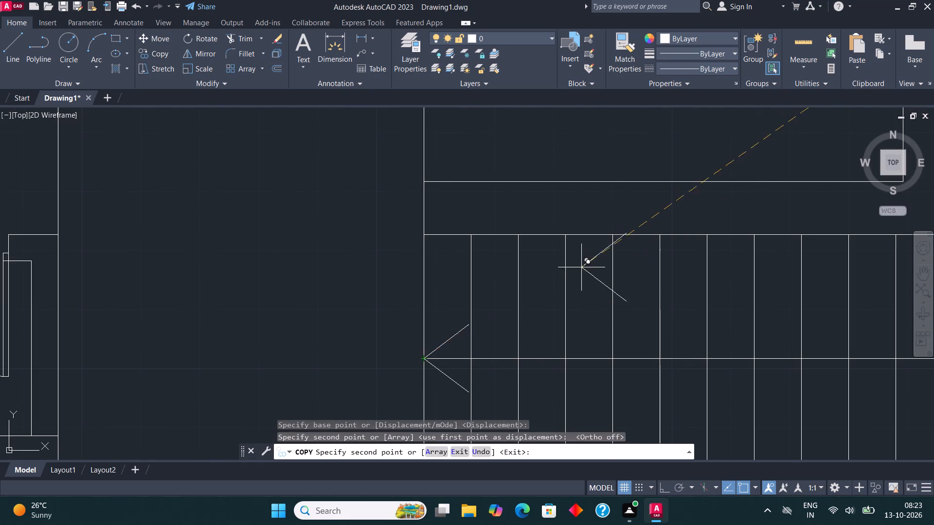
scroll(583, 267, "down", 3)
key("Escape")
Delete all the spare bed, door, kitchen and toilet symbols lying outside the floor plan.
scroll(396, 289, "down", 3)
middle_click_drag(501, 248, 530, 265)
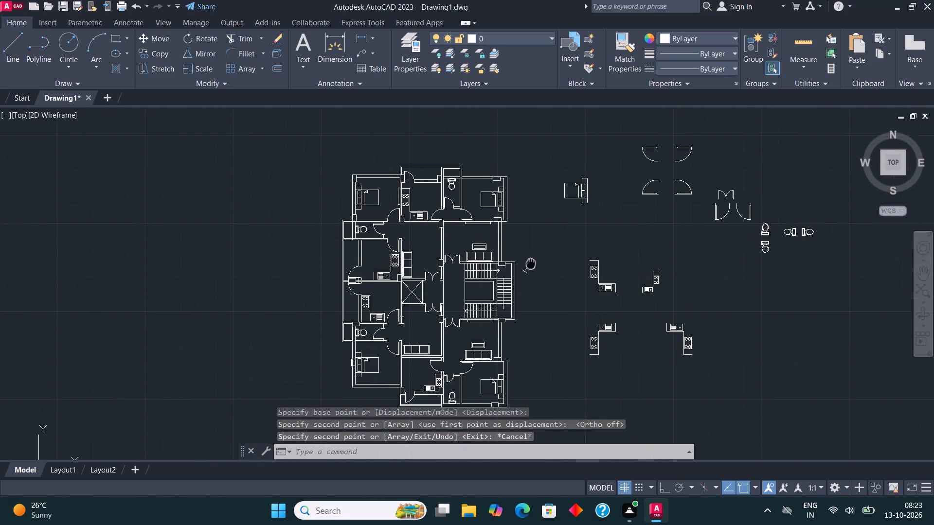
middle_click_drag(530, 265, 505, 267)
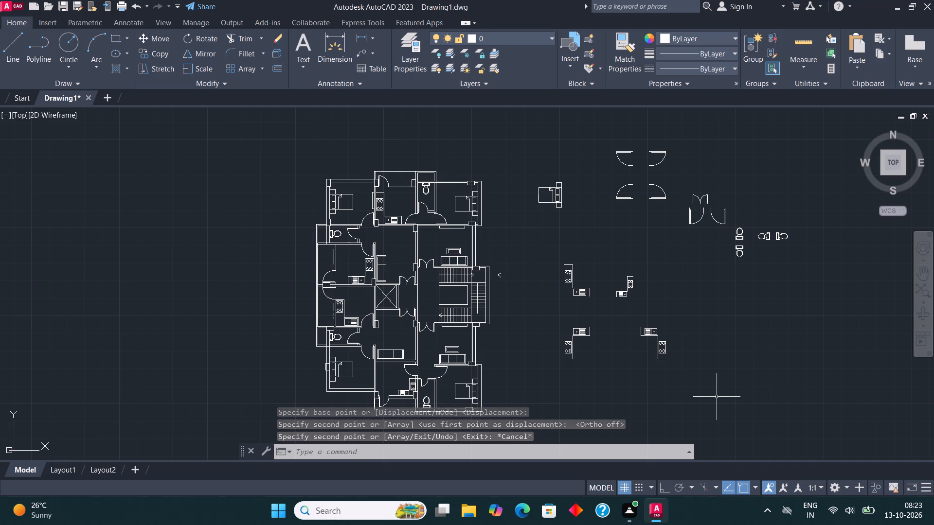
left_click(717, 397)
key("Escape")
middle_click_drag(339, 250, 442, 209)
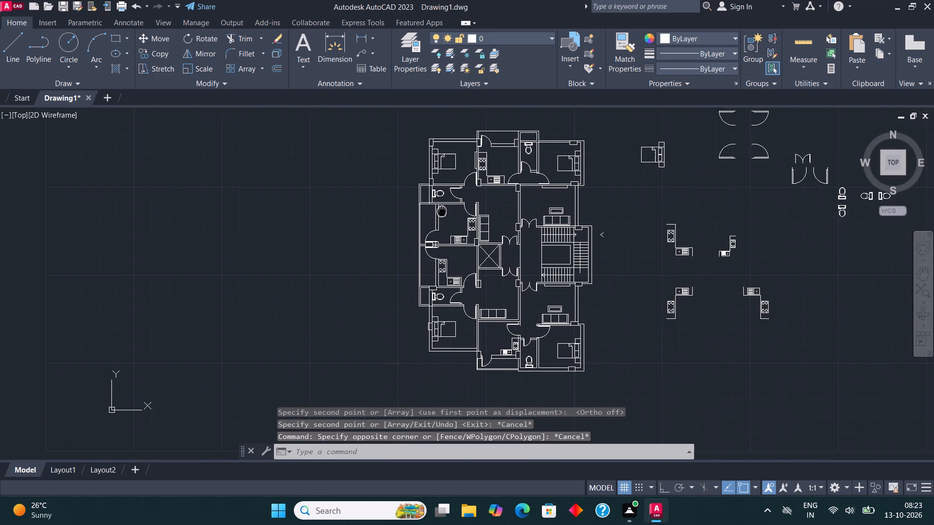
middle_click_drag(442, 209, 442, 197)
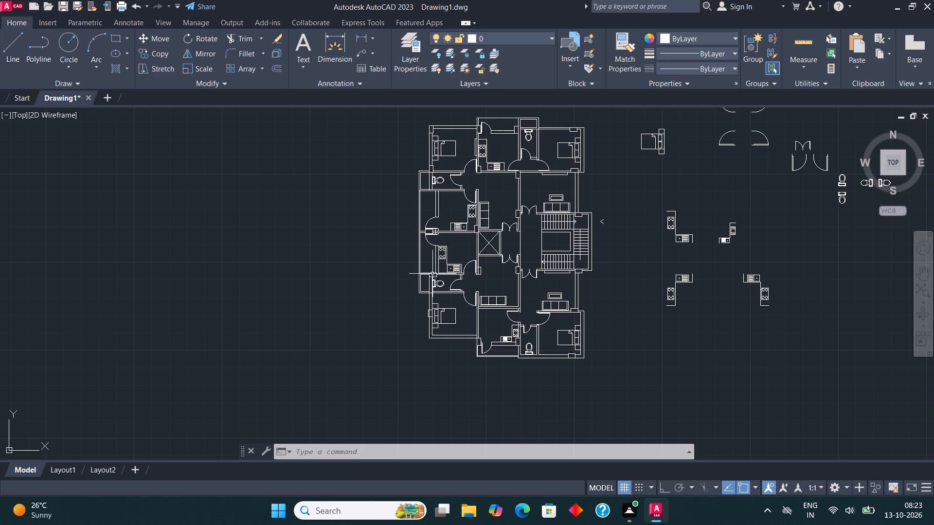
middle_click_drag(768, 347, 628, 458)
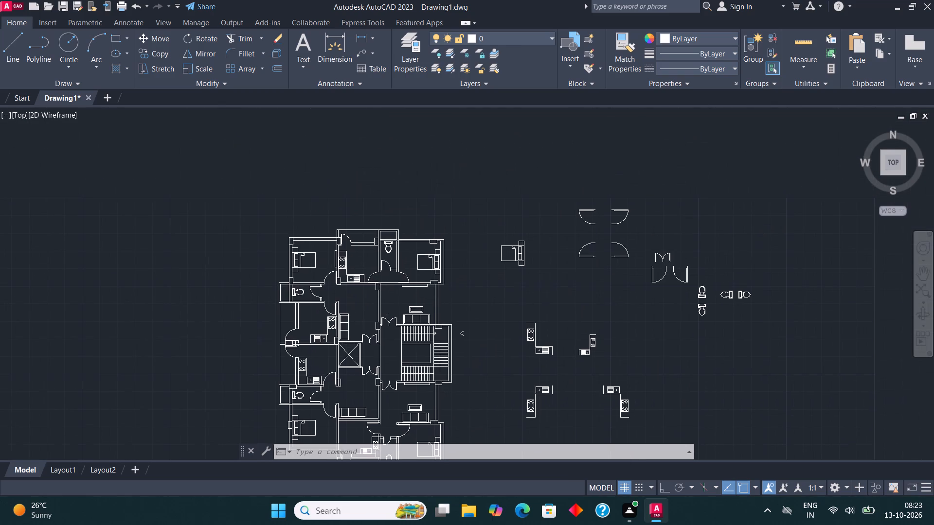
left_click_drag(644, 427, 643, 423)
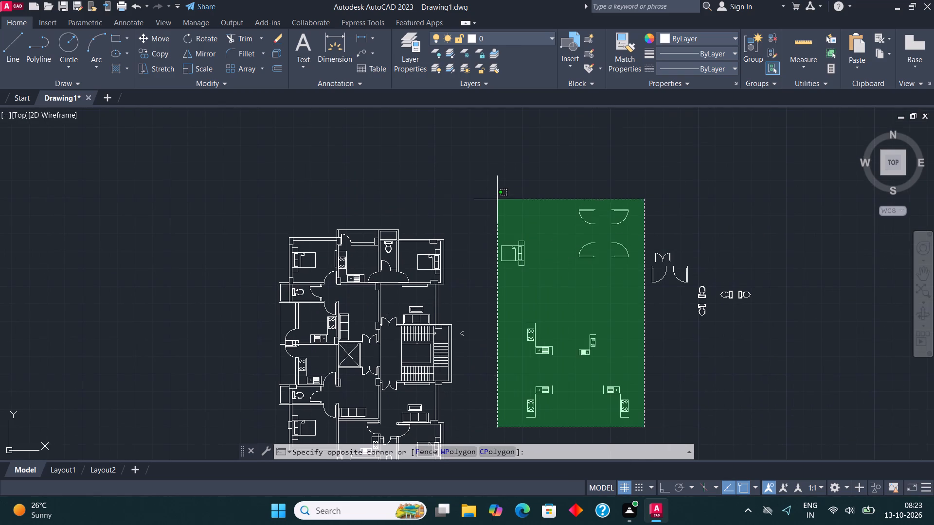
left_click(494, 191)
key("Delete")
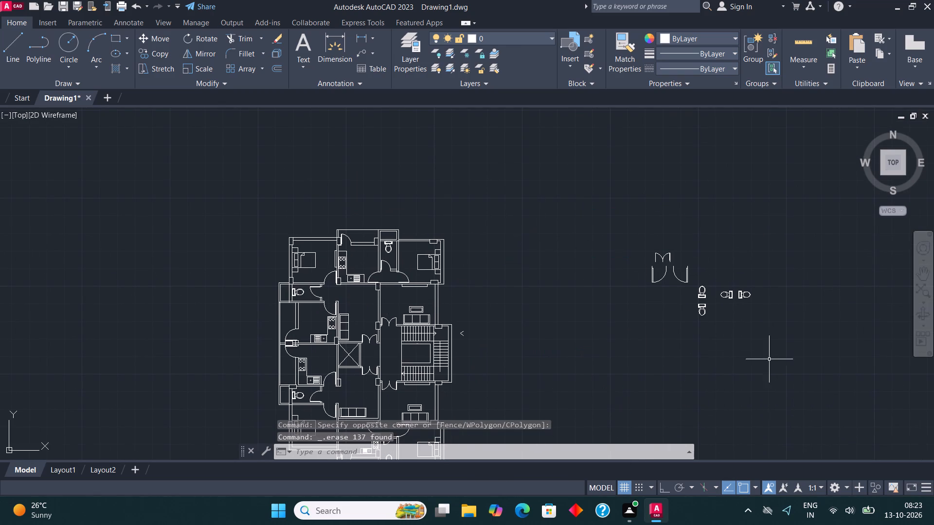
left_click_drag(780, 375, 776, 368)
left_click(623, 221)
key("Delete")
Delete the spare flipped arrowhead beside the staircase, outside the plan.
scroll(467, 240, "down", 1)
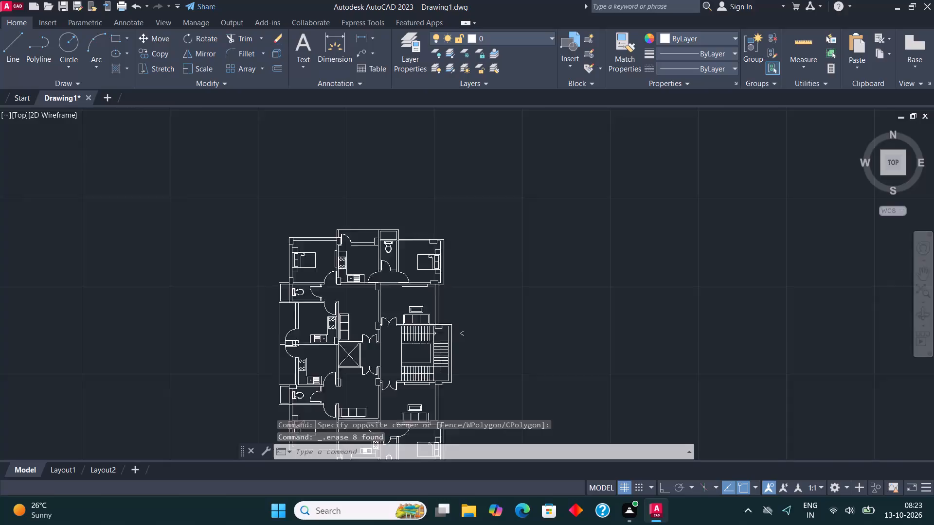
middle_click_drag(420, 244, 473, 232)
scroll(514, 262, "up", 2)
left_click_drag(521, 346, 519, 334)
left_click(519, 305)
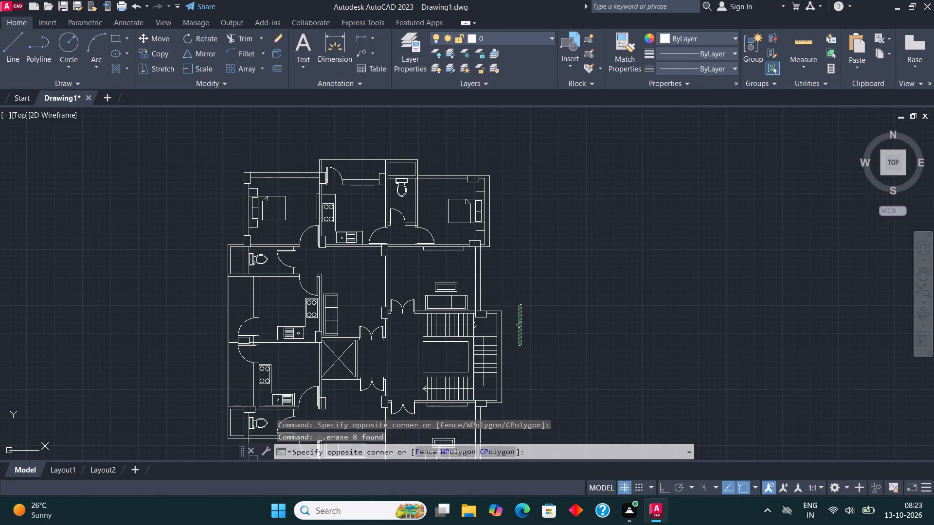
key("Delete")
Add a two-line multiline text label above the bed in the upper bedroom beside the kitchen, reading BEDROOM and 10'6"*10'.
middle_click_drag(348, 219, 494, 286)
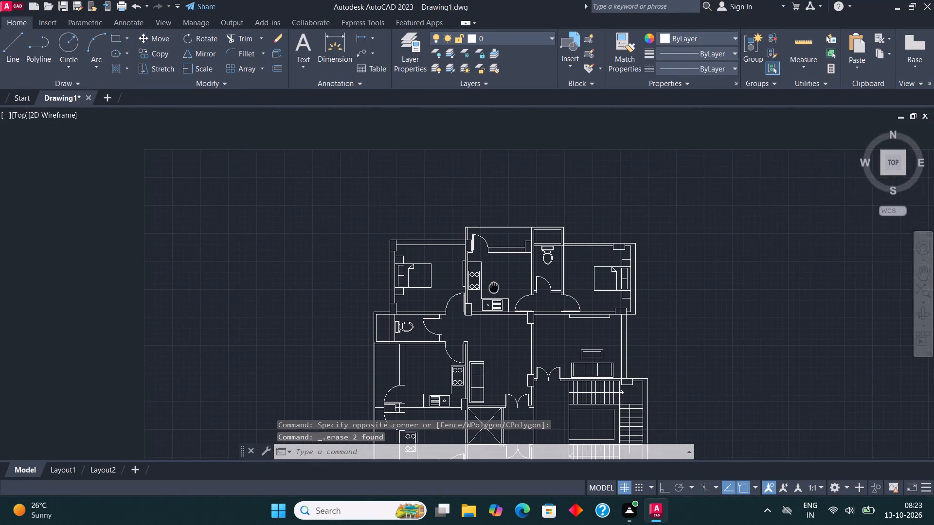
middle_click_drag(494, 286, 499, 290)
scroll(434, 280, "up", 2)
middle_click_drag(437, 237, 446, 248)
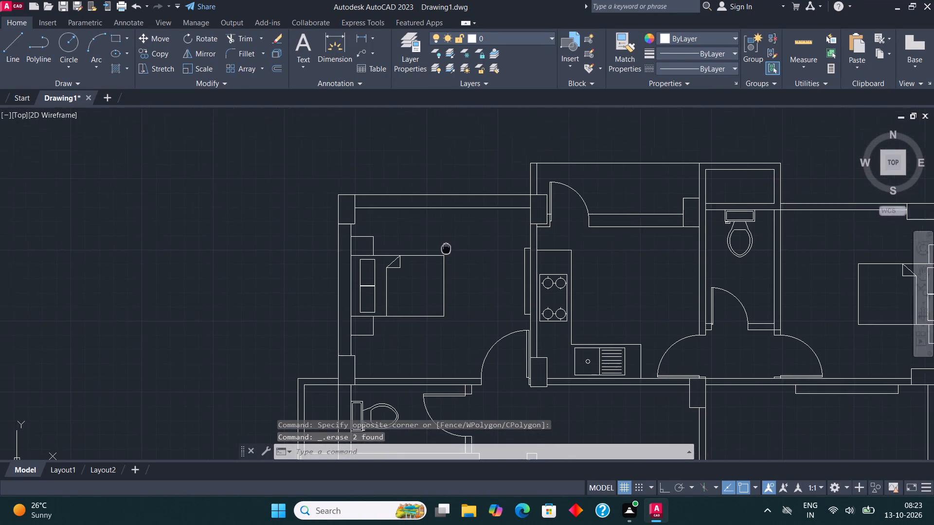
middle_click_drag(446, 248, 443, 294)
scroll(443, 294, "up", 1)
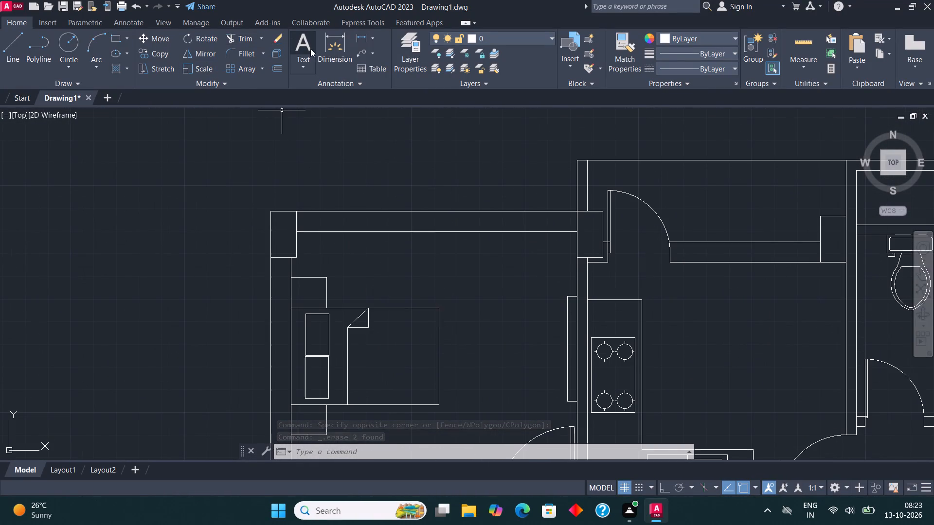
left_click(298, 40)
left_click(359, 287)
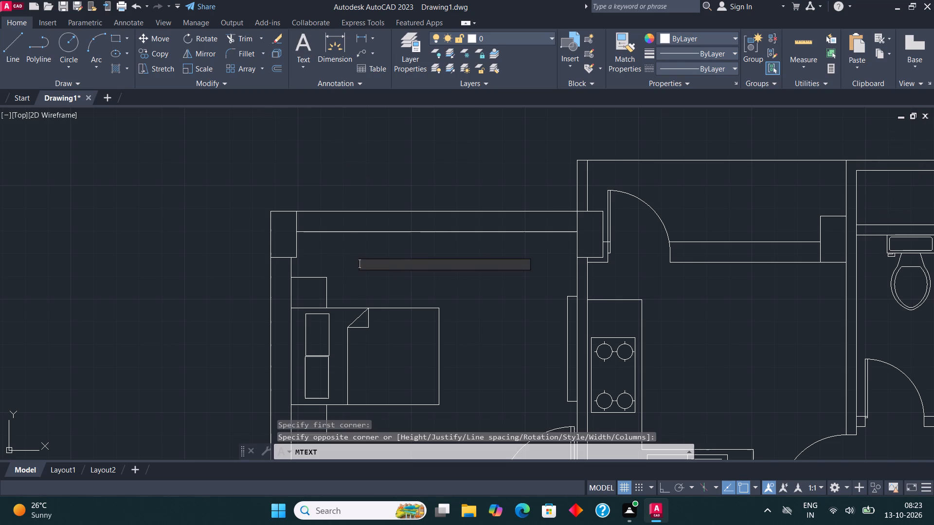
type("BEDROOM")
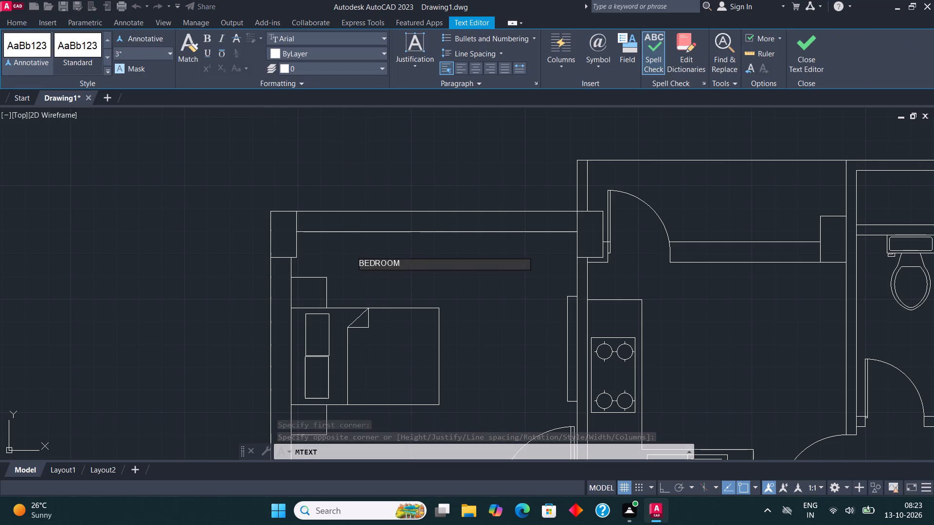
key("Return")
type("10'6\"*")
type("10'")
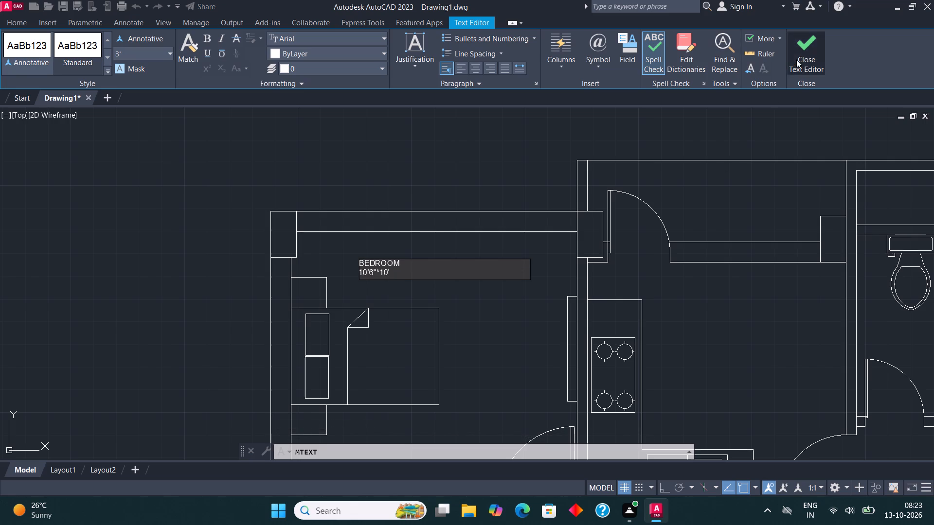
left_click(796, 59)
Scale the bedroom label up freehand to a larger size, using a base point at its lower edge.
left_click(363, 259)
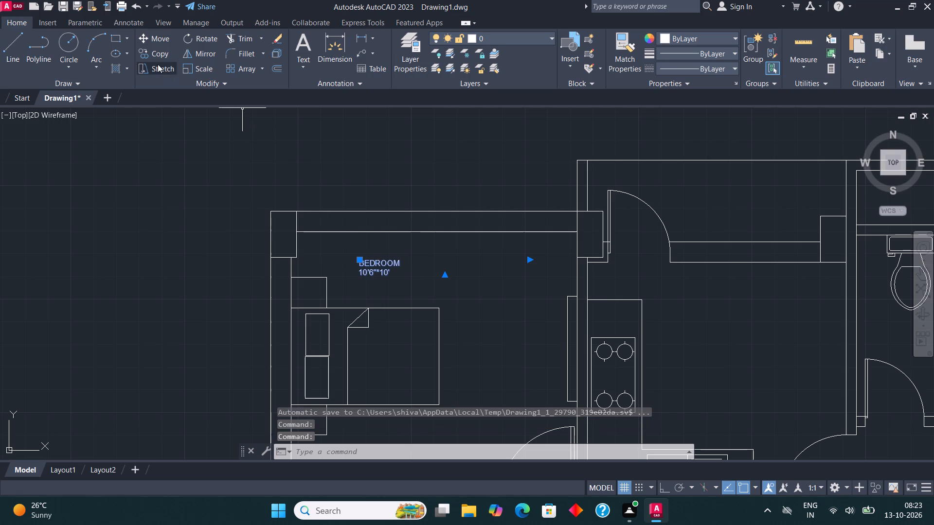
left_click(199, 69)
left_click(370, 277)
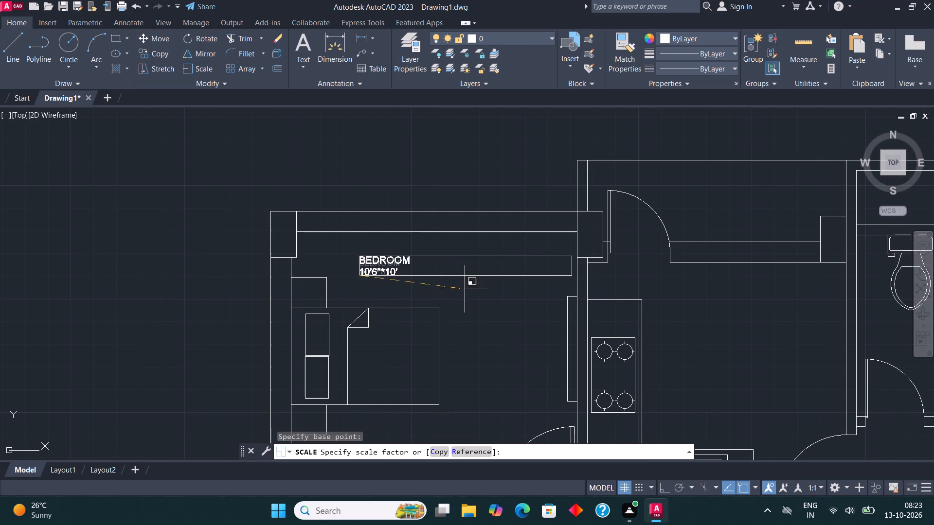
left_click(484, 295)
scroll(467, 265, "down", 1)
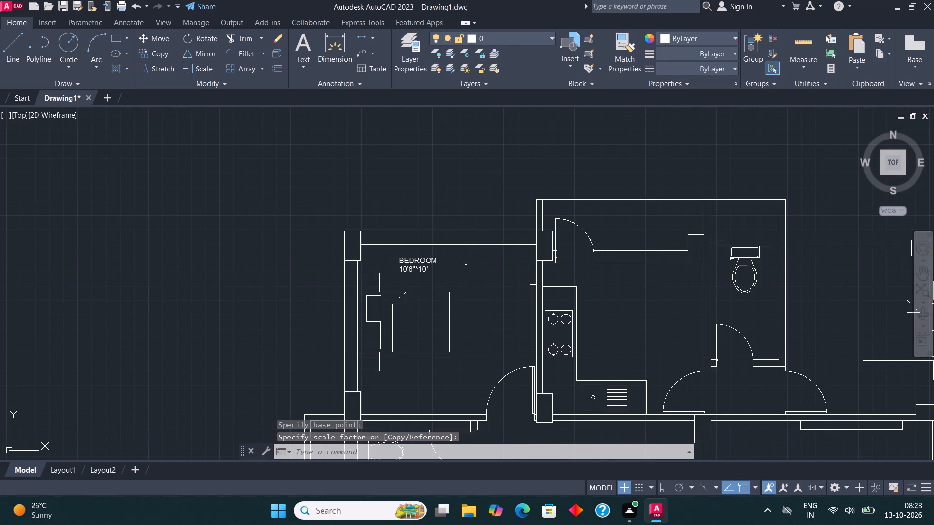
Copy the scaled bedroom label into the balcony above the upper kitchen, the upper kitchen, the toilet beside it and the upper-right bedroom.
left_click(404, 262)
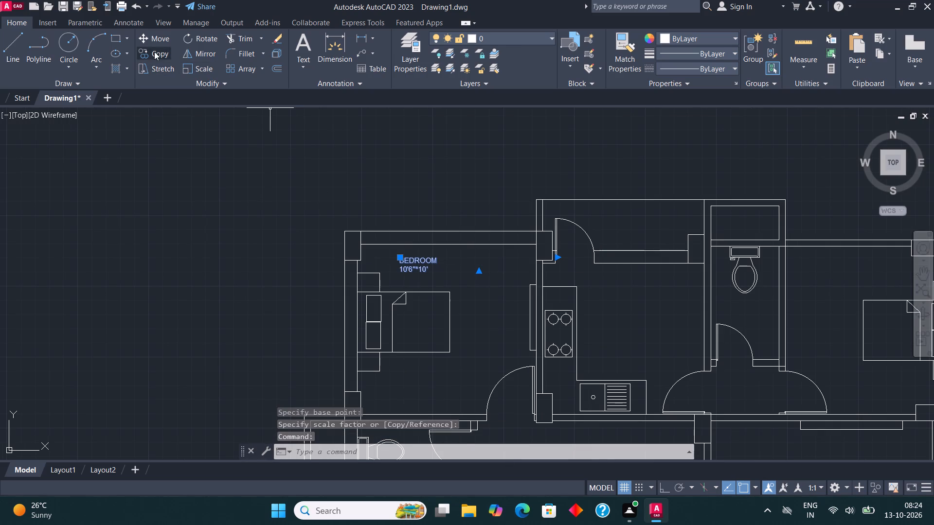
left_click(154, 52)
left_click(407, 261)
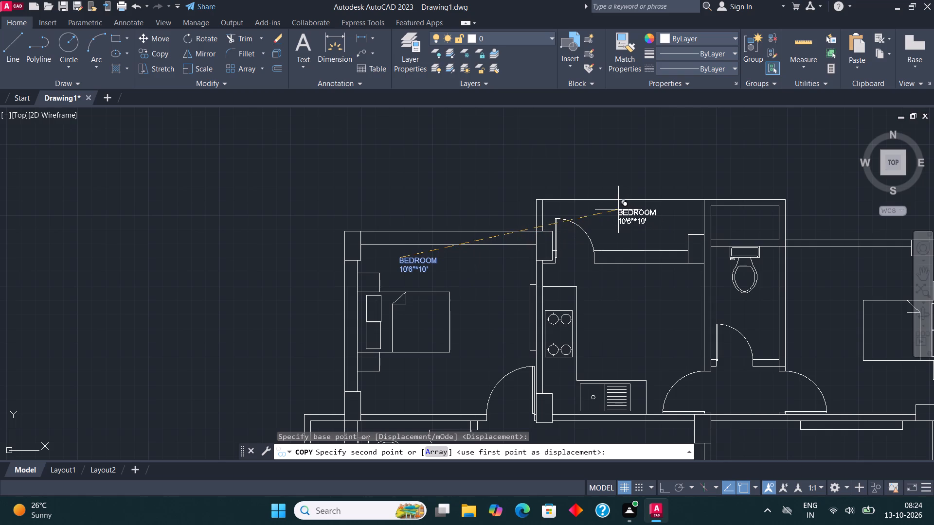
left_click(618, 211)
left_click(612, 308)
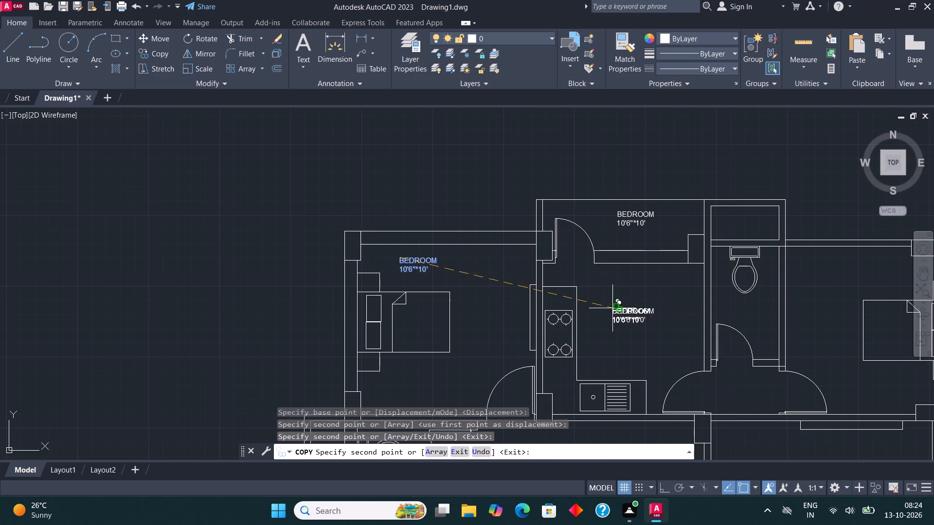
scroll(613, 310, "down", 1)
scroll(705, 304, "up", 2)
left_click(654, 304)
scroll(654, 304, "down", 2)
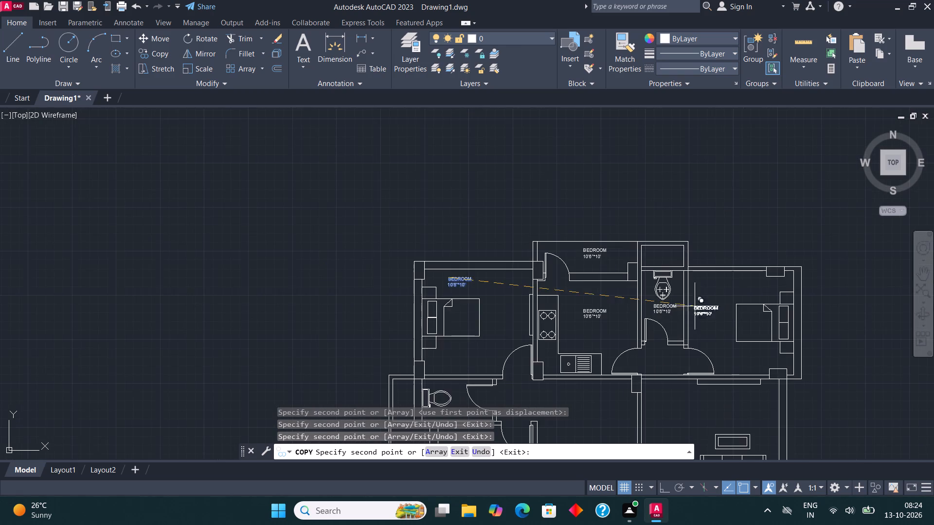
scroll(721, 311, "up", 2)
left_click(743, 254)
Continue copying the bedroom label into the two toilets and two kitchens along the left side of the floor plan.
scroll(549, 187, "down", 1)
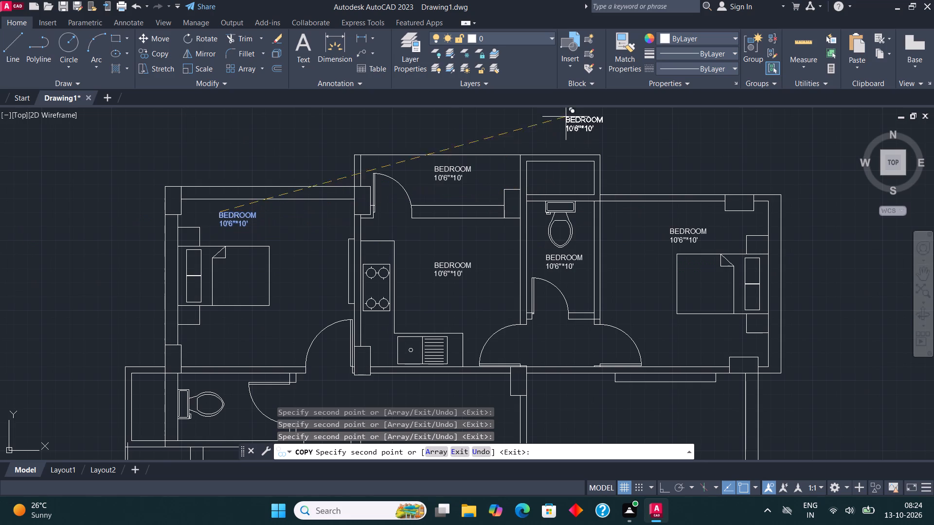
scroll(572, 106, "down", 1)
middle_click_drag(302, 268, 359, 189)
scroll(269, 326, "up", 3)
scroll(301, 266, "down", 1)
left_click(287, 335)
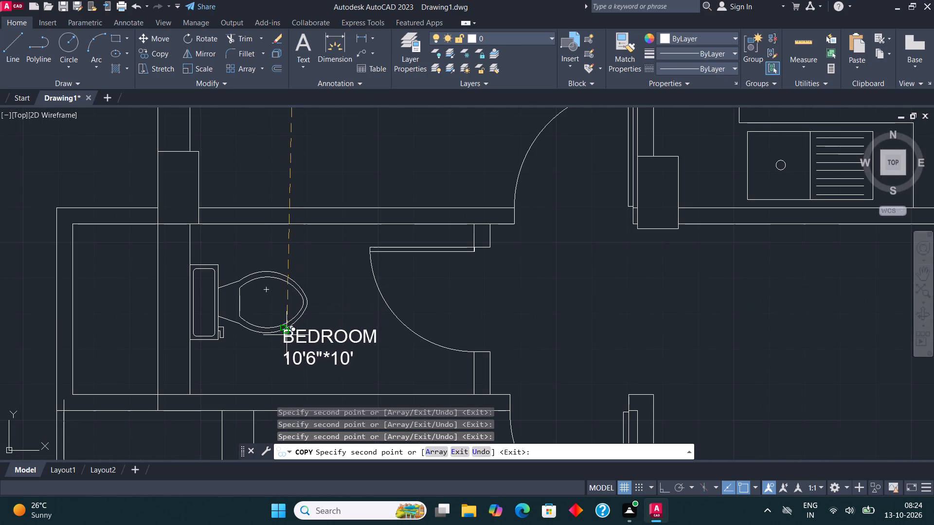
scroll(352, 154, "down", 2)
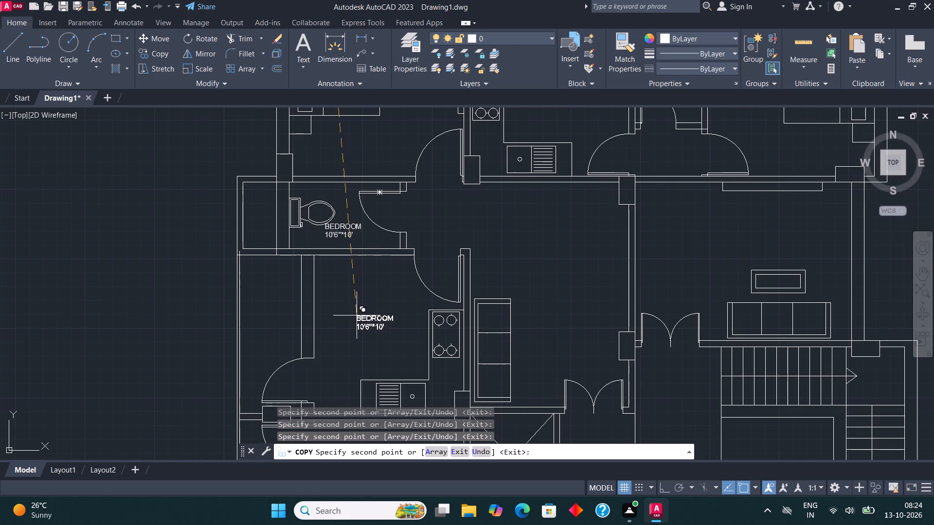
left_click(363, 322)
scroll(381, 199, "down", 3)
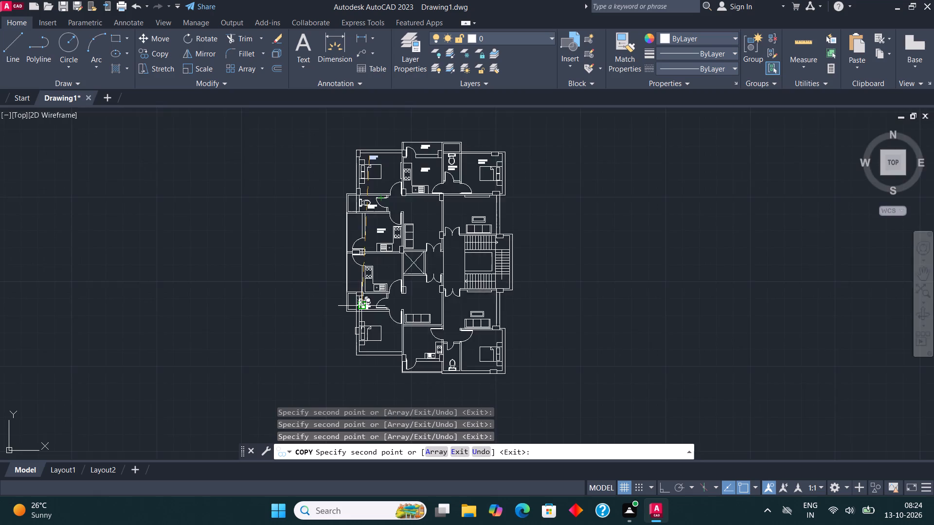
scroll(362, 309, "up", 4)
left_click(390, 229)
scroll(390, 235, "down", 1)
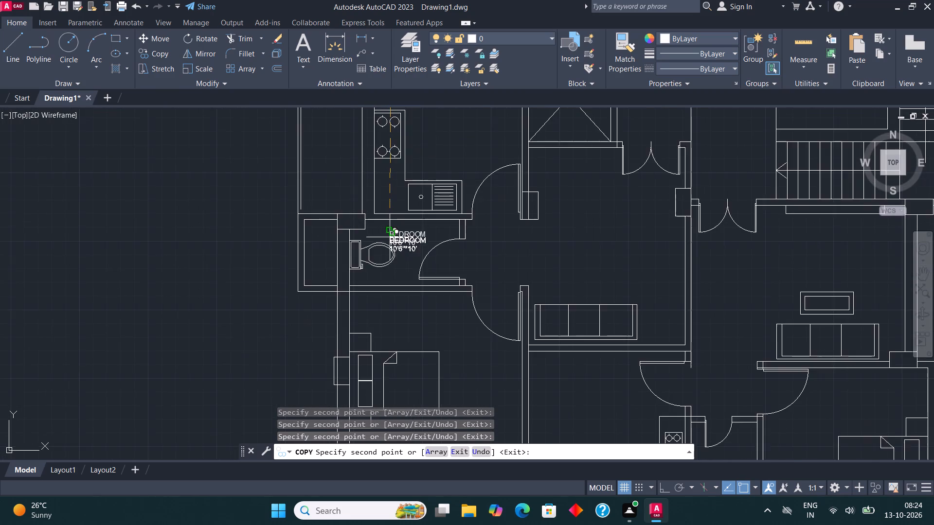
scroll(390, 249, "down", 1)
left_click(419, 162)
Place further label copies in the lower-left bedroom, the bottom kitchen, the bottom toilet and the lower-right bedroom.
middle_click_drag(420, 186, 416, 339)
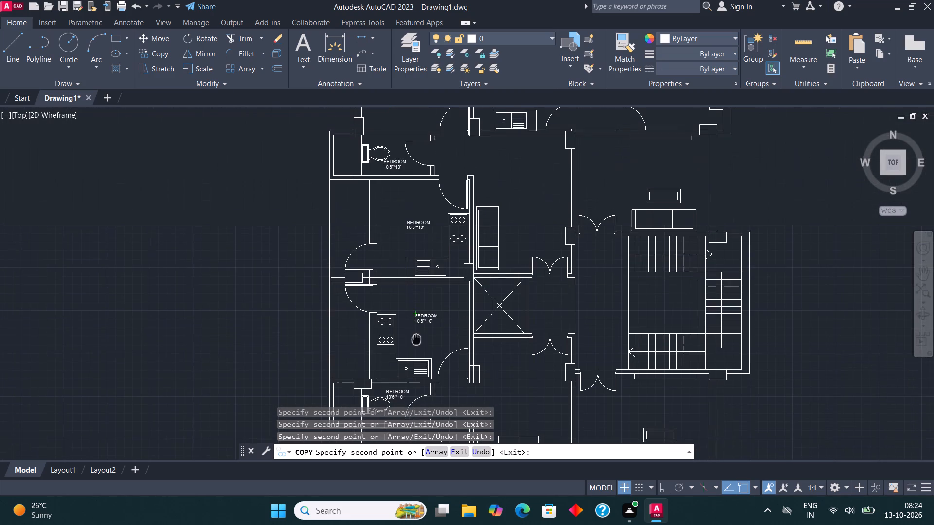
middle_click_drag(416, 339, 416, 340)
scroll(439, 201, "down", 2)
scroll(437, 332, "up", 3)
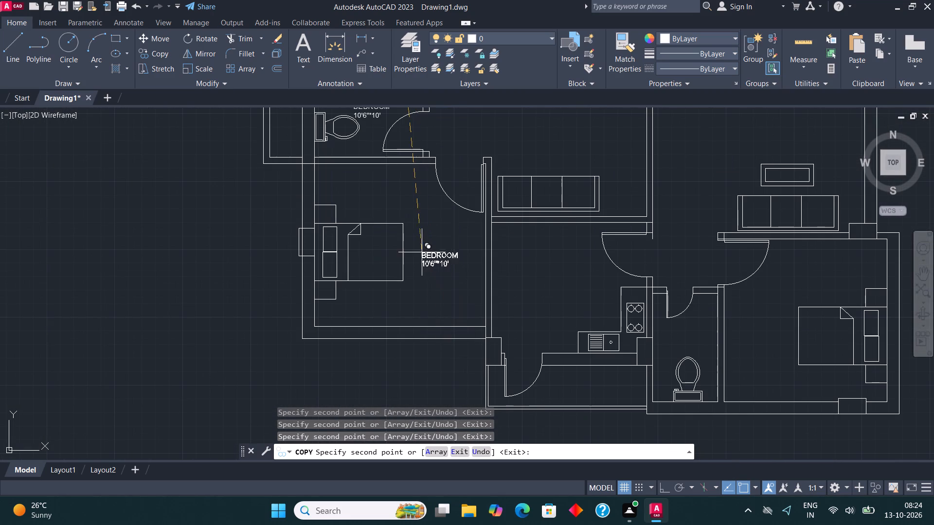
left_click(421, 250)
scroll(396, 263, "down", 2)
scroll(455, 288, "up", 3)
left_click(449, 226)
scroll(391, 262, "down", 1)
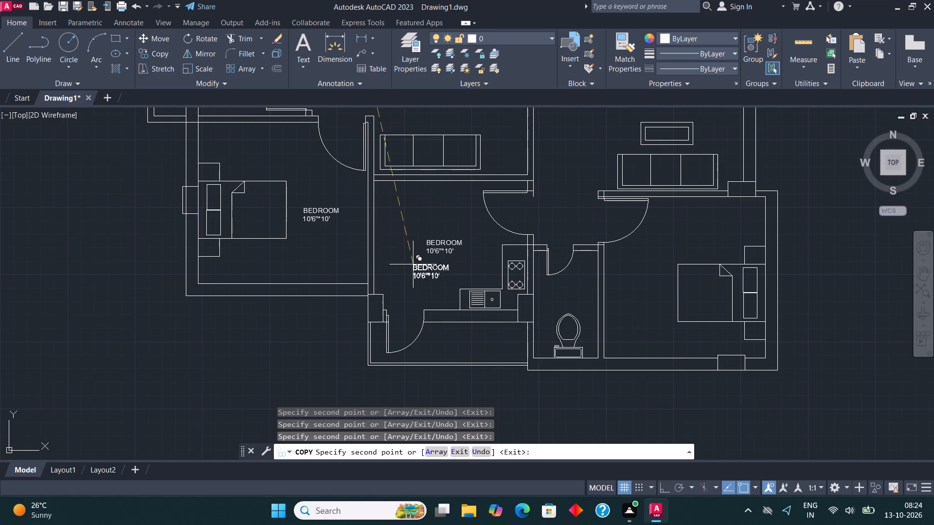
left_click(553, 288)
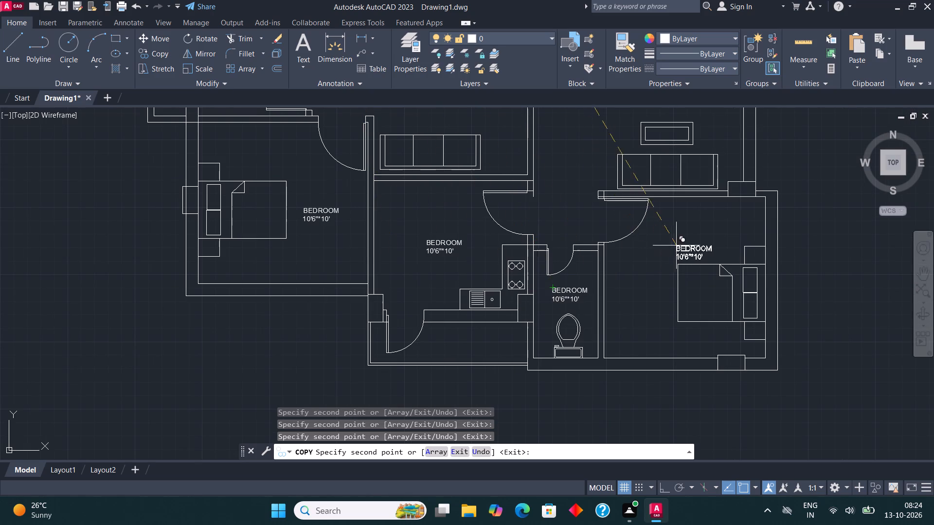
left_click(685, 228)
Place the remaining label copies in the four living rooms with sofas and in the open well of the staircase.
scroll(603, 387, "down", 2)
scroll(623, 250, "up", 2)
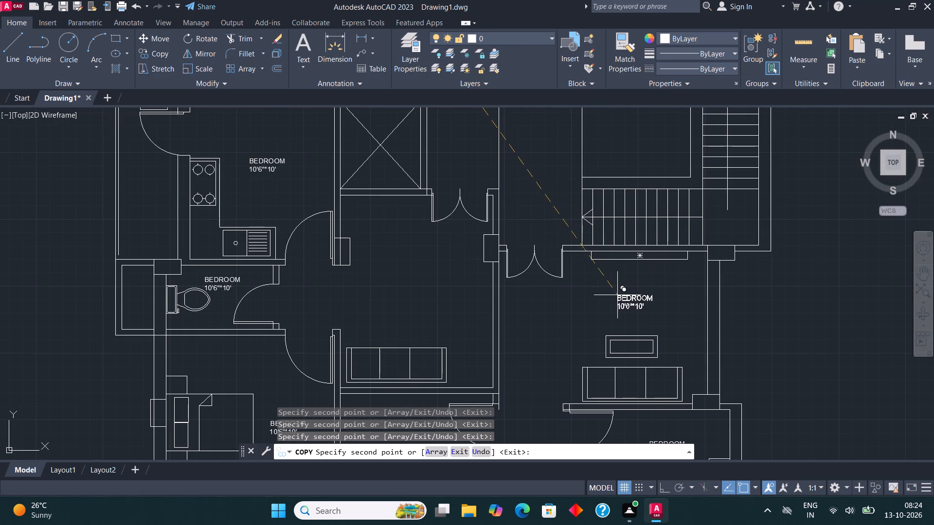
left_click(616, 296)
scroll(589, 354, "down", 1)
left_click(466, 307)
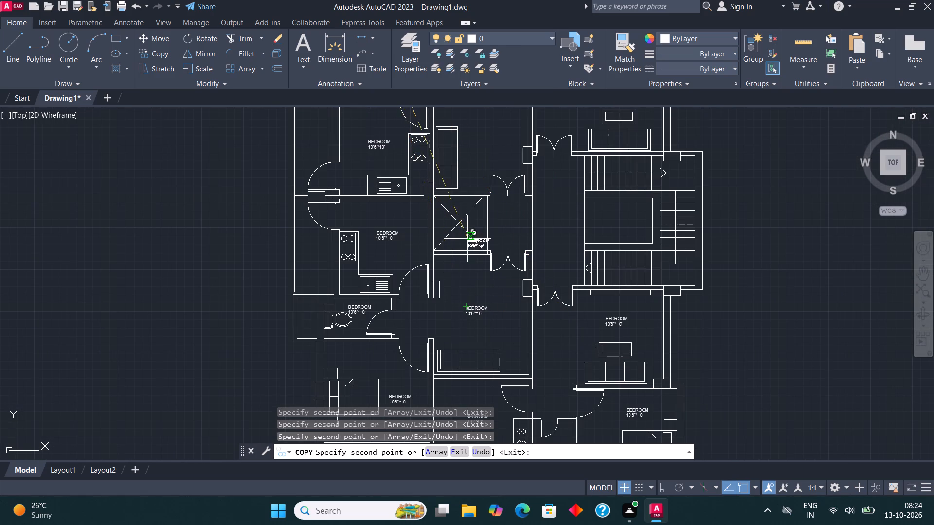
middle_click_drag(467, 236, 451, 315)
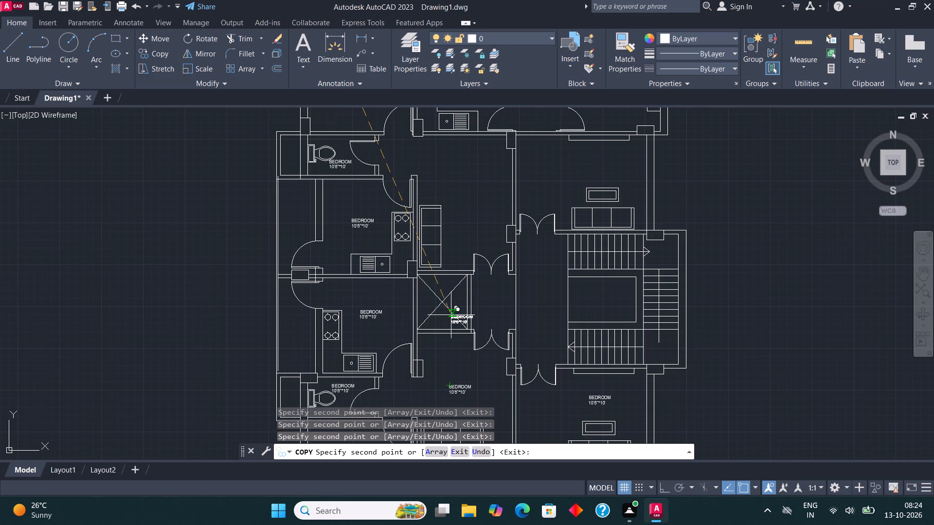
scroll(593, 297, "up", 1)
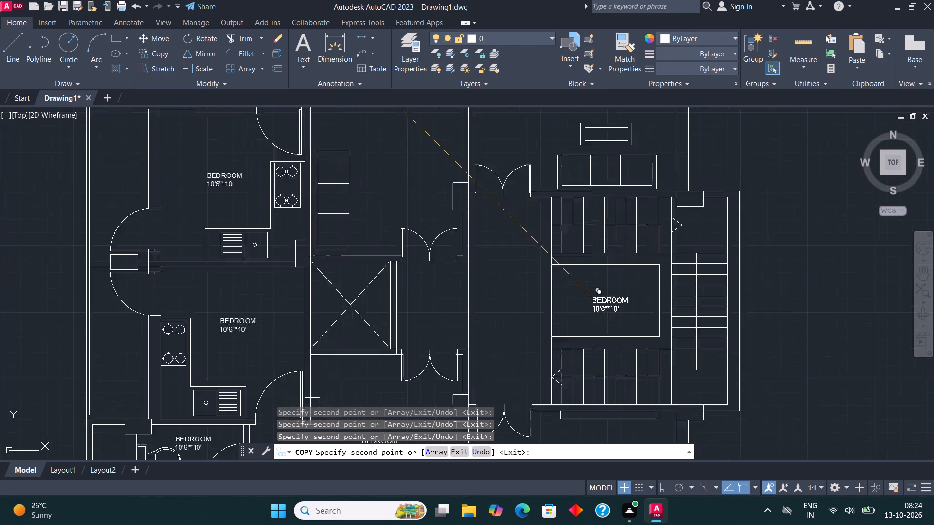
scroll(593, 297, "up", 1)
left_click(595, 289)
scroll(503, 365, "down", 2)
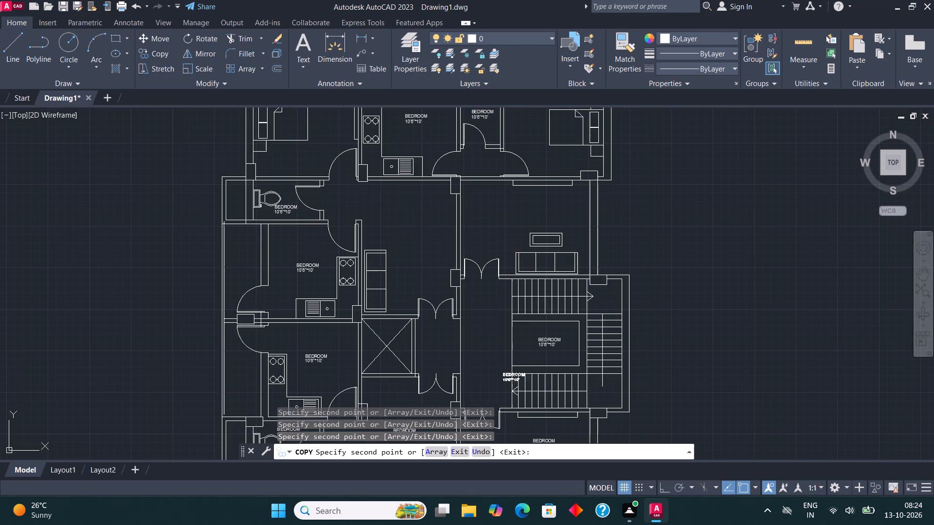
middle_click_drag(522, 249, 537, 343)
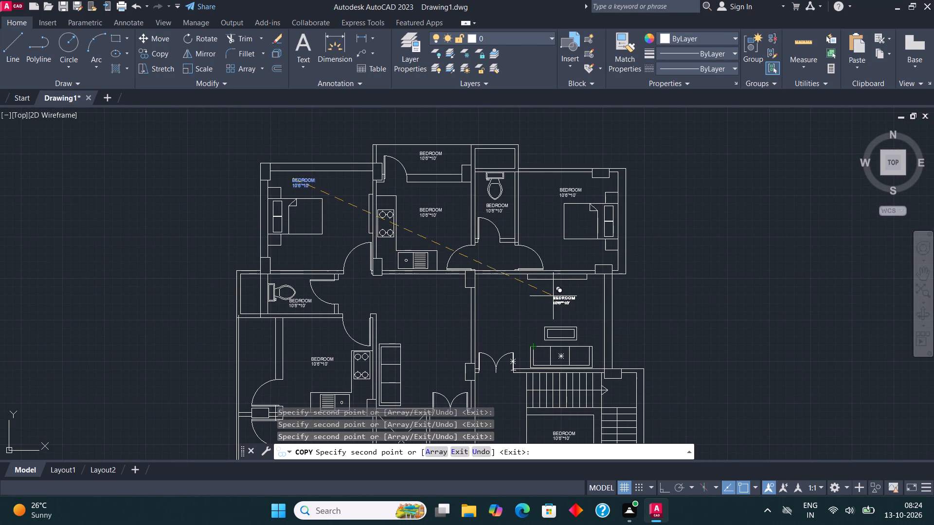
left_click(554, 297)
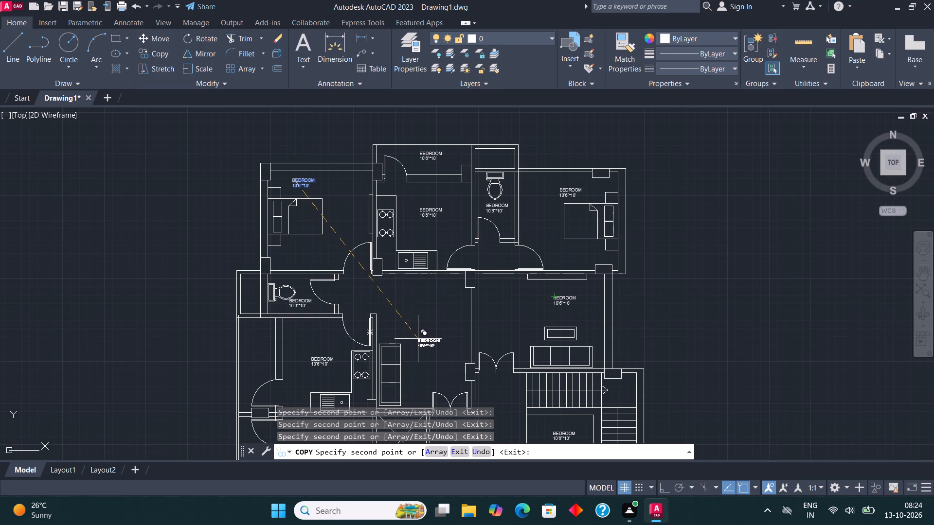
left_click(406, 327)
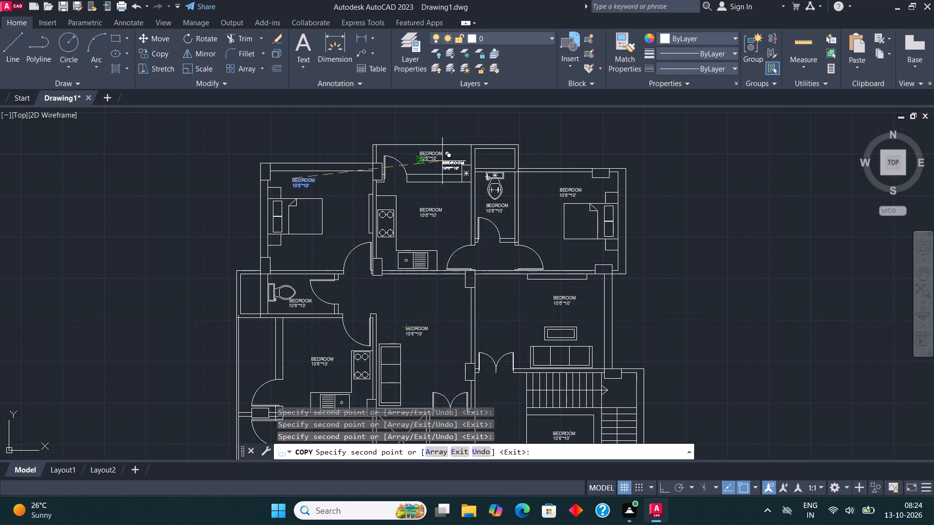
scroll(441, 163, "down", 1)
middle_click_drag(442, 336, 456, 233)
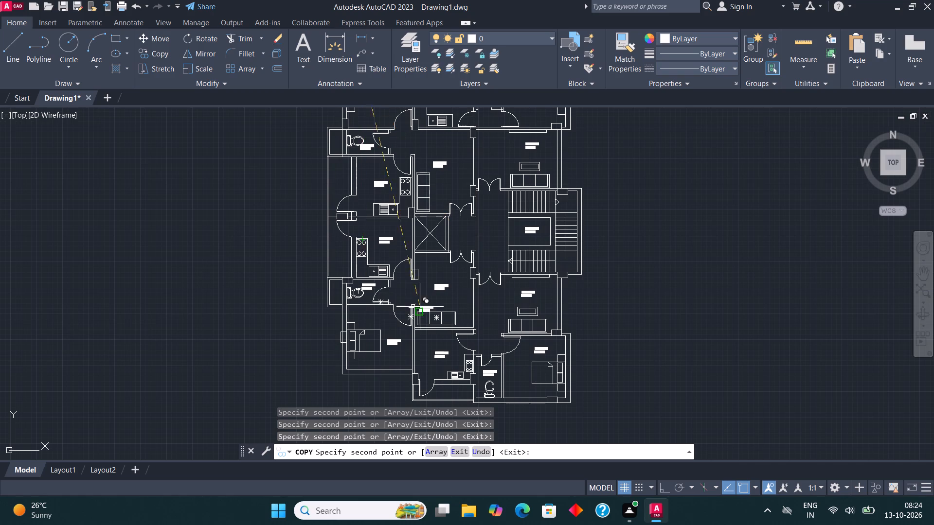
key("Escape")
Rewrite the label in the bottom kitchen as two lines, KITCHEN and 9'6"*8'.
scroll(387, 340, "up", 3)
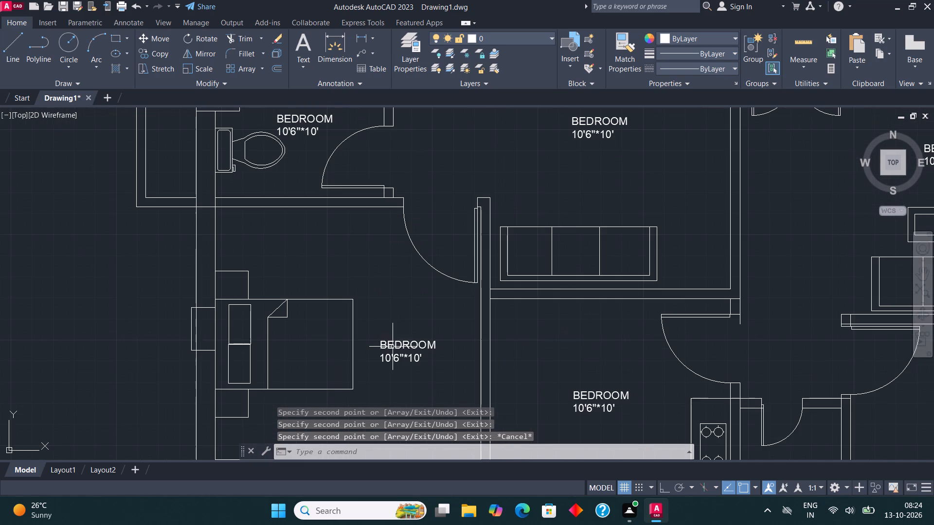
middle_click_drag(453, 353, 480, 323)
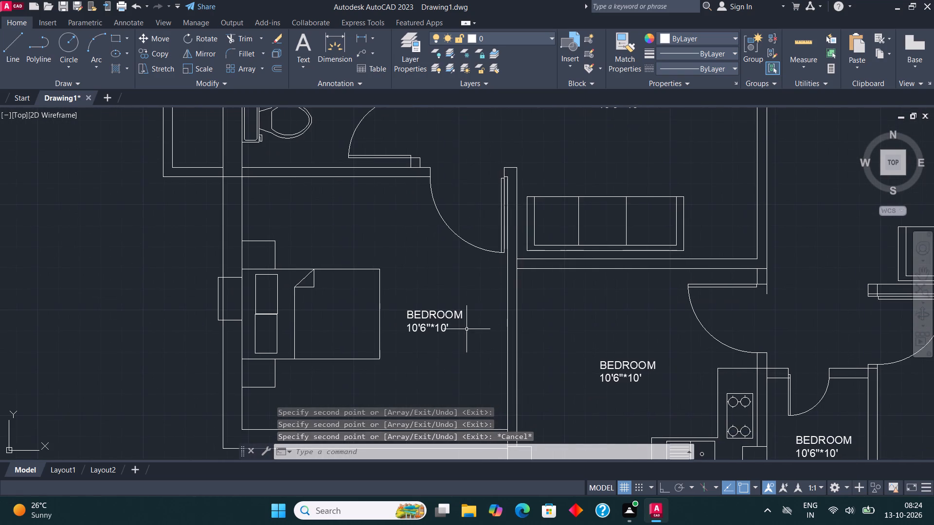
scroll(460, 329, "up", 1)
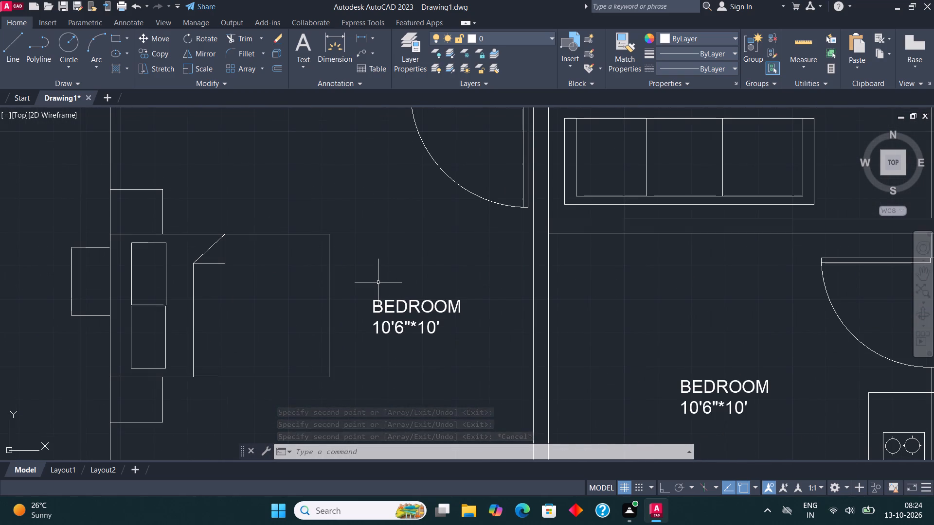
scroll(447, 453, "down", 1)
middle_click_drag(629, 419, 511, 285)
scroll(574, 255, "up", 1)
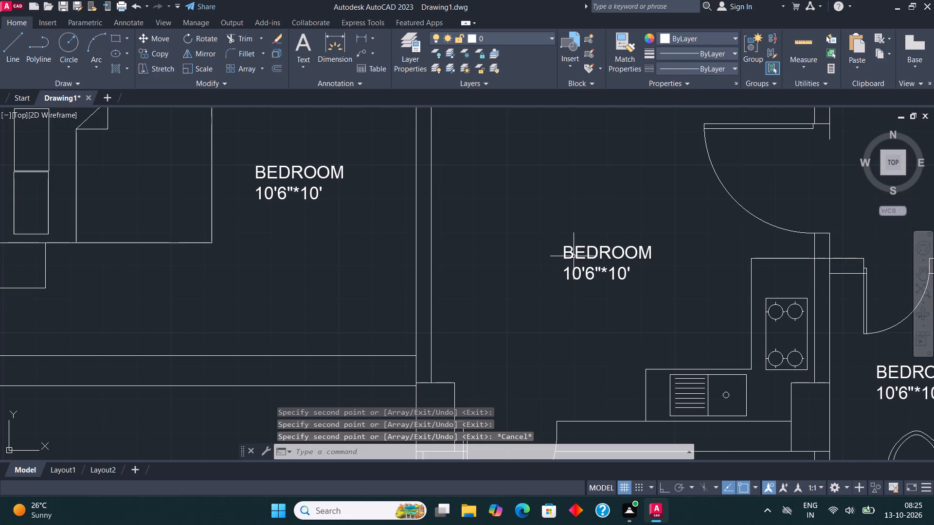
left_click(575, 255)
right_click(575, 255)
left_click(623, 184)
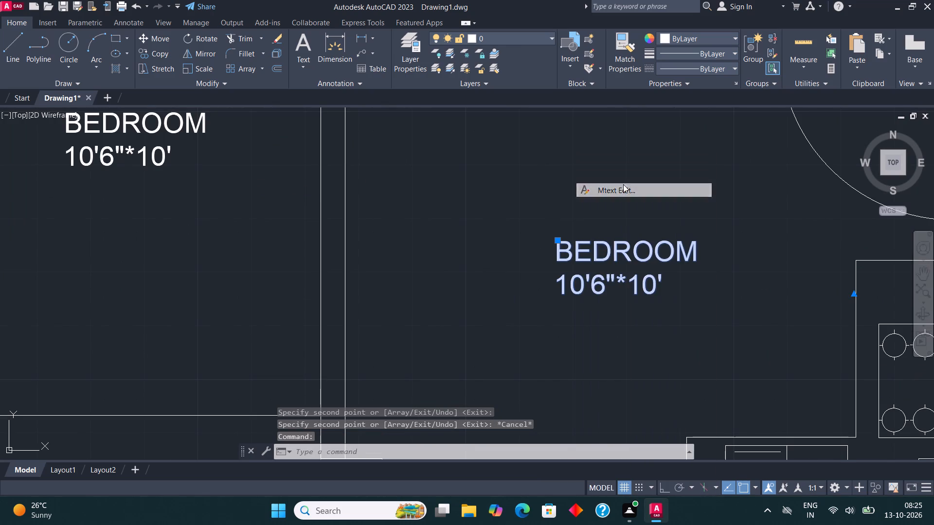
left_click(668, 284)
key("BackSpace")
key("BackSpace")
key("BackSpace")
key("BackSpace")
key("BackSpace")
key("BackSpace")
key("BackSpace")
key("BackSpace")
key("BackSpace")
key("BackSpace")
key("BackSpace")
key("BackSpace")
key("BackSpace")
key("BackSpace")
key("BackSpace")
key("BackSpace")
key("BackSpace")
key("BackSpace")
key("BackSpace")
key("BackSpace")
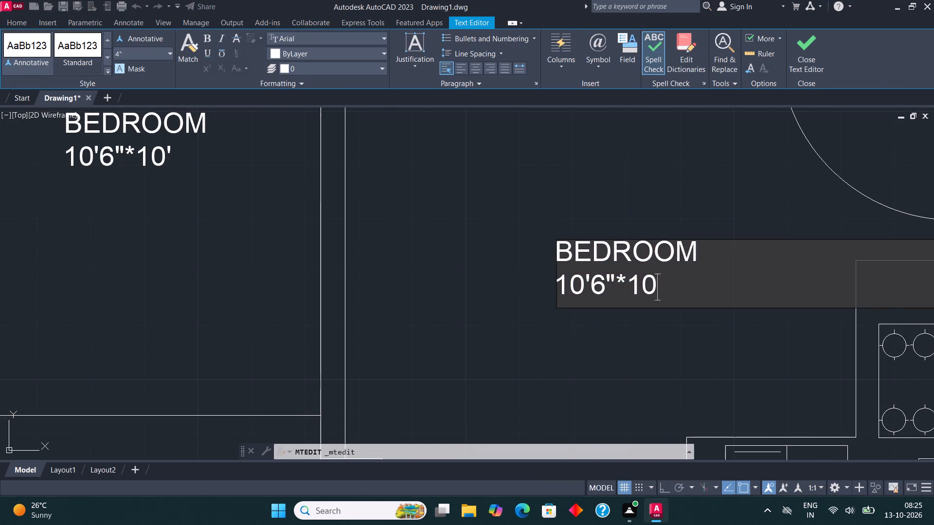
type("KITCHEN")
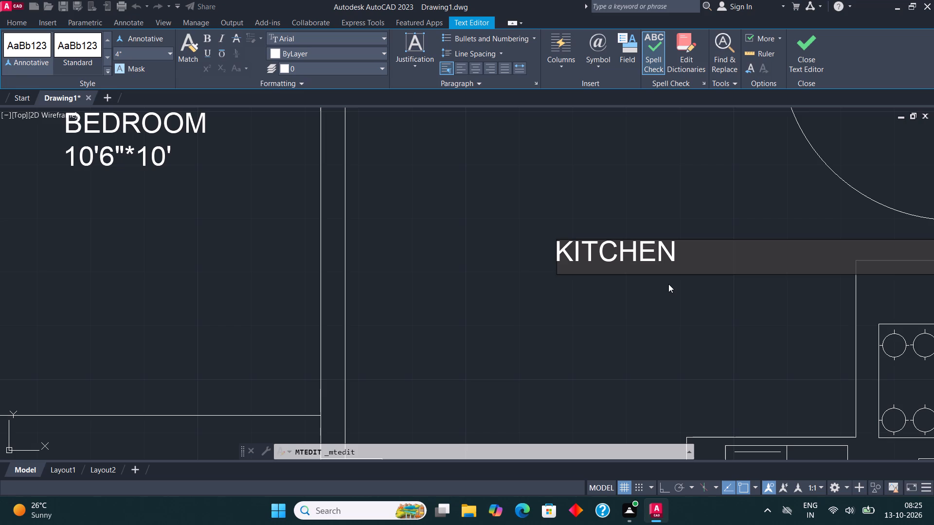
key("Return")
type("9'6\"*")
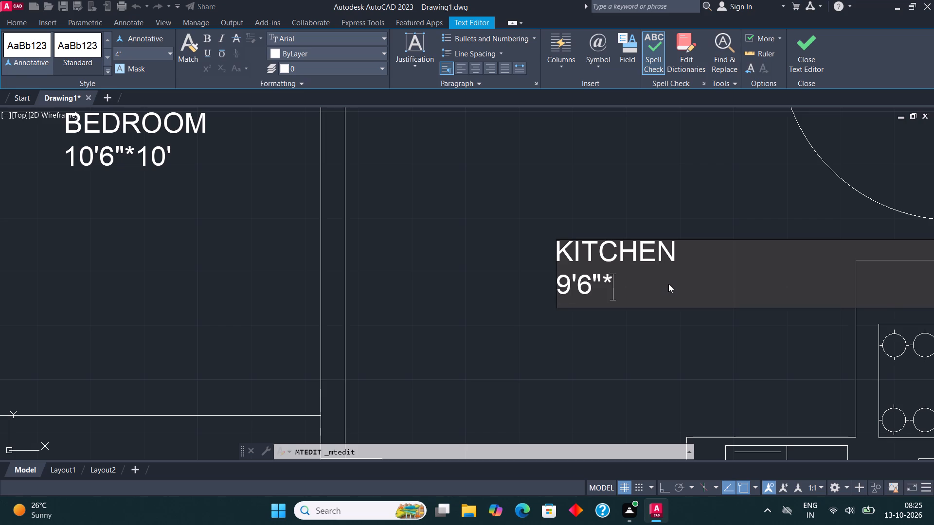
type("8'")
left_click(806, 66)
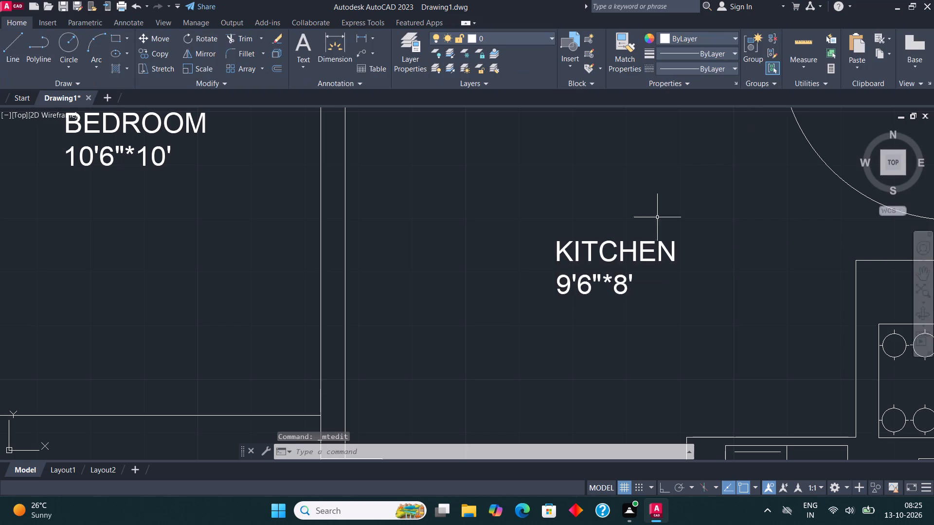
Rewrite the label in the bottom toilet beside the kitchen as two lines, TOILET and 4'*6'8".
scroll(494, 259, "down", 2)
middle_click_drag(705, 297, 423, 146)
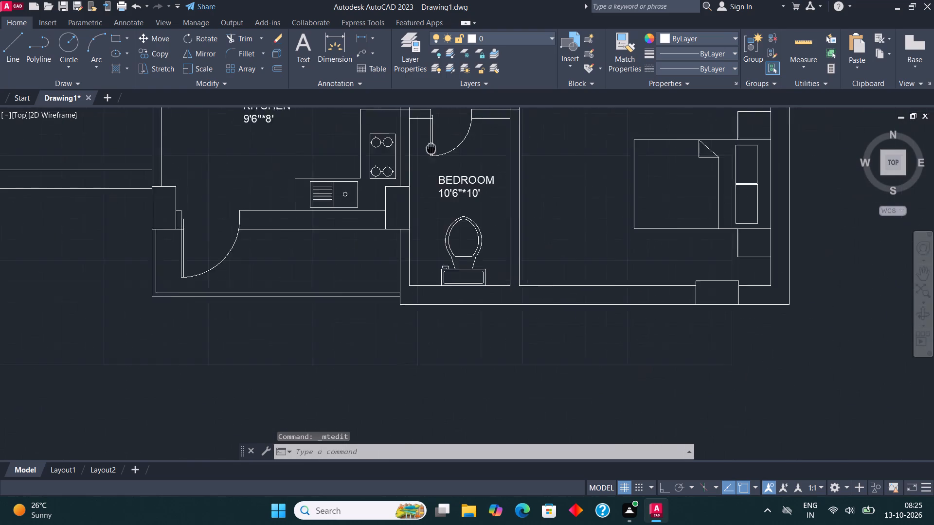
middle_click_drag(423, 146, 418, 145)
scroll(419, 146, "up", 2)
left_click(439, 226)
right_click(439, 226)
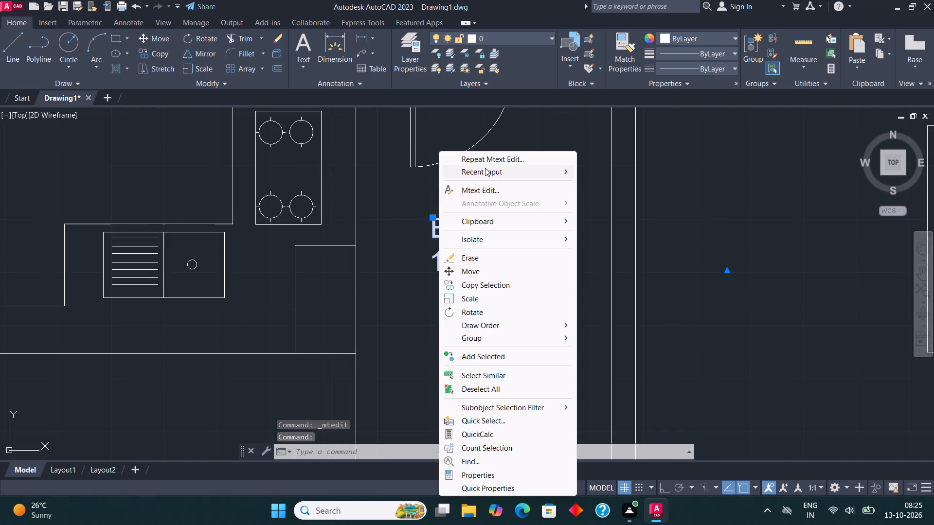
left_click(485, 189)
left_click(534, 263)
left_click(547, 264)
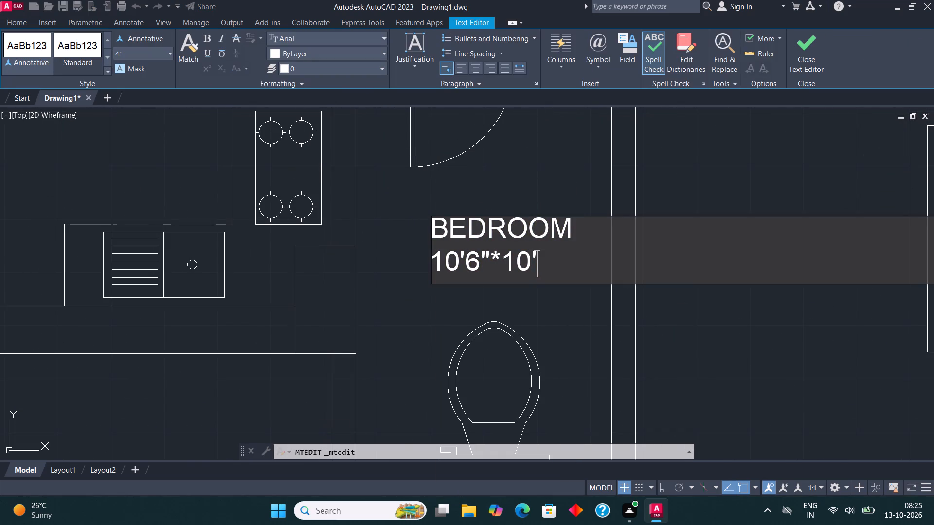
key("BackSpace")
key("BackSpace")
key("BackSpace")
key("BackSpace")
key("BackSpace")
key("BackSpace")
key("BackSpace")
key("BackSpace")
key("BackSpace")
key("BackSpace")
key("BackSpace")
key("BackSpace")
key("BackSpace")
key("BackSpace")
key("BackSpace")
key("BackSpace")
key("BackSpace")
key("BackSpace")
key("BackSpace")
key("BackSpace")
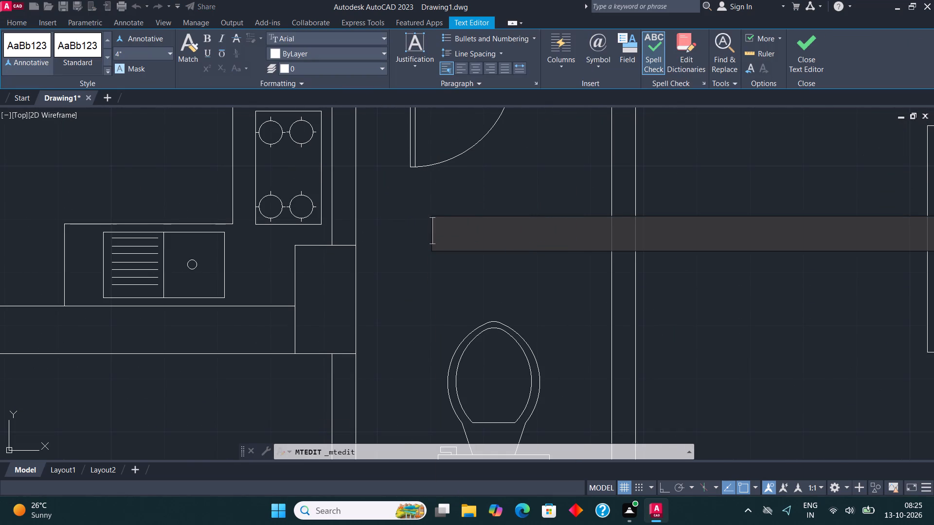
type("TOILET")
key("Return")
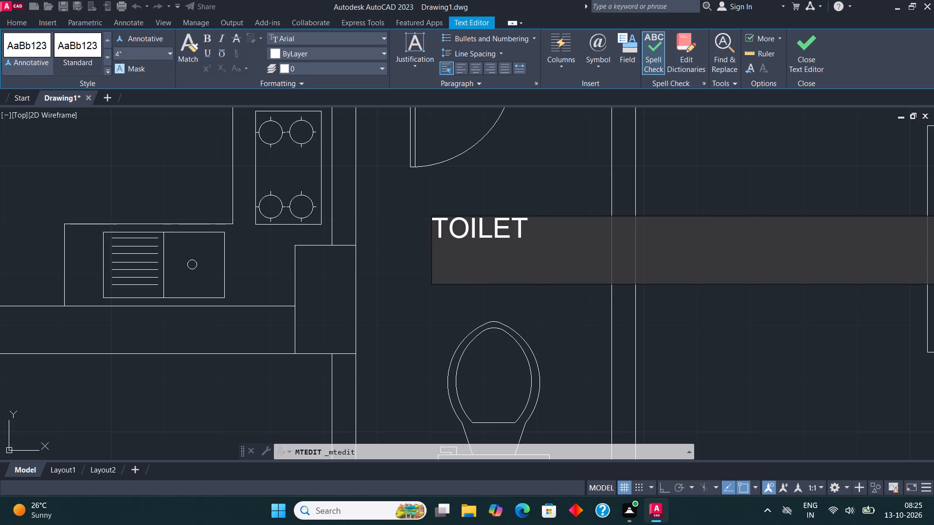
type("4'*")
type("6'8\"")
left_click(811, 43)
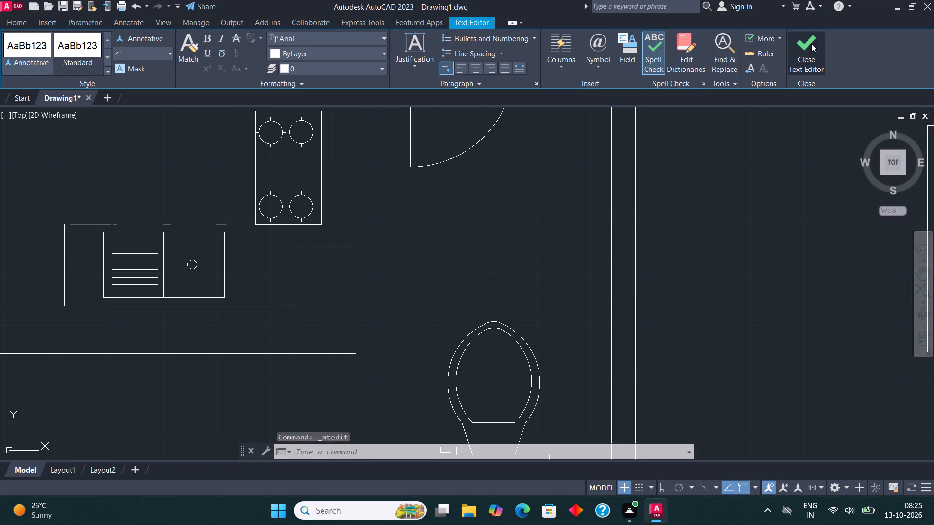
Change the size line of the lower-right bedroom's label to 10'*10'.
scroll(382, 271, "down", 3)
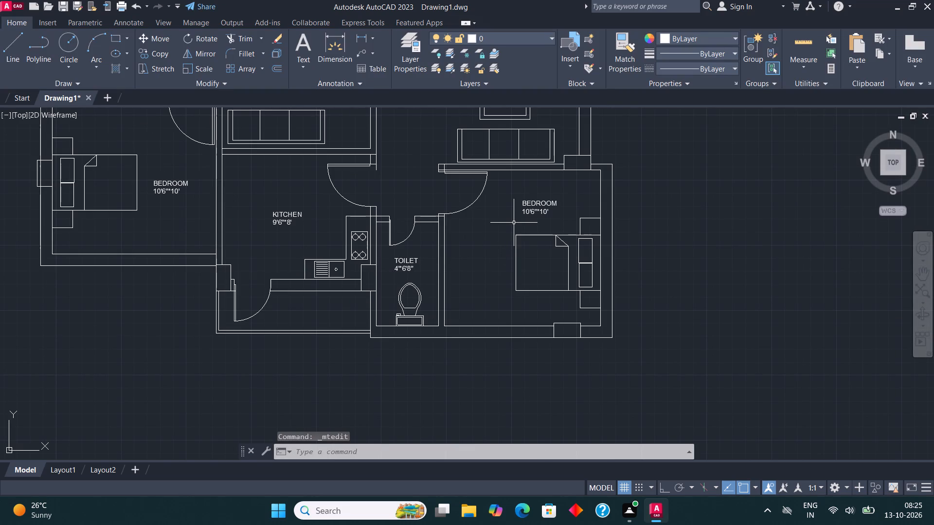
scroll(540, 205, "up", 1)
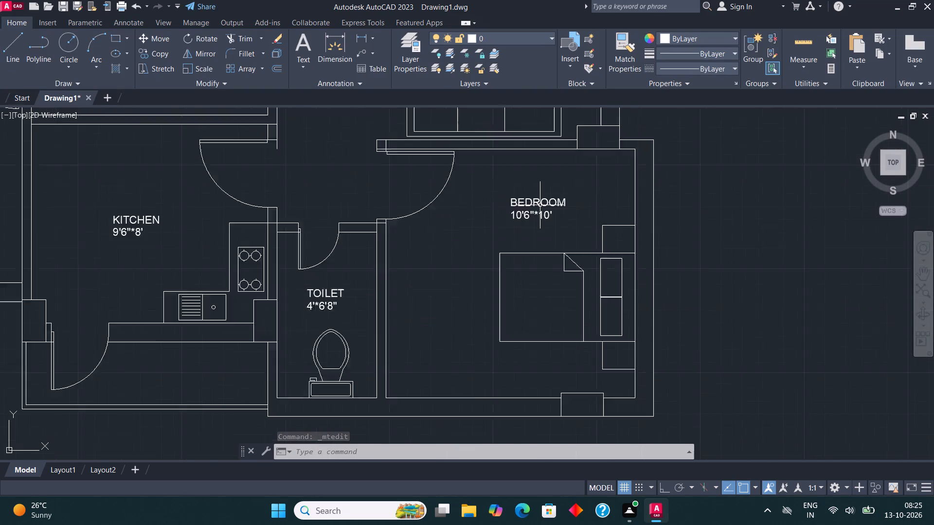
scroll(540, 205, "up", 1)
left_click(540, 205)
right_click(540, 205)
left_click(584, 184)
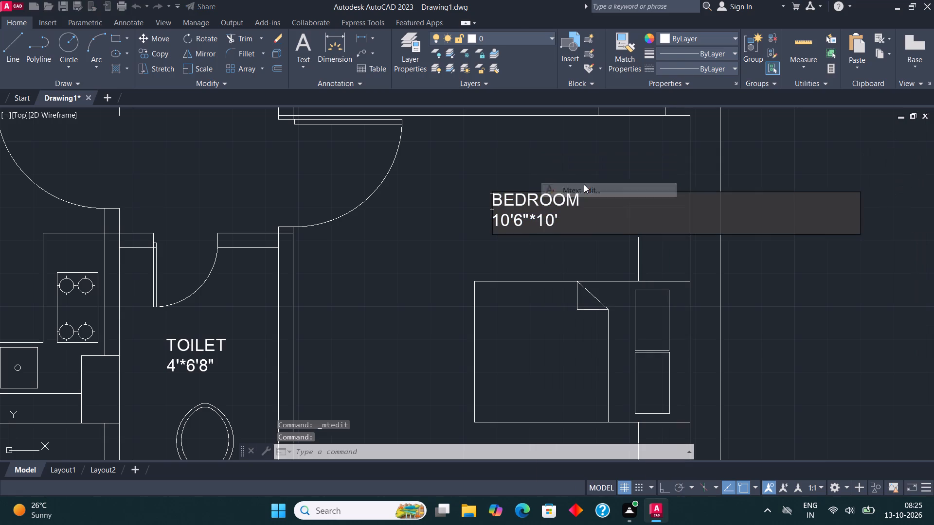
left_click(530, 218)
key("BackSpace")
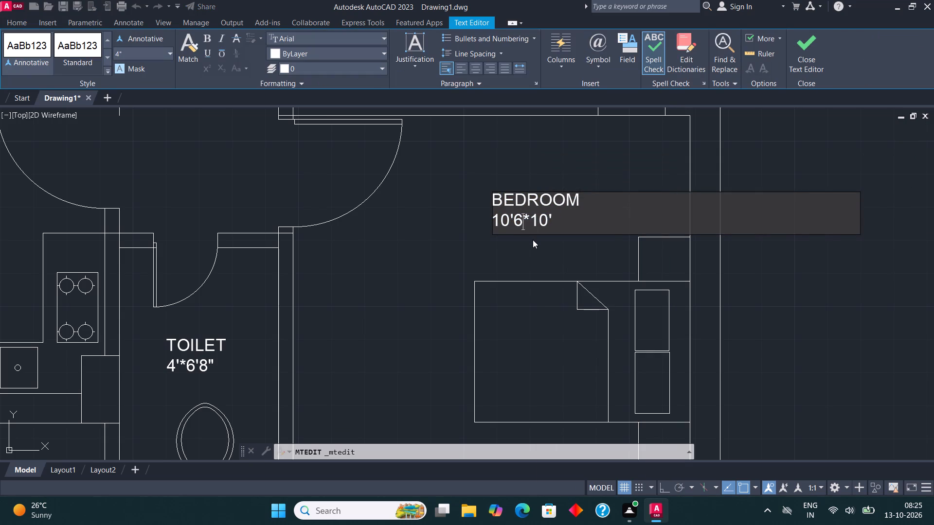
key("BackSpace")
left_click(811, 42)
Rewrite the label in the room with the sofa and table below the staircase as two lines, LIVING and 13'*9'6".
scroll(578, 336, "down", 3)
middle_click_drag(575, 238, 568, 313)
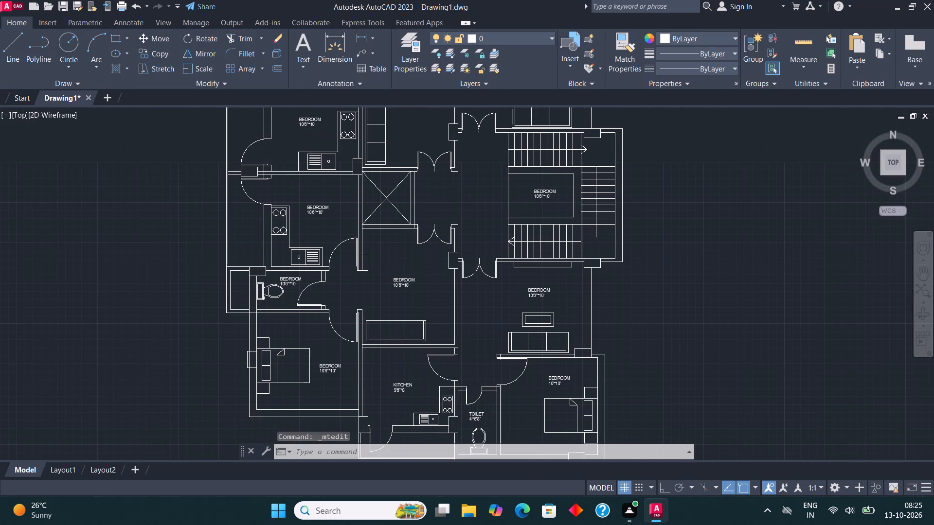
scroll(544, 298, "up", 3)
left_click(532, 282)
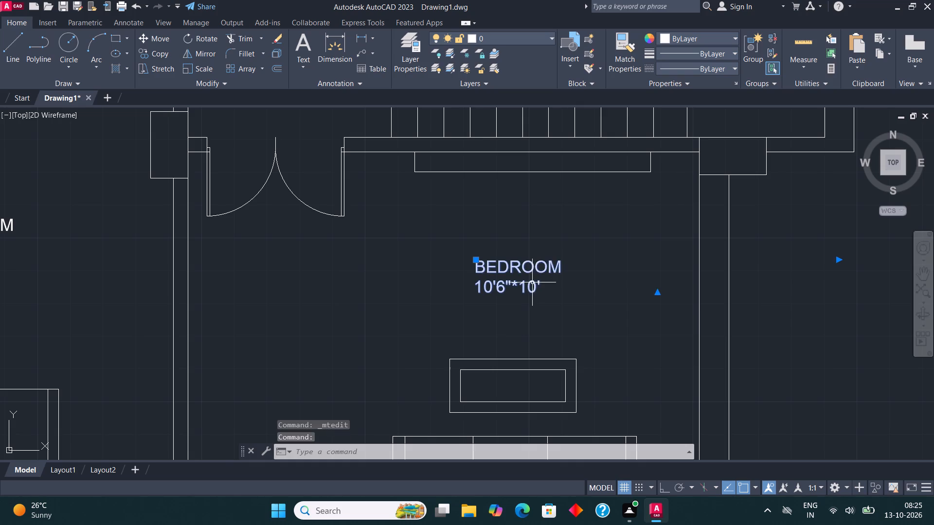
right_click(532, 282)
left_click(586, 187)
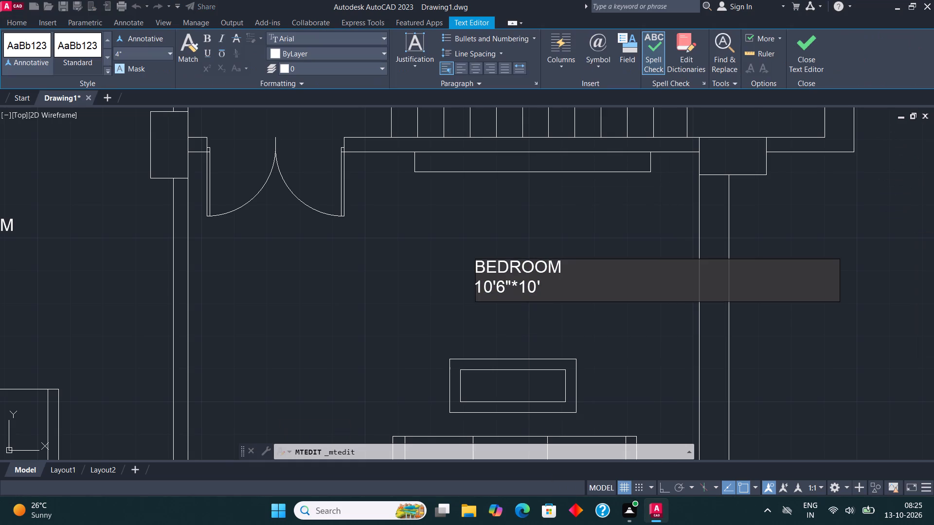
left_click(555, 295)
key("BackSpace")
key("BackSpace")
key("BackSpace")
key("BackSpace")
key("BackSpace")
key("BackSpace")
key("BackSpace")
key("BackSpace")
key("BackSpace")
key("BackSpace")
key("BackSpace")
key("BackSpace")
key("BackSpace")
key("BackSpace")
key("BackSpace")
key("BackSpace")
key("BackSpace")
key("BackSpace")
key("BackSpace")
key("BackSpace")
type("LIVING")
key("Return")
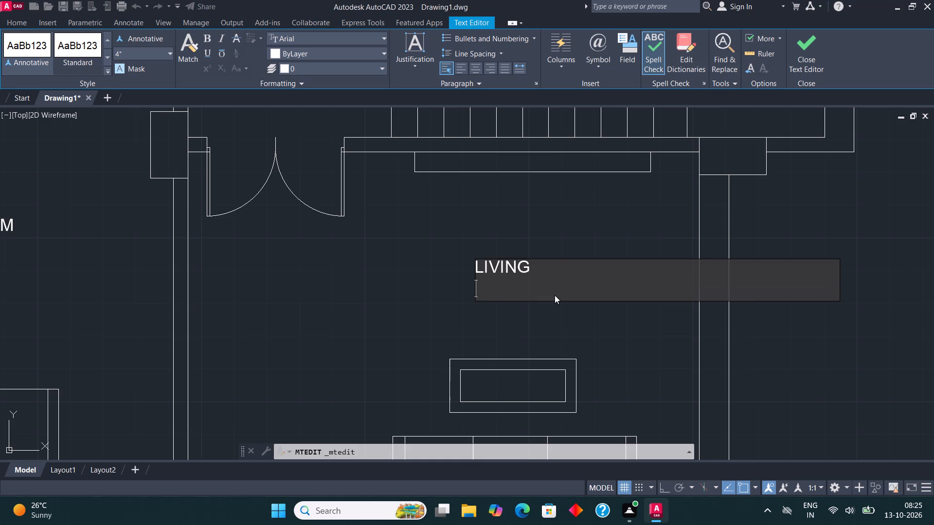
type("13'")
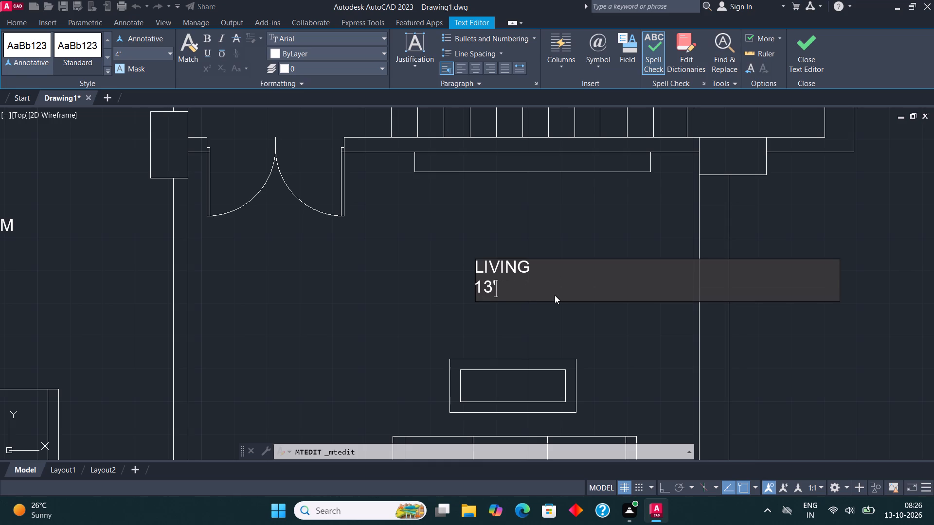
type("*9'")
type("6'")
key("BackSpace")
key("shift+quotedbl")
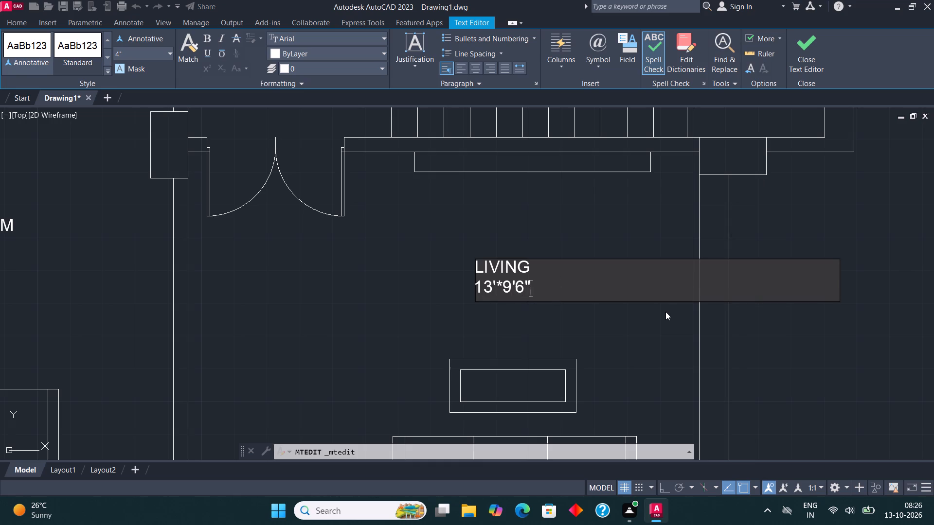
left_click(808, 52)
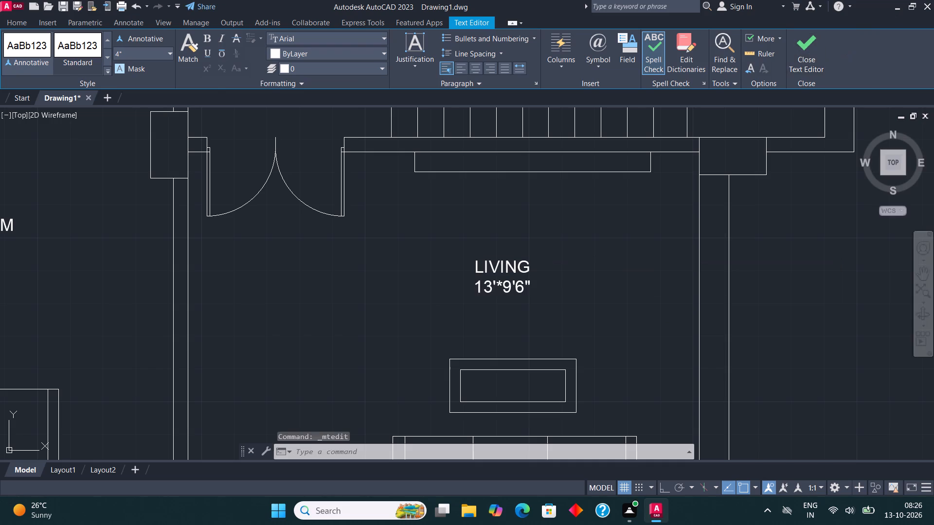
Rewrite the label in the sofa room above the bottom kitchen as two lines, HALL and 9'6"*12'.
scroll(587, 365, "down", 2)
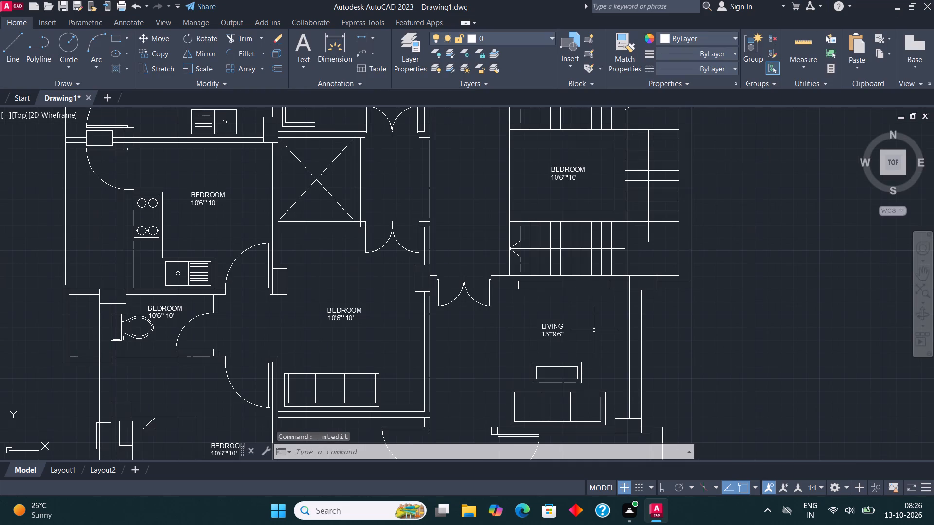
middle_click_drag(376, 276, 464, 178)
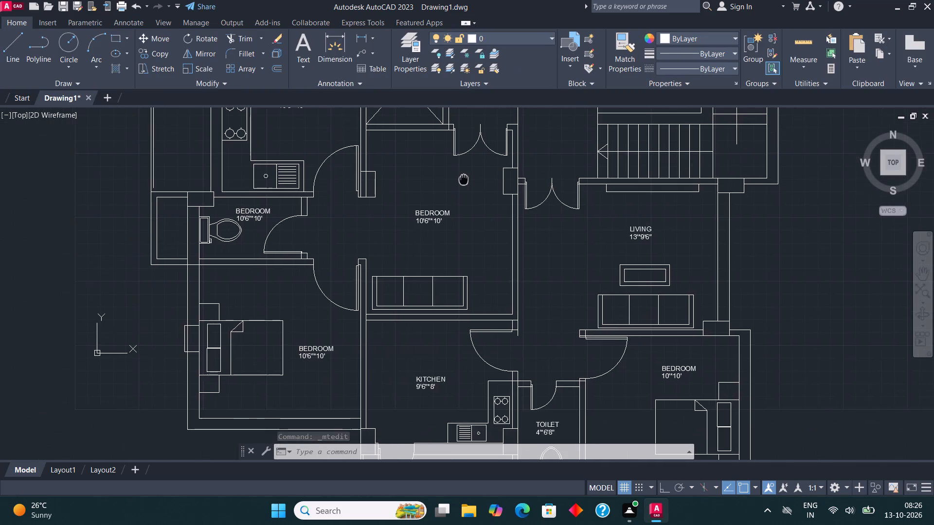
middle_click_drag(464, 178, 501, 200)
scroll(456, 239, "up", 3)
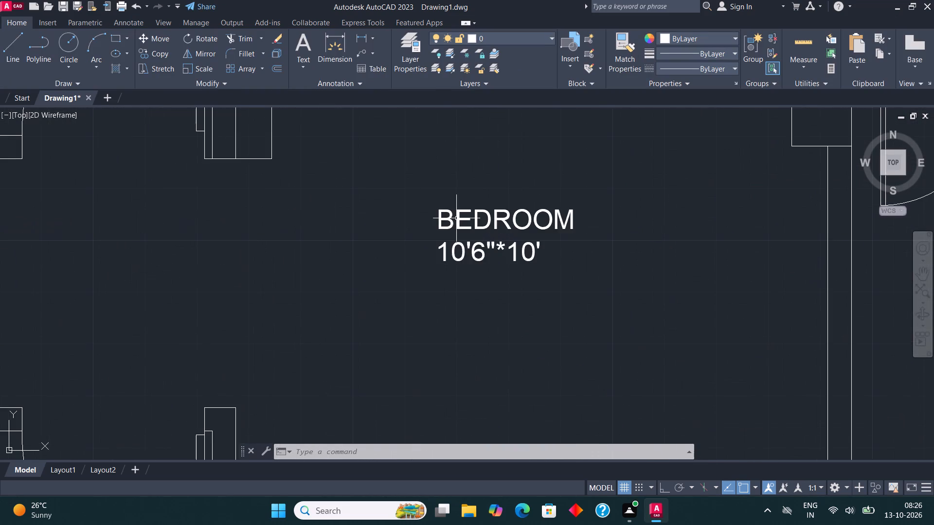
left_click(457, 218)
right_click(457, 218)
left_click(523, 187)
left_click(551, 256)
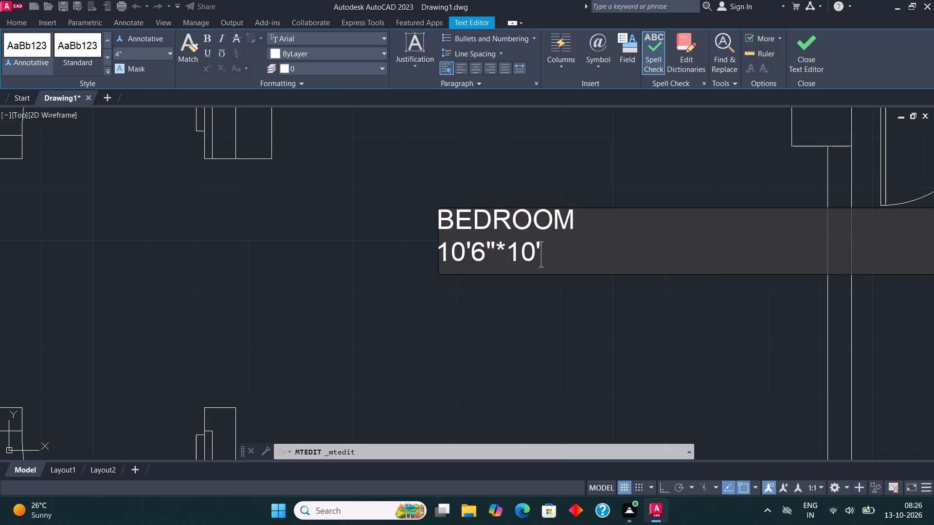
key("BackSpace")
key("BackSpace")
key("BackSpace")
key("BackSpace")
key("BackSpace")
key("BackSpace")
key("BackSpace")
key("BackSpace")
key("BackSpace")
key("BackSpace")
key("BackSpace")
key("BackSpace")
key("BackSpace")
key("BackSpace")
key("BackSpace")
key("BackSpace")
key("BackSpace")
key("BackSpace")
key("BackSpace")
key("BackSpace")
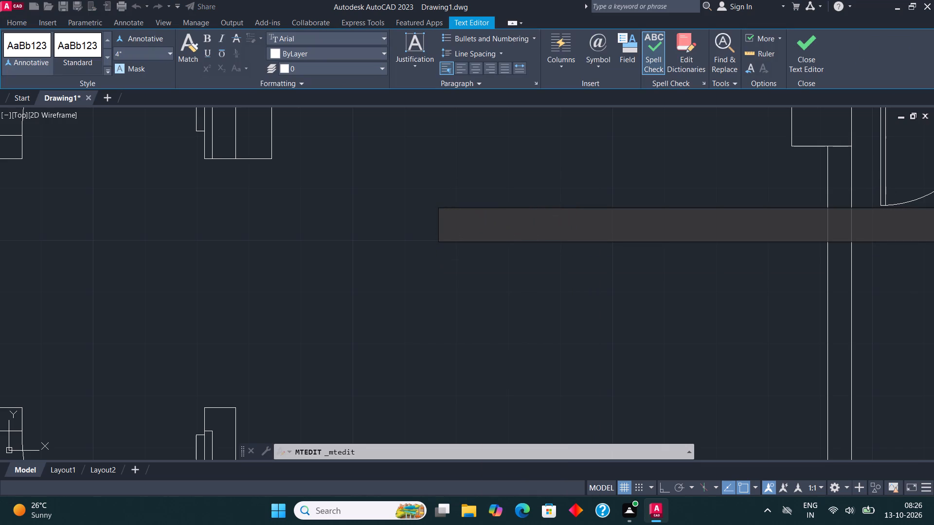
type("HALL")
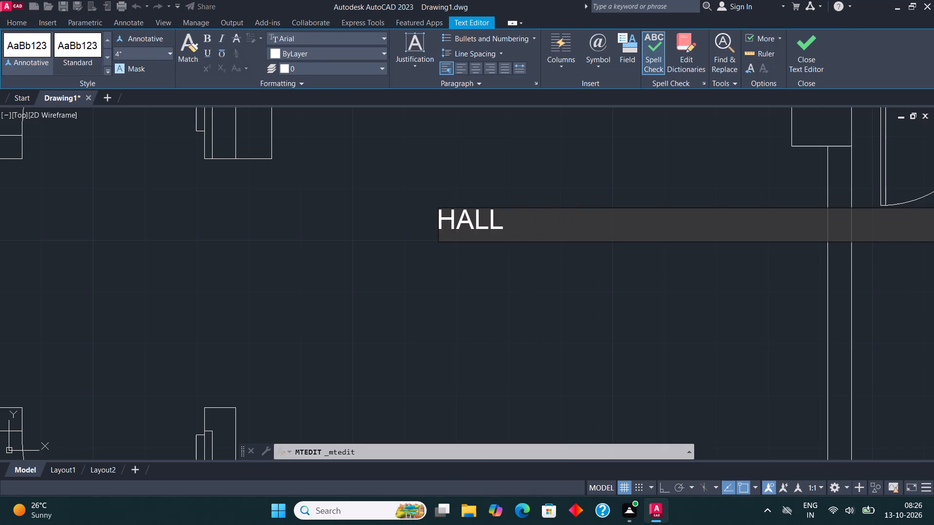
key("Return")
type("9'6")
key("apostrophe")
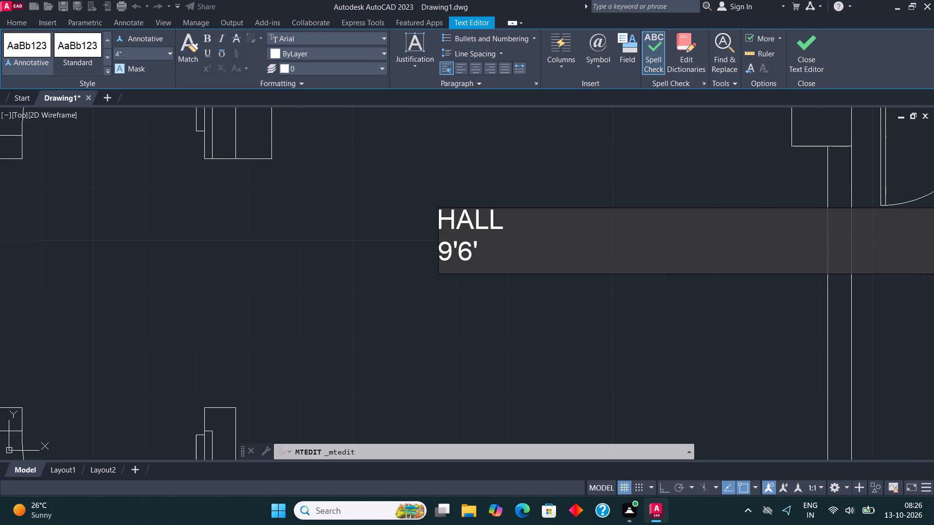
key("BackSpace")
key("shift+quotedbl")
type("*12'")
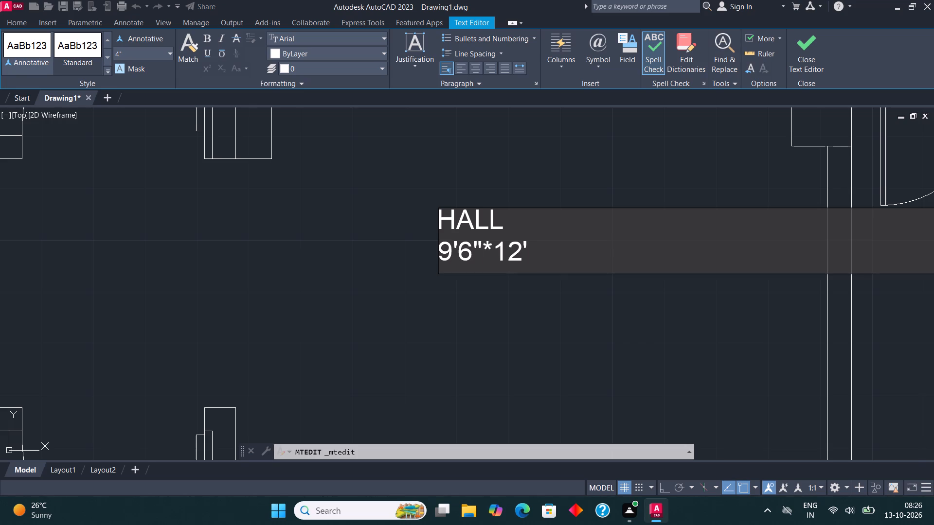
left_click(798, 62)
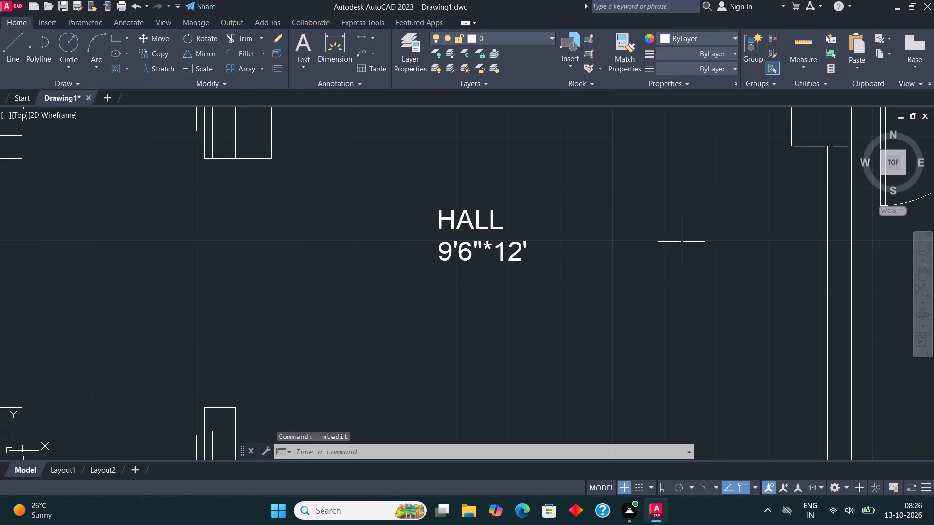
Rewrite the bedroom label in the toilet west of the 9'6"*12' hall as two lines, TOILET and 6'8"*4'.
scroll(650, 294, "down", 2)
middle_click_drag(506, 282, 584, 274)
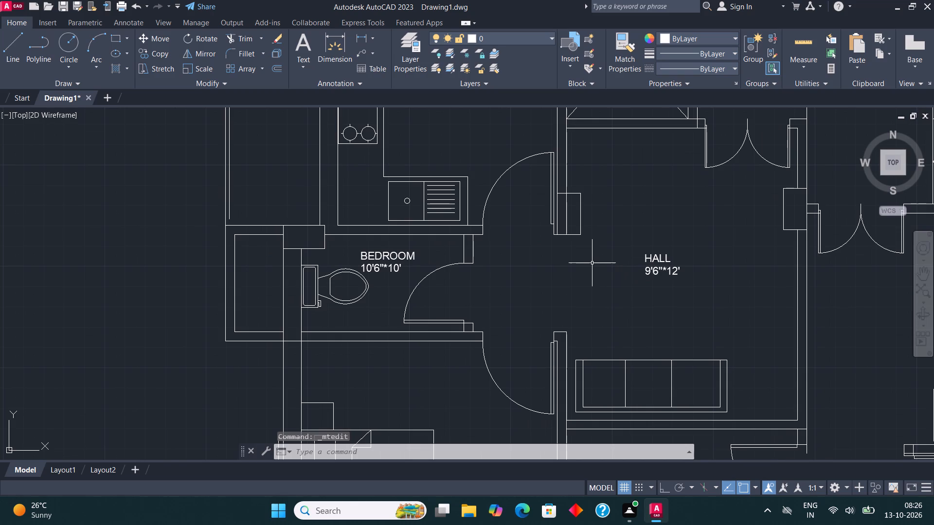
scroll(468, 178, "down", 3)
scroll(463, 206, "up", 2)
middle_click_drag(419, 192, 421, 233)
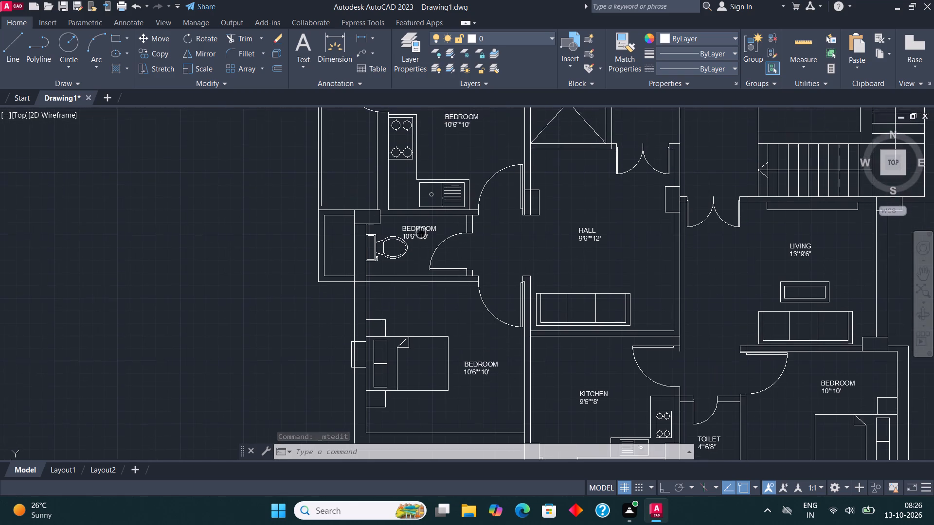
middle_click_drag(421, 233, 420, 267)
scroll(414, 255, "up", 2)
left_click(405, 277)
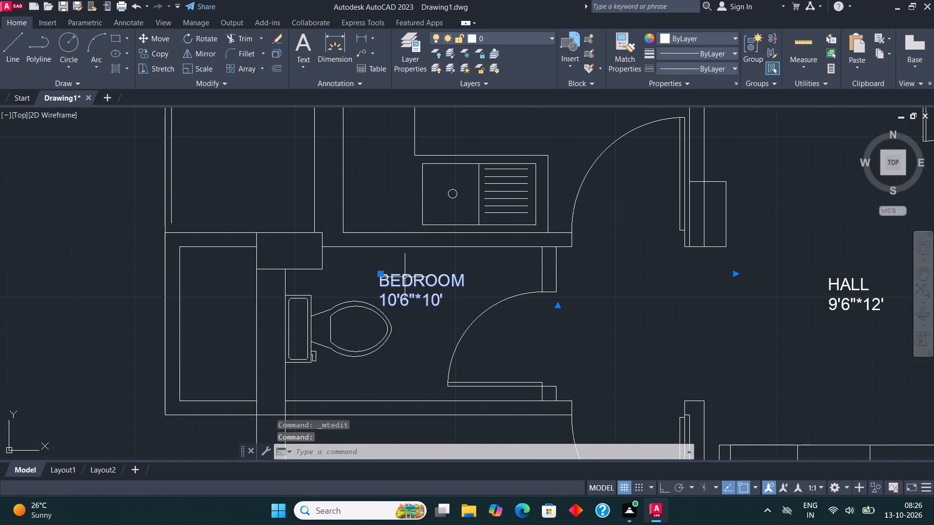
right_click(405, 277)
left_click(481, 190)
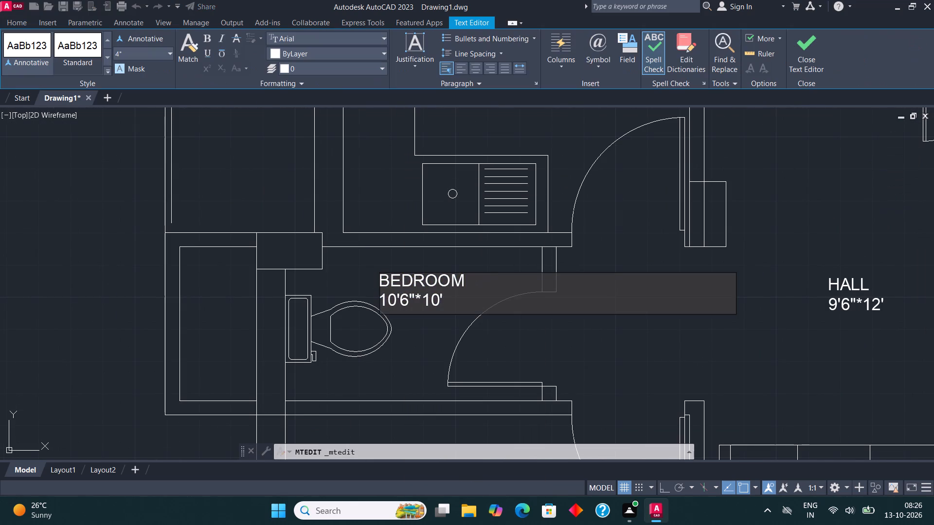
left_click(467, 295)
key("BackSpace")
key("BackSpace")
key("BackSpace")
key("BackSpace")
key("BackSpace")
key("BackSpace")
key("BackSpace")
key("BackSpace")
key("BackSpace")
key("BackSpace")
key("BackSpace")
key("BackSpace")
key("BackSpace")
key("BackSpace")
key("BackSpace")
key("BackSpace")
key("BackSpace")
key("BackSpace")
key("BackSpace")
key("BackSpace")
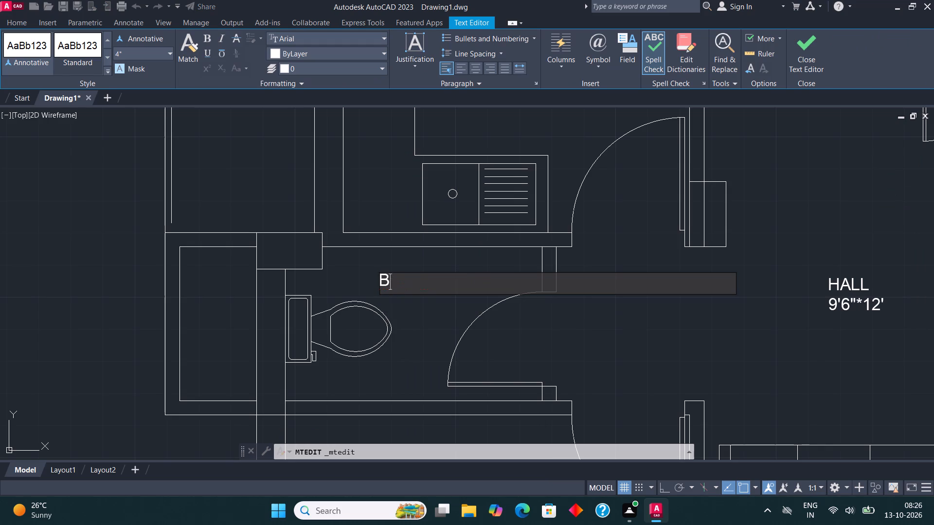
type("TOILET")
key("Return")
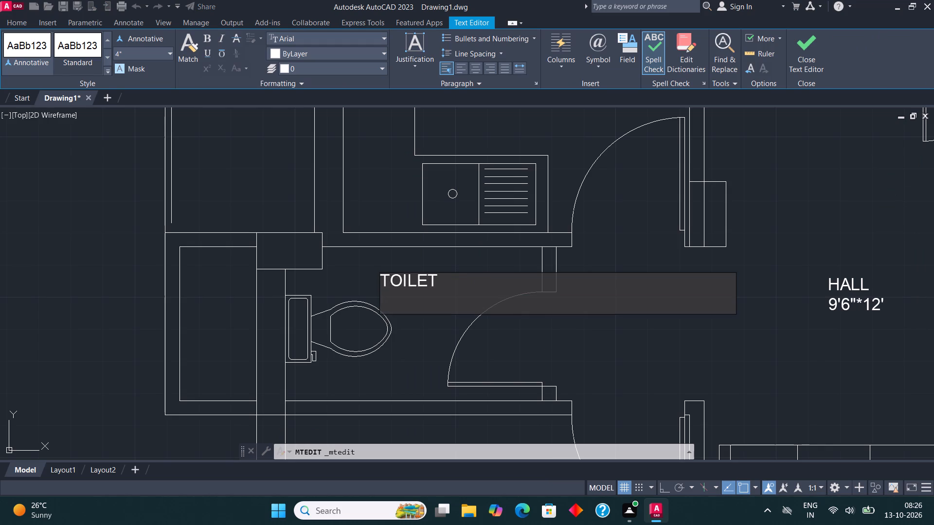
key("5")
type("'9")
key("BackSpace")
type("8\"")
type("*4'")
left_click(388, 296)
key("BackSpace")
key("6")
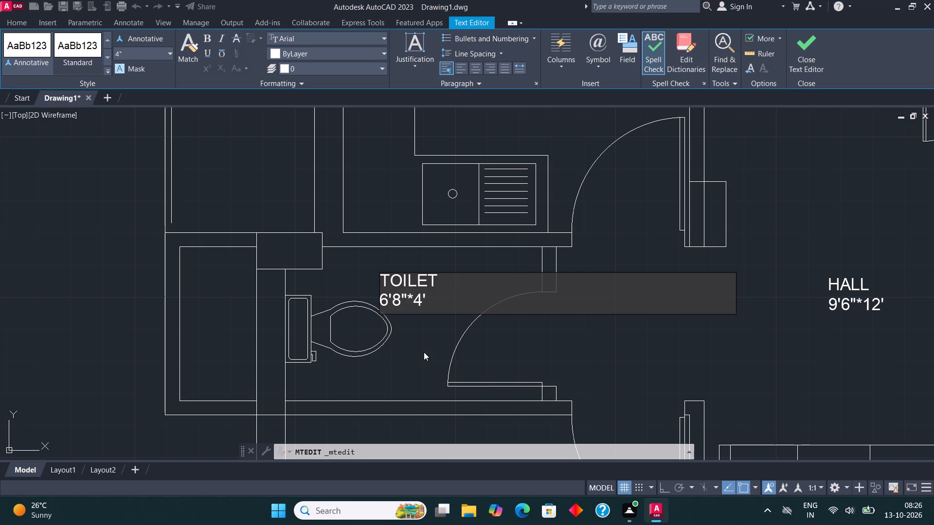
left_click(801, 51)
Rewrite the bedroom label in the kitchen directly above the 6'8"*4' toilet as two lines, KITCHEN and 9'*9'6".
scroll(447, 308, "down", 2)
middle_click_drag(452, 219, 452, 300)
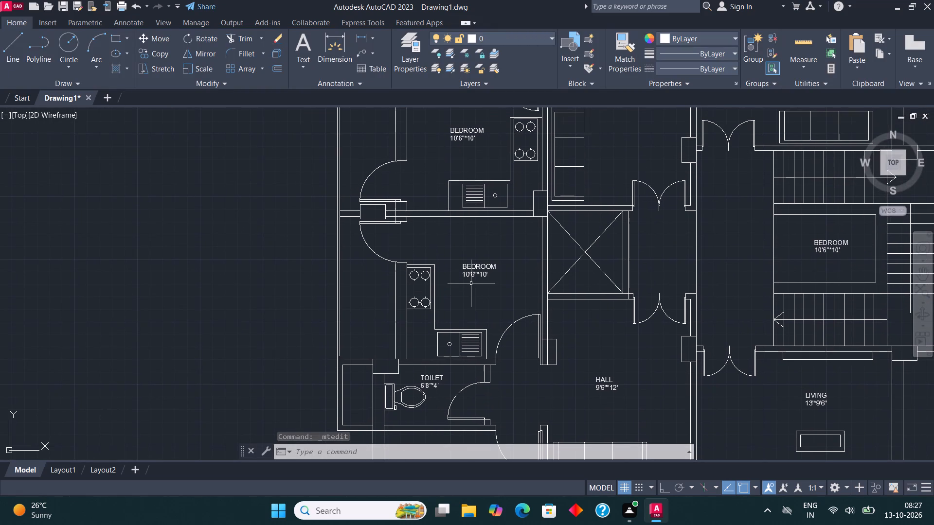
scroll(449, 260, "down", 2)
scroll(516, 370, "up", 3)
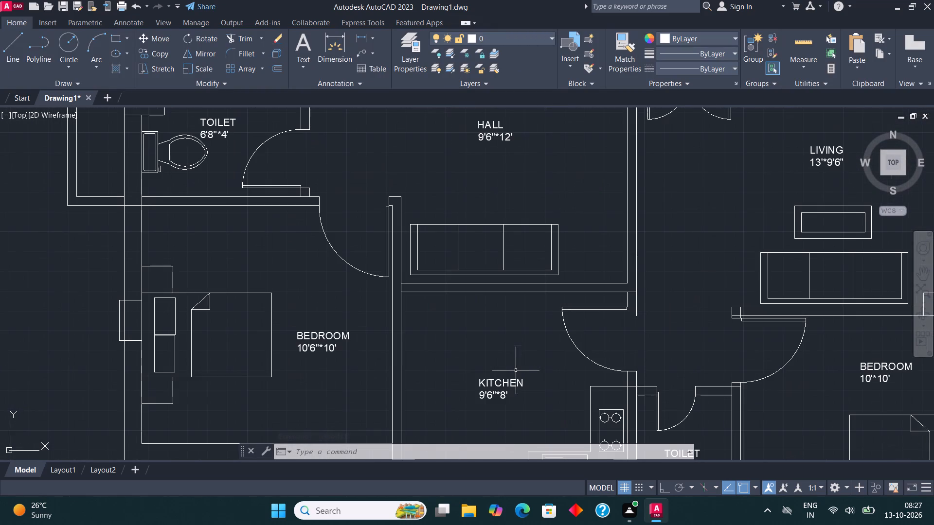
middle_click_drag(458, 356, 476, 461)
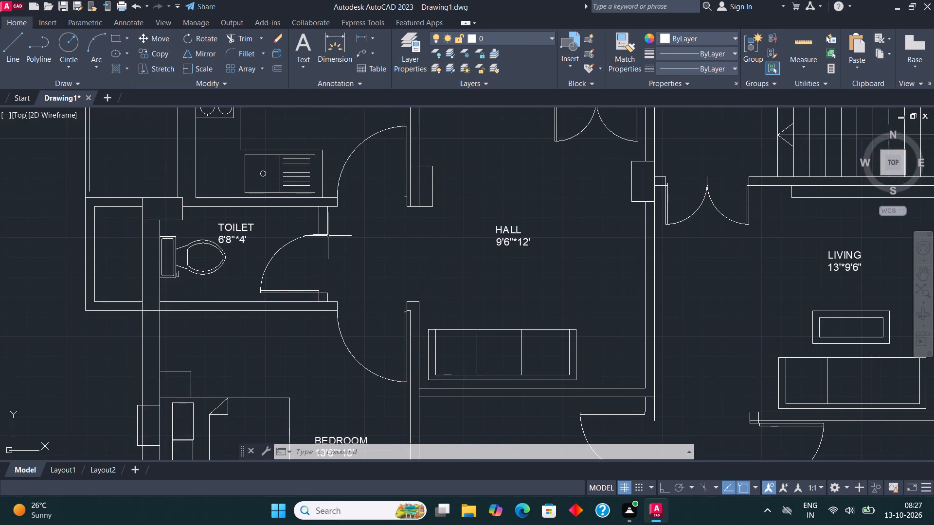
middle_click_drag(329, 234, 403, 377)
middle_click_drag(396, 199, 395, 272)
scroll(394, 271, "up", 2)
left_click(385, 261)
right_click(385, 261)
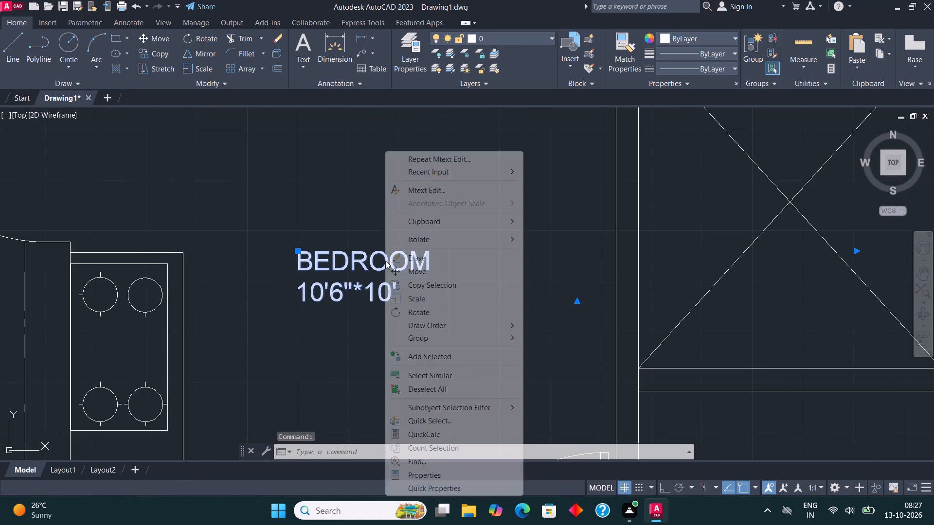
left_click(441, 187)
left_click(409, 321)
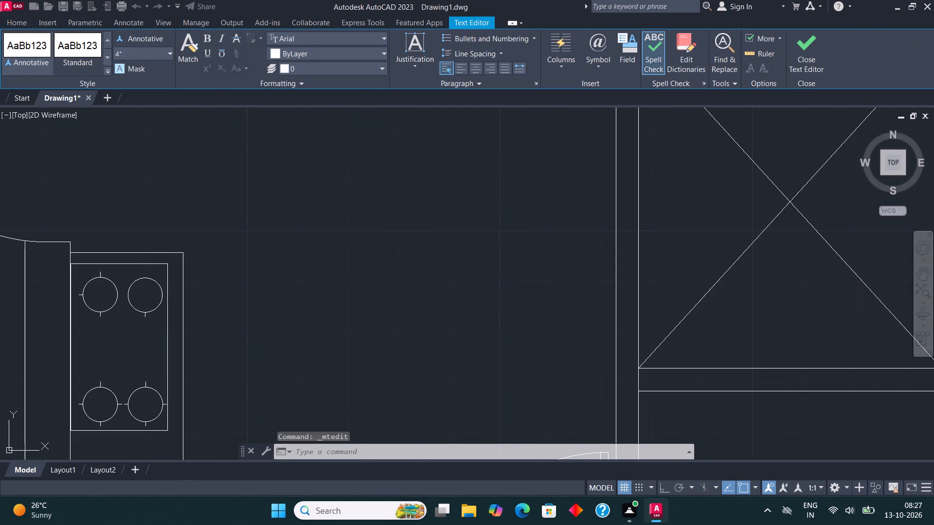
left_click(403, 240)
left_click(371, 282)
right_click(371, 282)
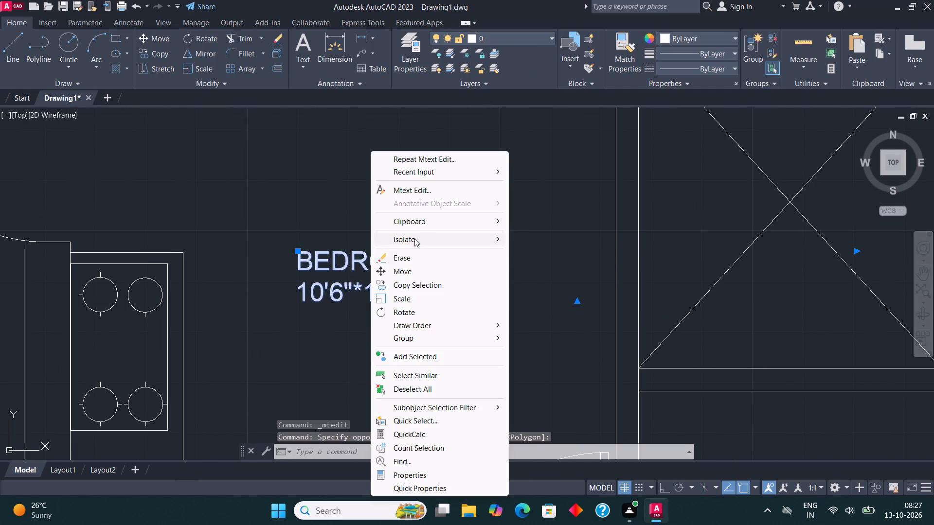
left_click(438, 192)
left_click(418, 292)
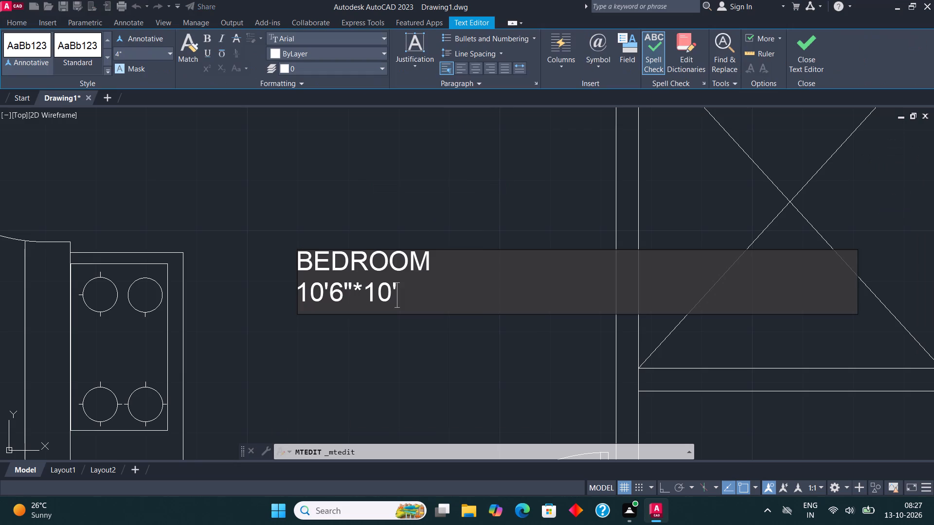
key("BackSpace")
key("BackSpace")
key("BackSpace")
key("BackSpace")
key("BackSpace")
key("BackSpace")
key("BackSpace")
key("BackSpace")
key("BackSpace")
key("BackSpace")
key("BackSpace")
key("BackSpace")
key("BackSpace")
key("BackSpace")
key("BackSpace")
key("BackSpace")
key("BackSpace")
key("BackSpace")
key("BackSpace")
key("BackSpace")
type("KITCHEN")
key("Return")
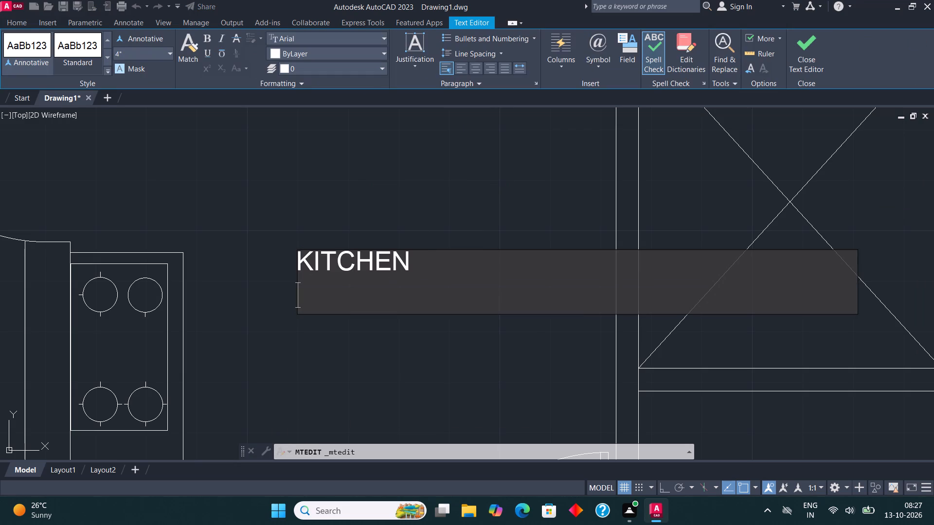
type("9'*")
type("9'6")
key("shift+quotedbl")
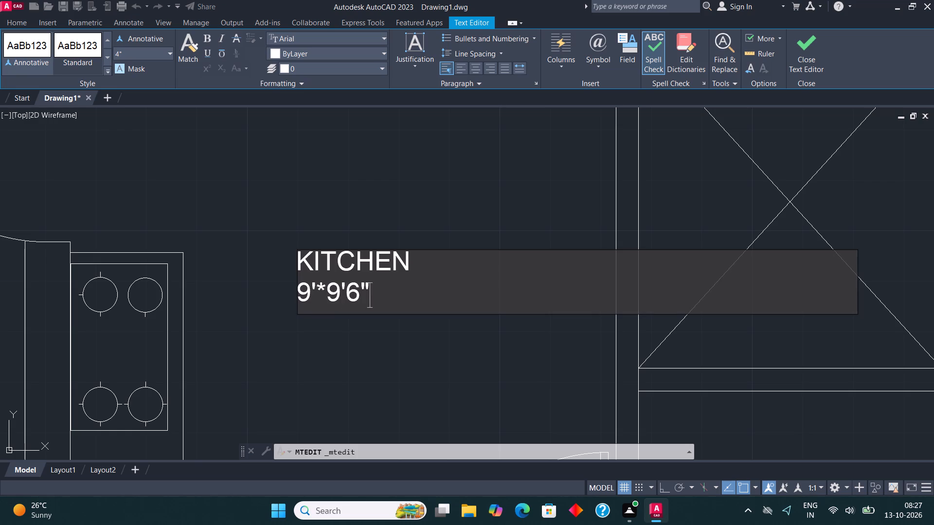
left_click(812, 52)
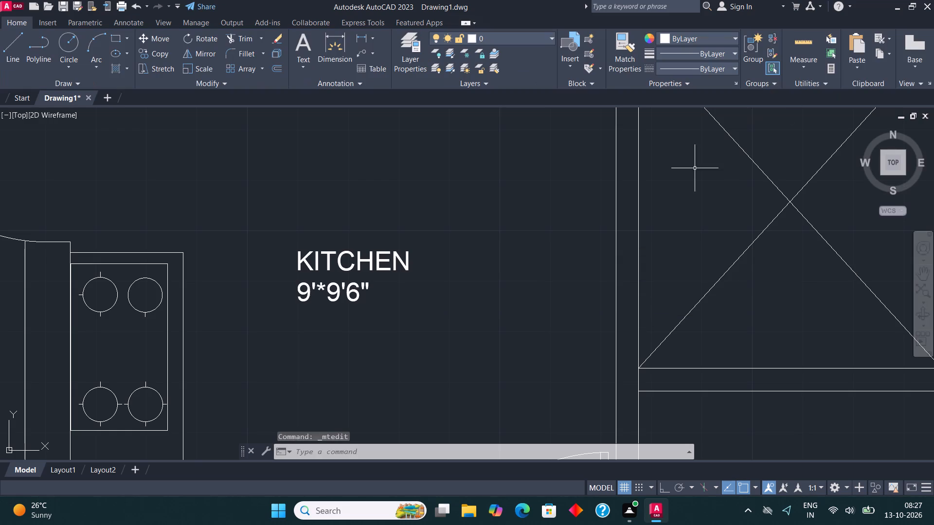
Delete the copied bedroom label from the mirrored kitchen directly above the 9'*9'6" kitchen.
scroll(442, 305, "down", 1)
middle_click_drag(428, 222, 436, 344)
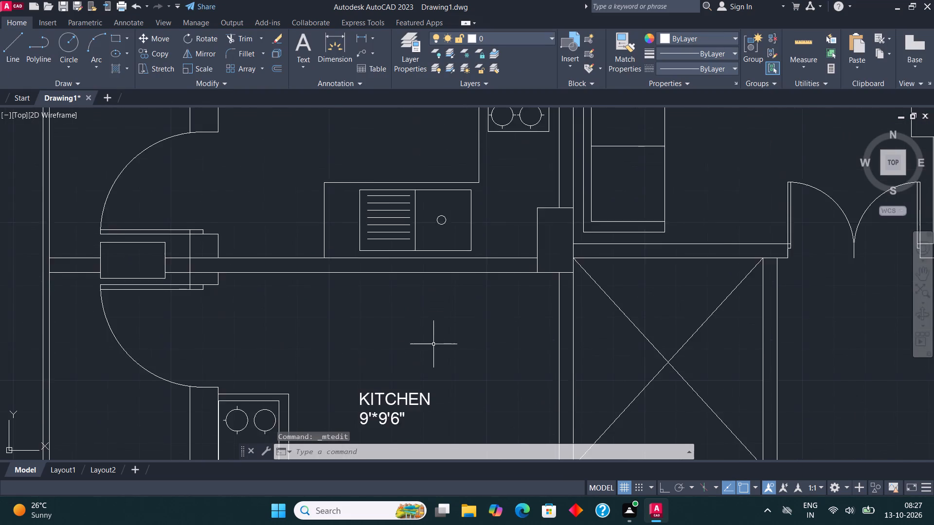
scroll(433, 344, "down", 1)
left_click(412, 174)
left_click(401, 157)
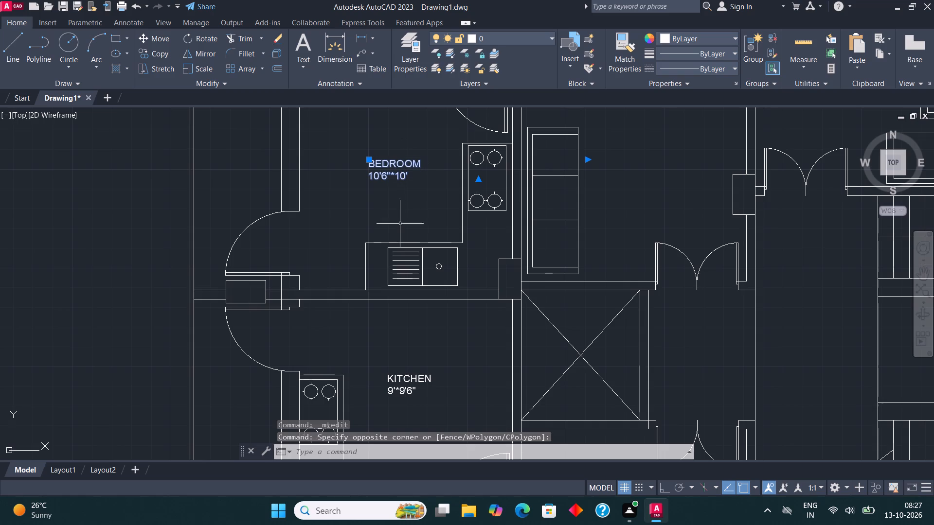
key("Delete")
Copy the 9'*9'6" kitchen label straight up into the unlabelled kitchen above it.
left_click(400, 378)
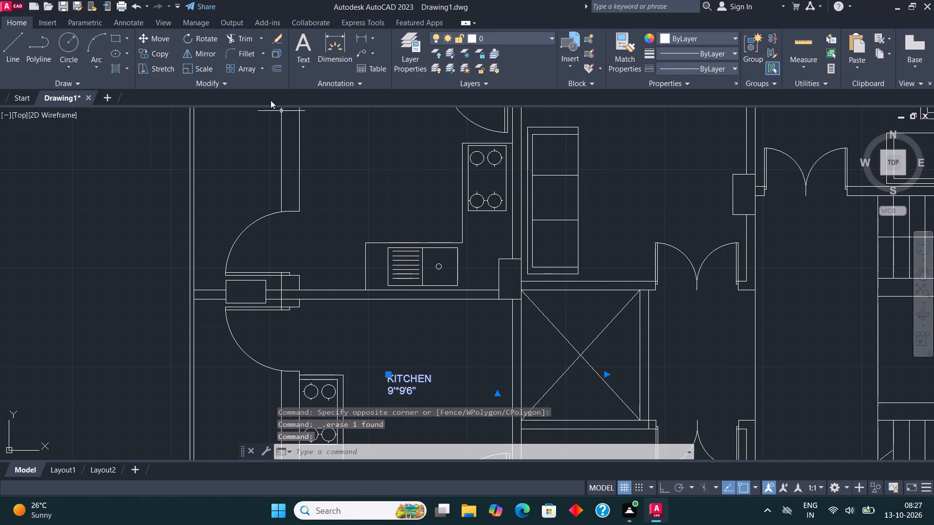
left_click(163, 52)
left_click(399, 380)
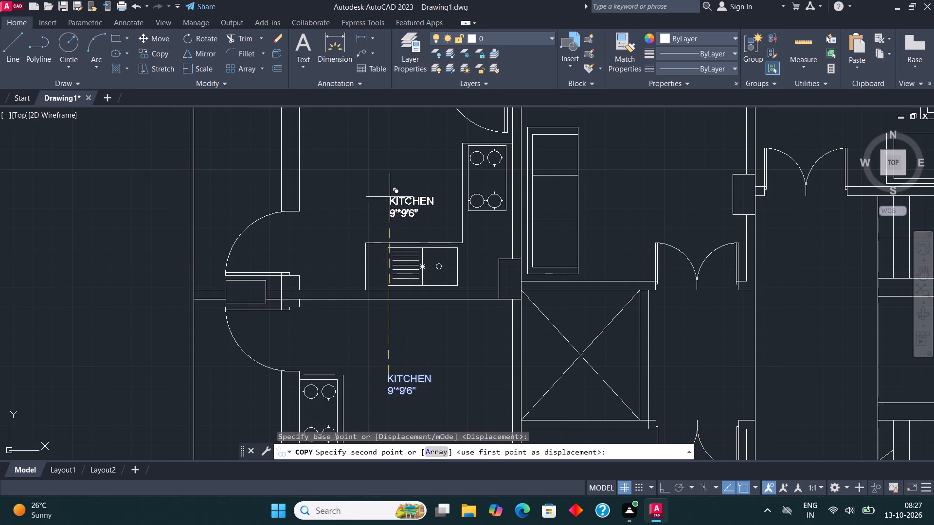
left_click(389, 179)
scroll(333, 254, "down", 2)
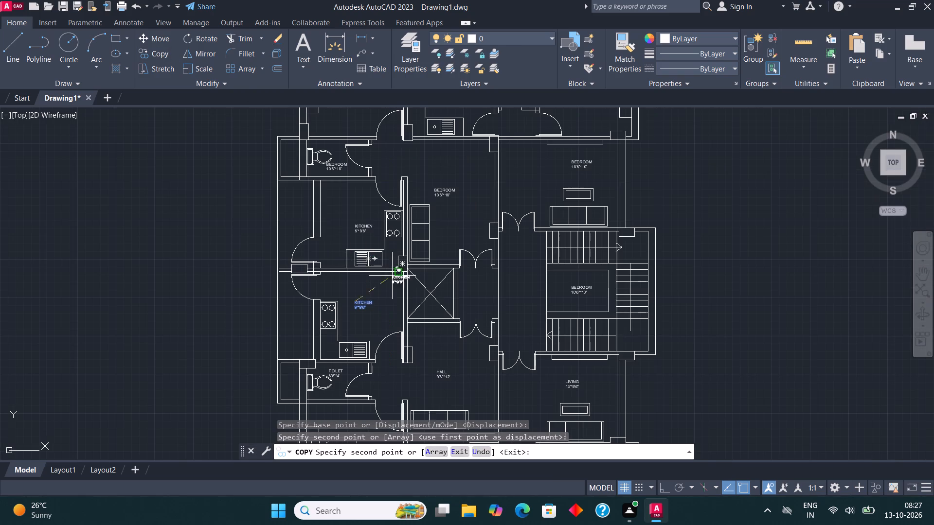
key("Escape")
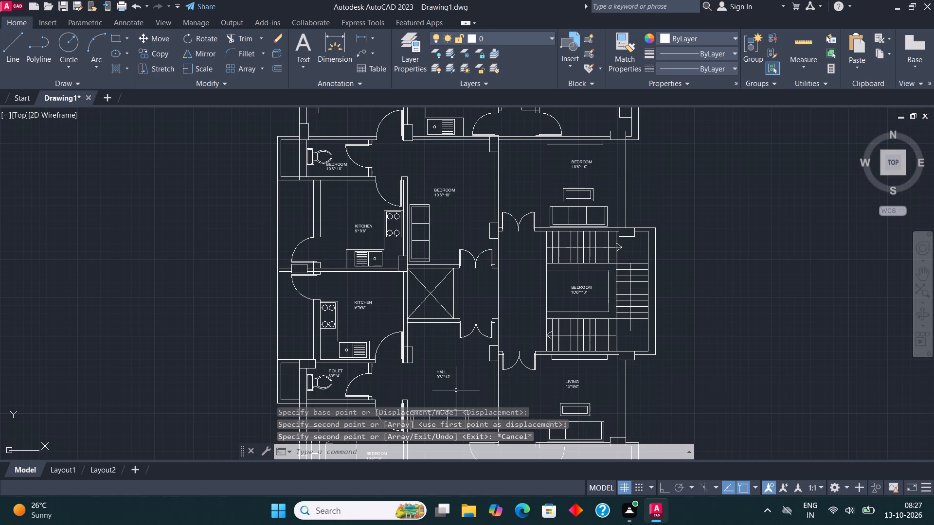
Rewrite the bedroom label in the sofa room beside the upper kitchen as two lines, HALL and 9'6"*13'6".
scroll(443, 384, "up", 1)
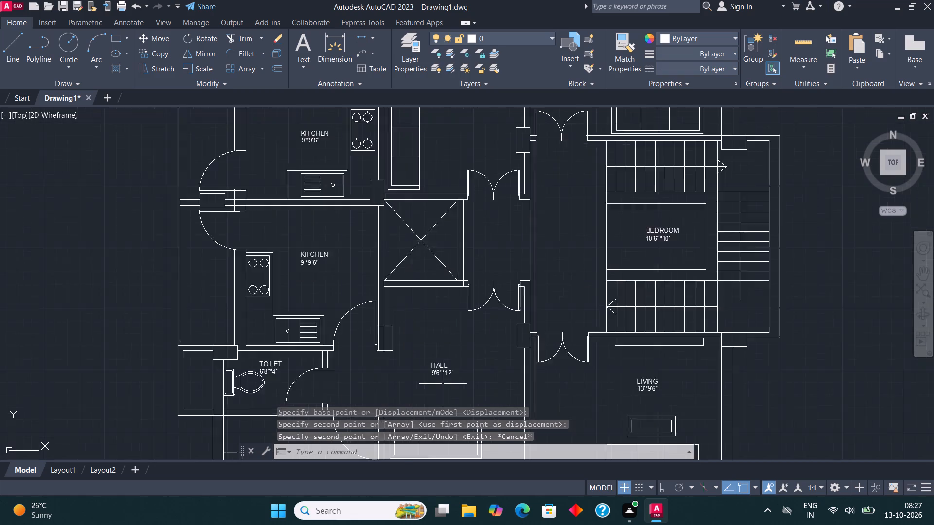
scroll(443, 384, "up", 2)
scroll(438, 393, "down", 2)
middle_click_drag(447, 317, 477, 456)
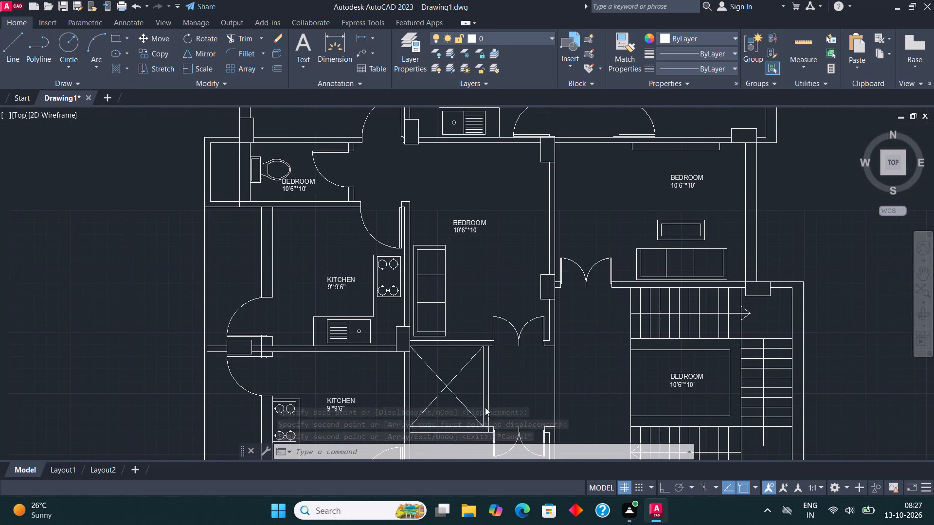
middle_click_drag(481, 223, 471, 270)
scroll(471, 270, "up", 2)
left_click(456, 266)
right_click(456, 266)
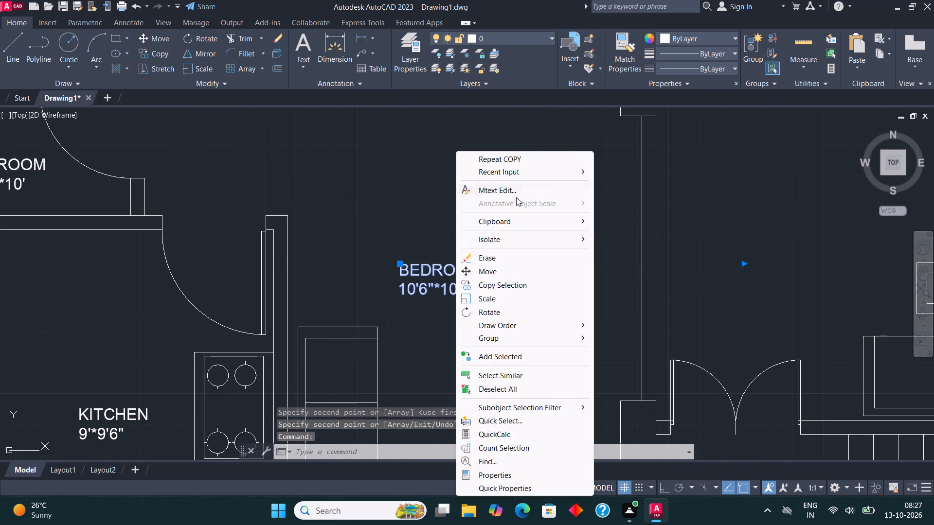
left_click(524, 184)
left_click(495, 292)
key("BackSpace")
key("BackSpace")
key("BackSpace")
key("BackSpace")
key("BackSpace")
key("BackSpace")
key("BackSpace")
key("BackSpace")
key("BackSpace")
key("BackSpace")
key("BackSpace")
key("BackSpace")
key("BackSpace")
key("BackSpace")
key("BackSpace")
key("BackSpace")
key("BackSpace")
key("BackSpace")
key("BackSpace")
key("BackSpace")
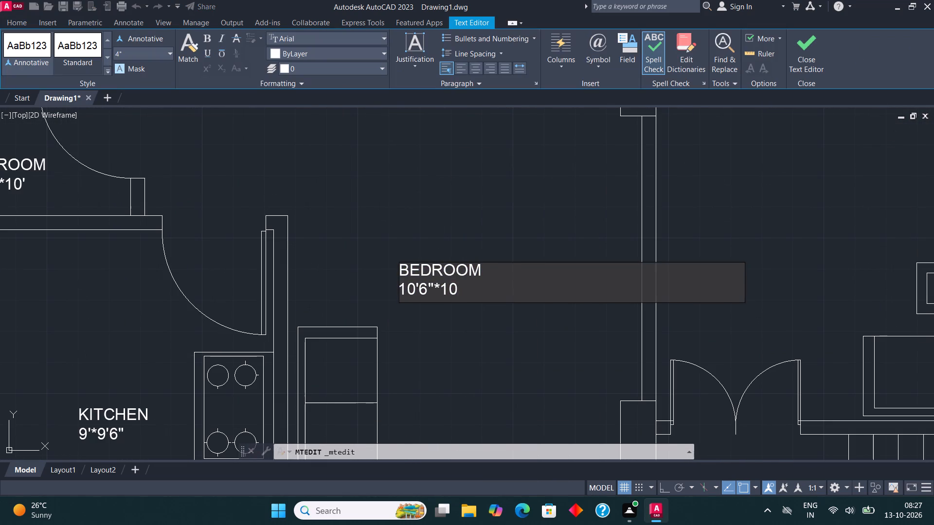
type("HALL")
key("Return")
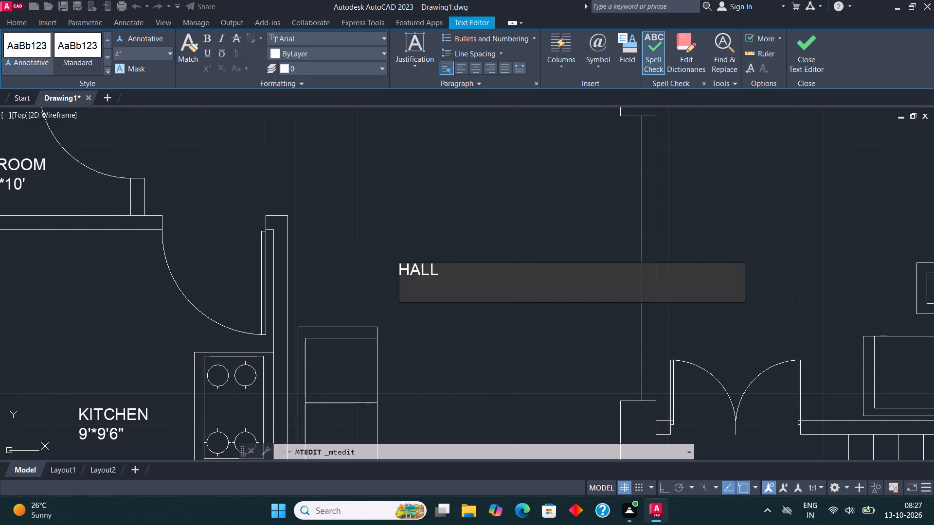
type("9'6\"")
type("*13'")
type("6\"")
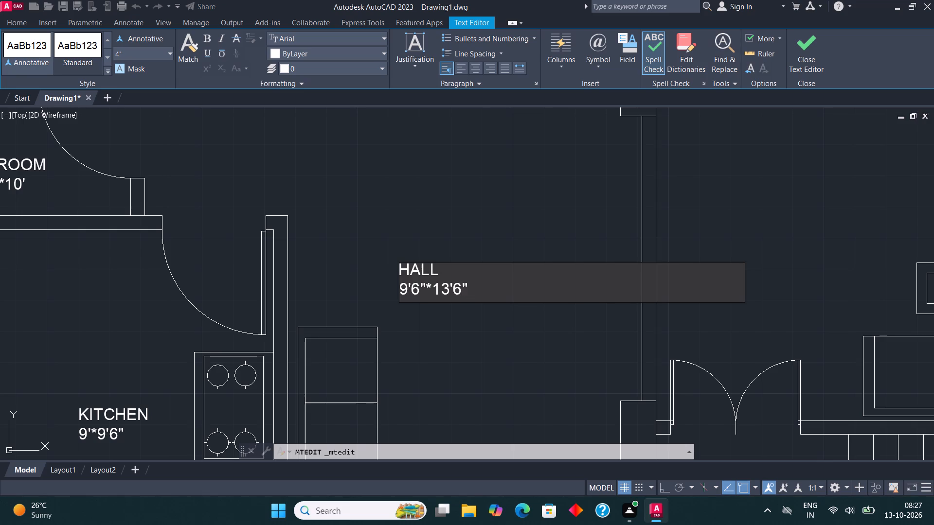
left_click(805, 59)
scroll(607, 232, "down", 2)
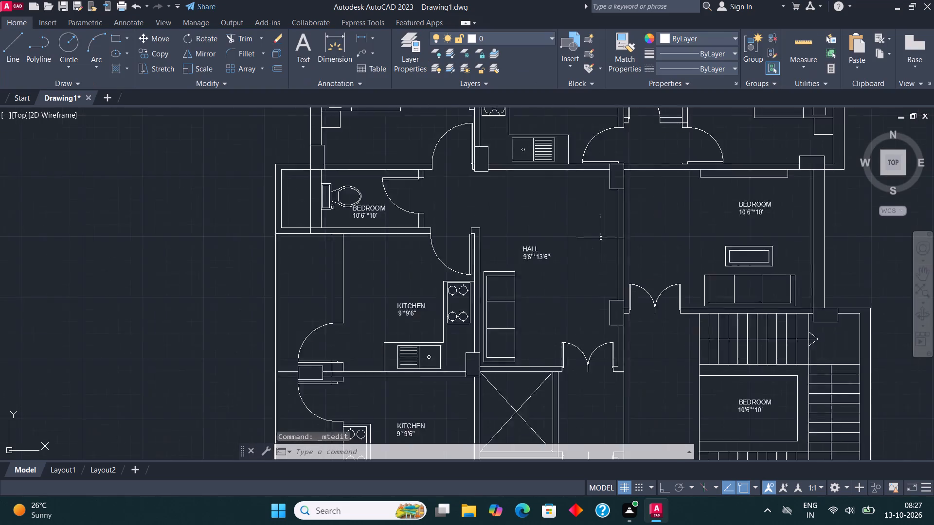
scroll(601, 238, "down", 1)
scroll(472, 220, "up", 2)
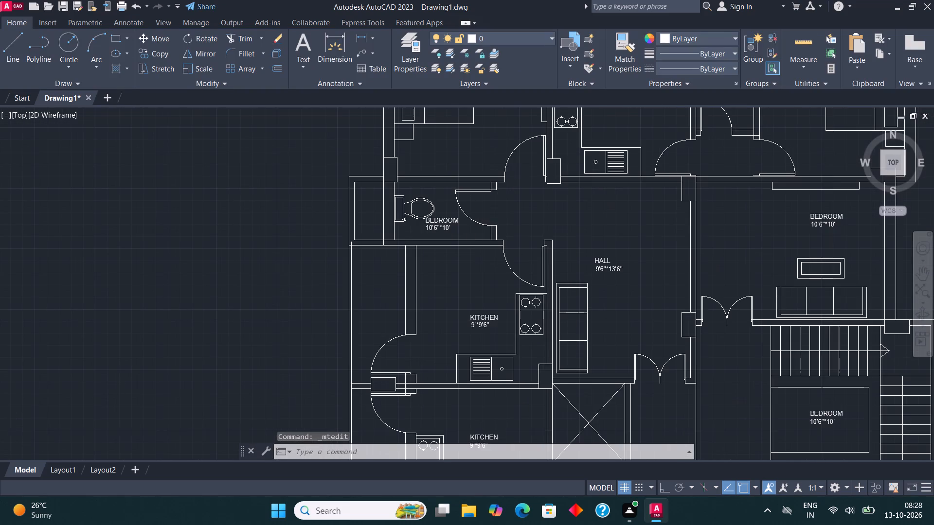
Rewrite the bedroom label in the toilet directly above the upper 9'*9'6" kitchen as two lines, TOILET and 6'8"*4'.
scroll(441, 216, "up", 3)
left_click(402, 231)
right_click(402, 231)
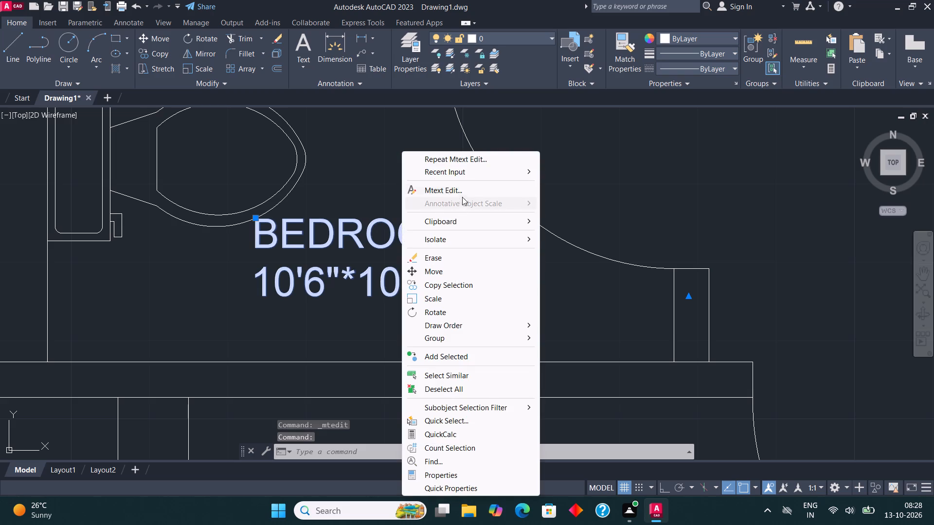
left_click(465, 192)
left_click(441, 274)
key("BackSpace")
key("BackSpace")
key("BackSpace")
key("BackSpace")
key("BackSpace")
key("BackSpace")
key("BackSpace")
key("BackSpace")
key("BackSpace")
key("BackSpace")
key("BackSpace")
key("BackSpace")
key("BackSpace")
key("BackSpace")
key("BackSpace")
key("BackSpace")
key("BackSpace")
key("BackSpace")
key("BackSpace")
key("BackSpace")
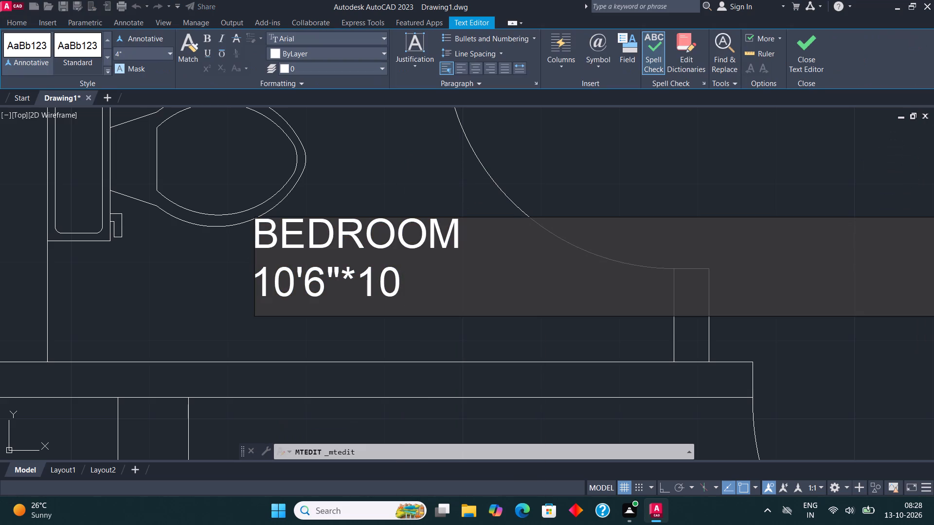
type("TOILET")
key("Return")
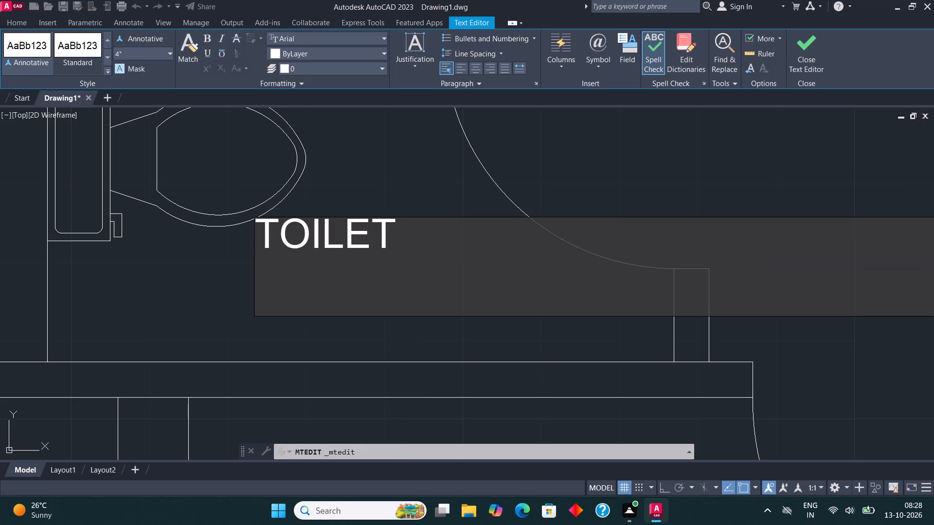
type("6'8\"")
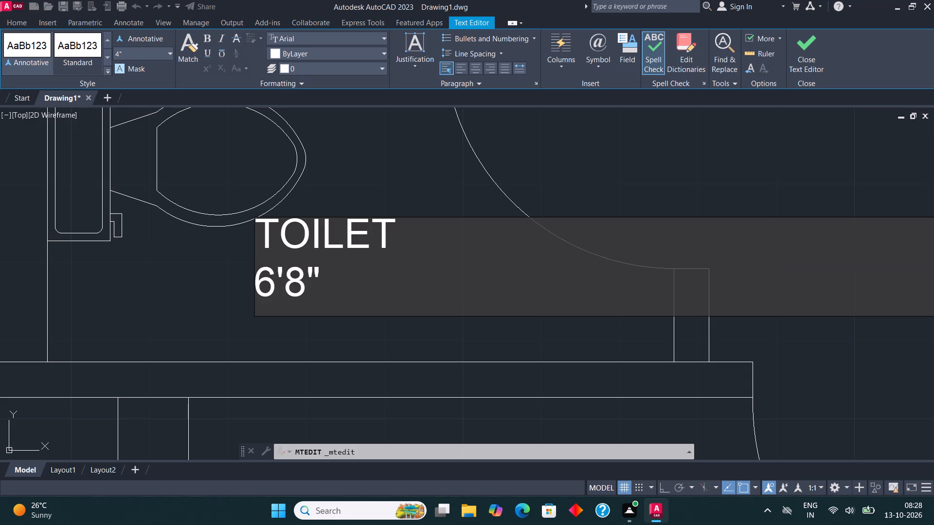
type("*4'")
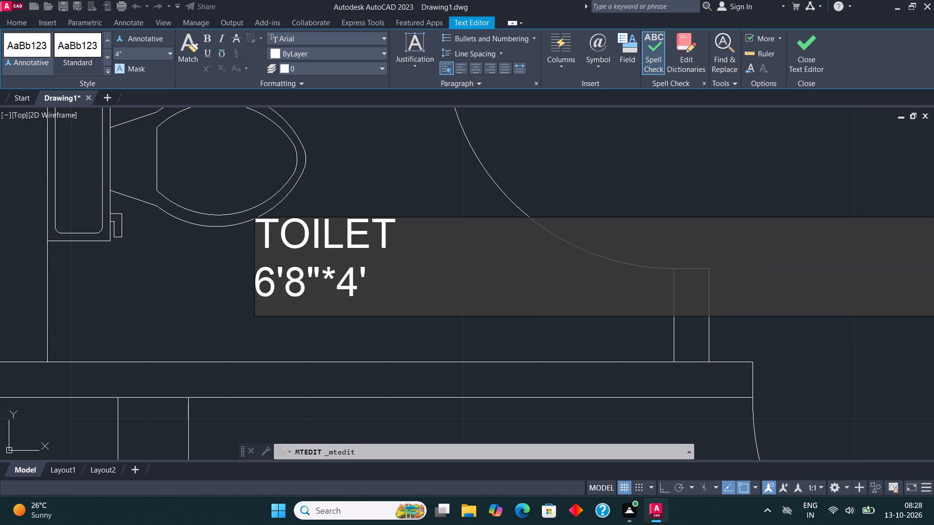
left_click(801, 53)
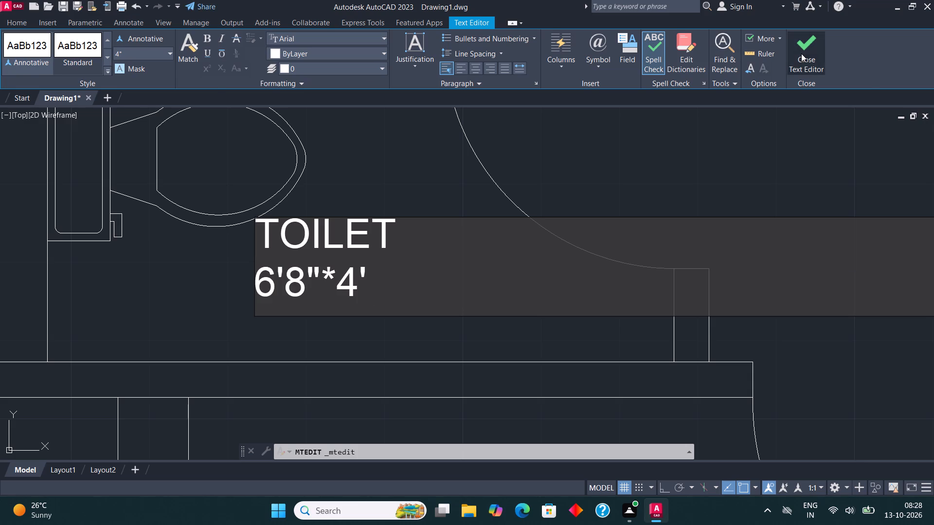
Delete the copied bedroom label from the narrow space above the topmost kitchen.
scroll(568, 306, "down", 3)
middle_click_drag(509, 171, 427, 350)
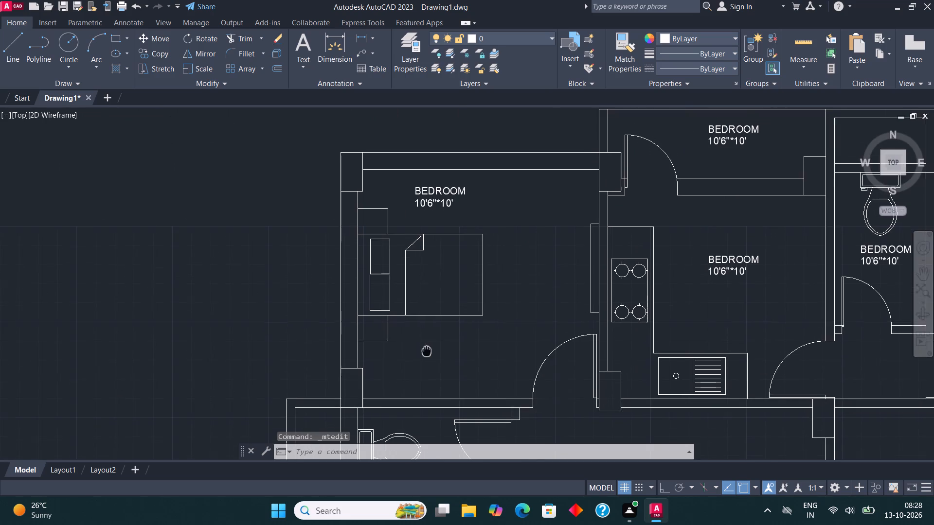
middle_click_drag(427, 350, 427, 353)
scroll(443, 192, "up", 1)
scroll(390, 234, "down", 1)
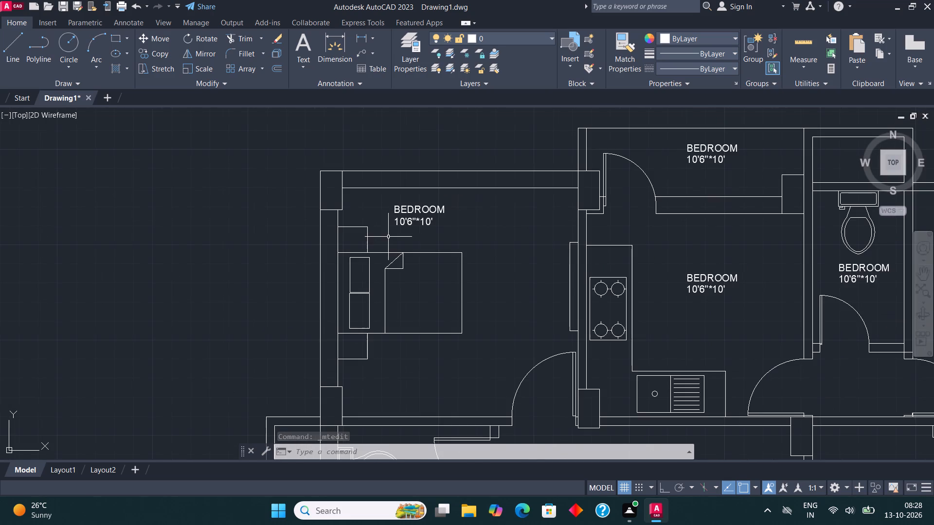
middle_click_drag(712, 170, 617, 224)
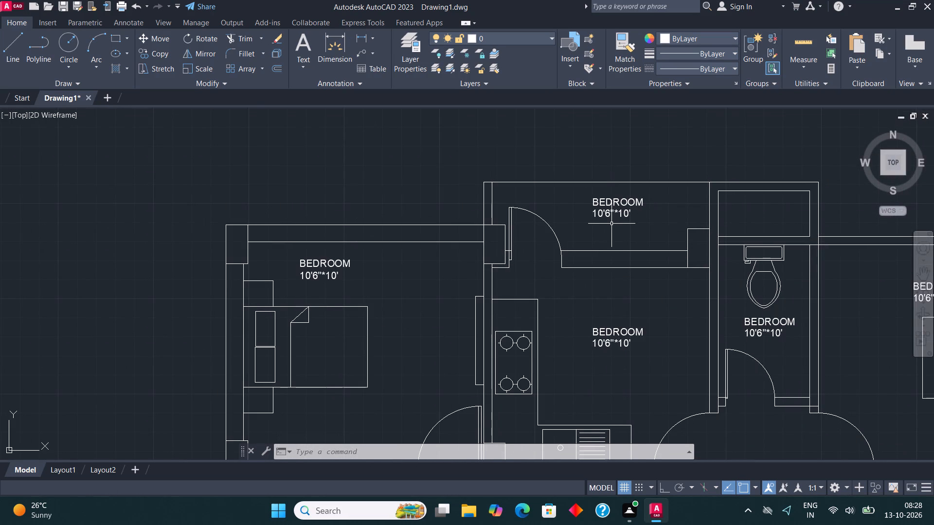
left_click(609, 212)
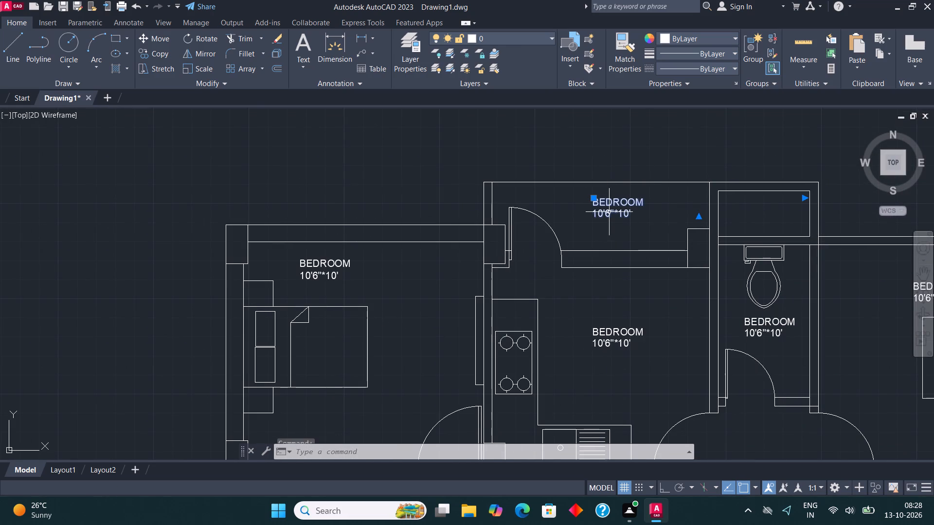
key("Delete")
Rewrite the bedroom label in the topmost kitchen as two lines, KITCHEN and 9'6"*9'.
middle_click_drag(575, 268, 484, 179)
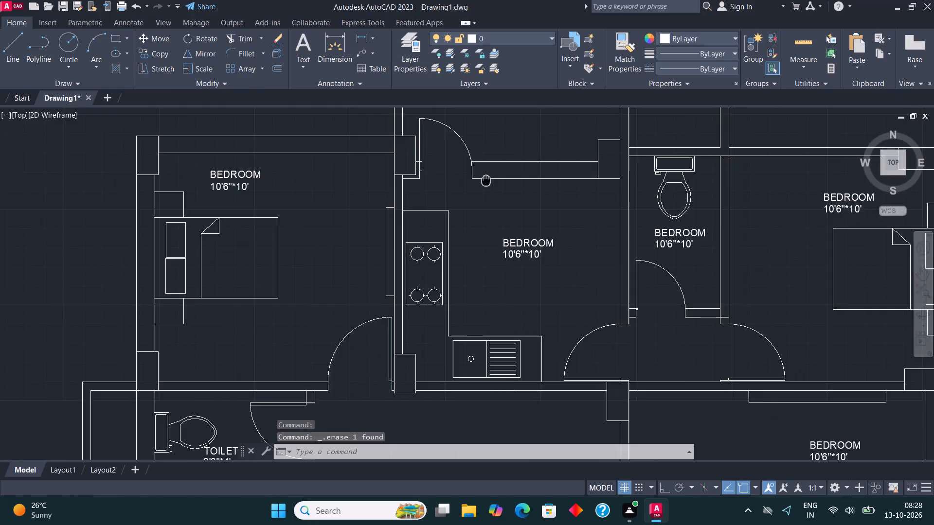
middle_click_drag(484, 179, 480, 181)
scroll(483, 192, "down", 1)
middle_click_drag(461, 326, 527, 182)
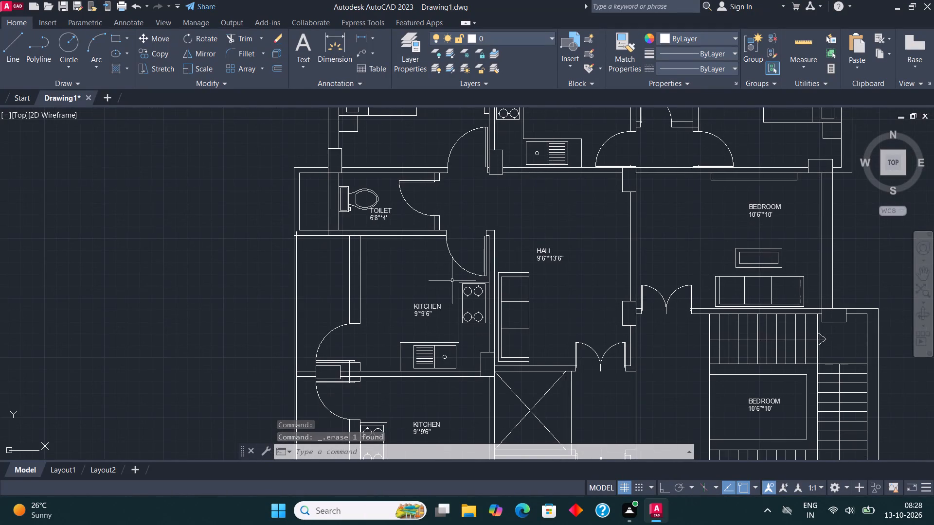
scroll(426, 299, "up", 1)
scroll(412, 344, "down", 1)
middle_click_drag(579, 154, 526, 348)
scroll(525, 299, "up", 2)
left_click(509, 281)
right_click(509, 281)
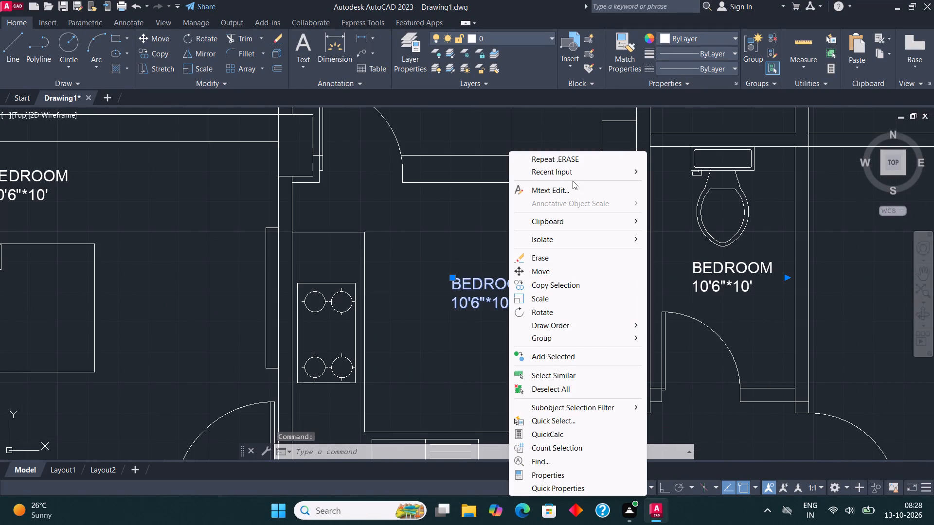
left_click(570, 193)
left_click(527, 299)
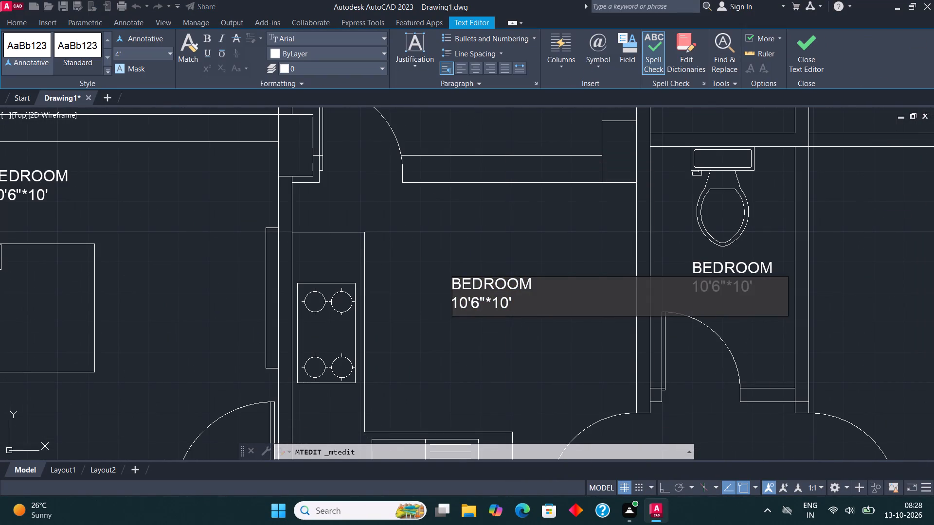
key("BackSpace")
key("BackSpace")
key("BackSpace")
key("BackSpace")
key("BackSpace")
key("BackSpace")
key("BackSpace")
key("BackSpace")
key("BackSpace")
key("BackSpace")
key("BackSpace")
key("BackSpace")
key("BackSpace")
key("BackSpace")
key("BackSpace")
key("BackSpace")
key("BackSpace")
key("BackSpace")
key("BackSpace")
key("BackSpace")
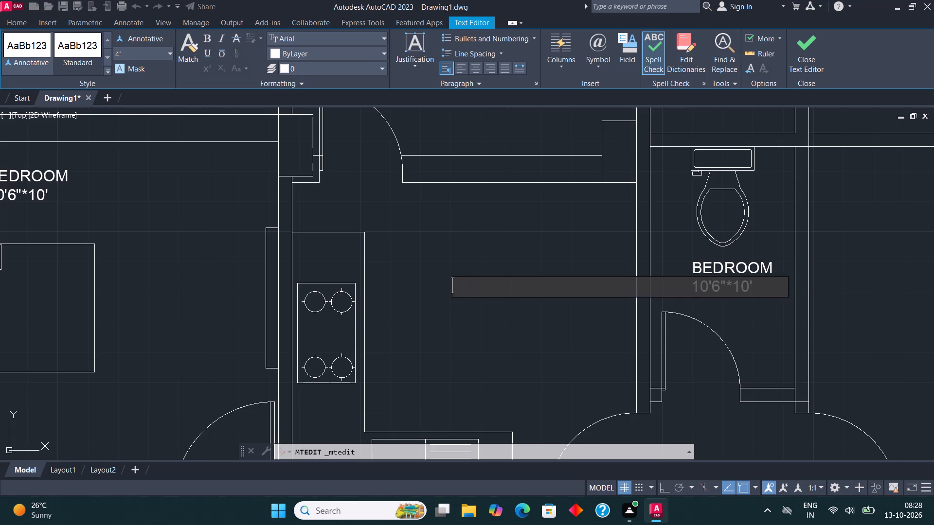
type("KITCHEN")
key("Return")
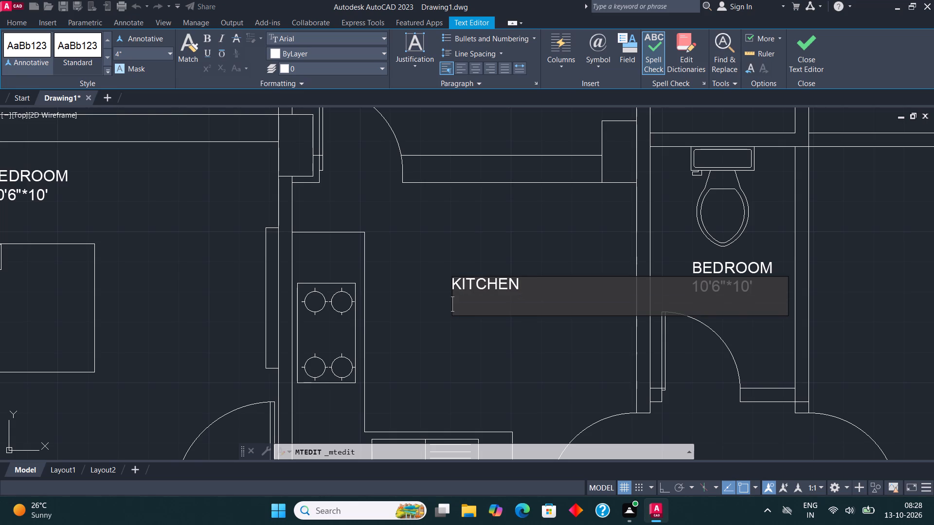
key("6")
key("BackSpace")
type("9'6\"")
key("asterisk")
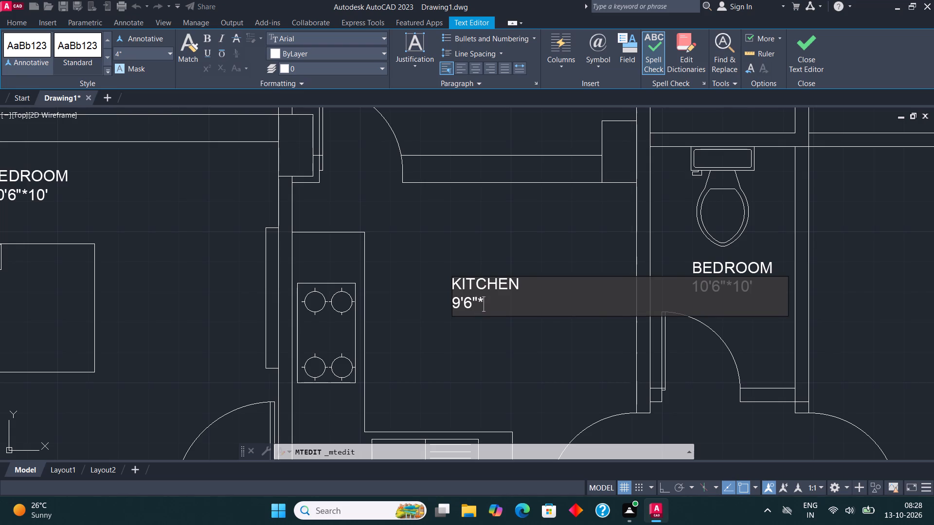
type("9'")
left_click(800, 52)
Rewrite the bedroom label in the toilet beside the 9'6"*9' kitchen as two lines, TOILET and 4'*6'8".
middle_click_drag(566, 225, 361, 269)
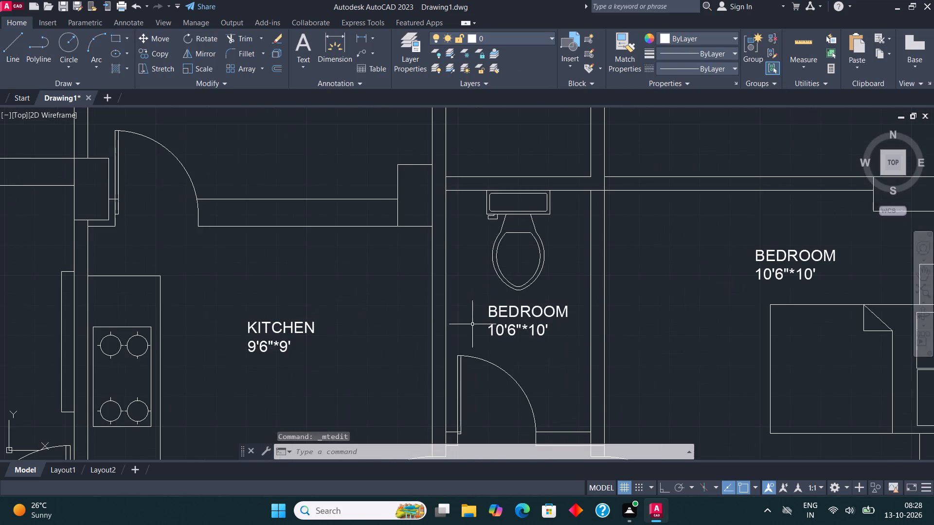
scroll(479, 326, "up", 1)
left_click(519, 297)
right_click(519, 297)
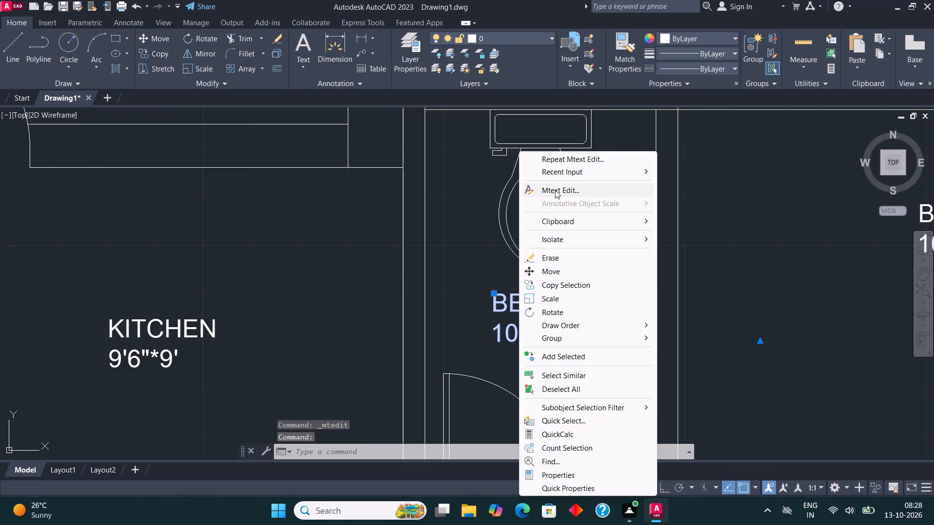
left_click(556, 190)
left_click(608, 332)
key("BackSpace")
key("BackSpace")
key("BackSpace")
key("BackSpace")
key("BackSpace")
key("BackSpace")
key("BackSpace")
key("BackSpace")
key("BackSpace")
key("BackSpace")
key("BackSpace")
key("BackSpace")
key("BackSpace")
key("BackSpace")
key("BackSpace")
key("BackSpace")
key("BackSpace")
key("BackSpace")
key("BackSpace")
key("BackSpace")
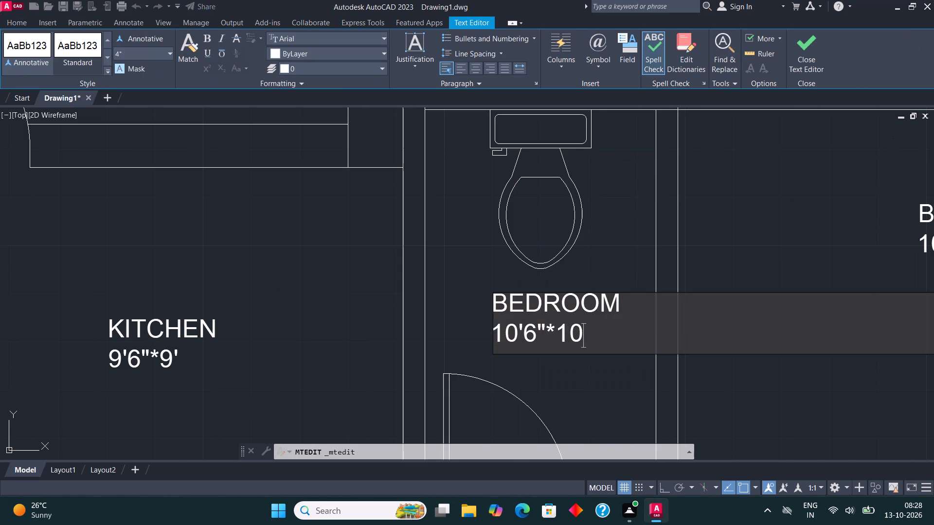
type("TOILET")
key("Return")
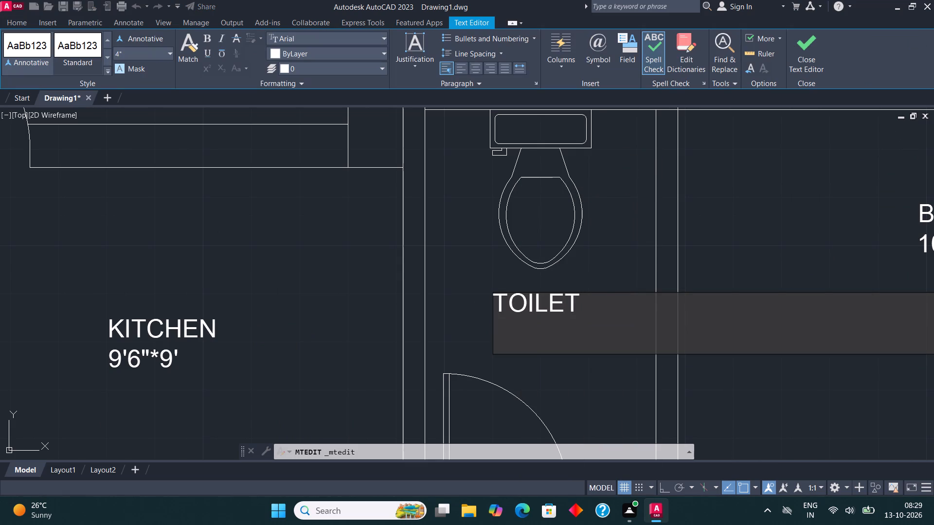
type("4'")
key("asterisk")
type("6'8\"")
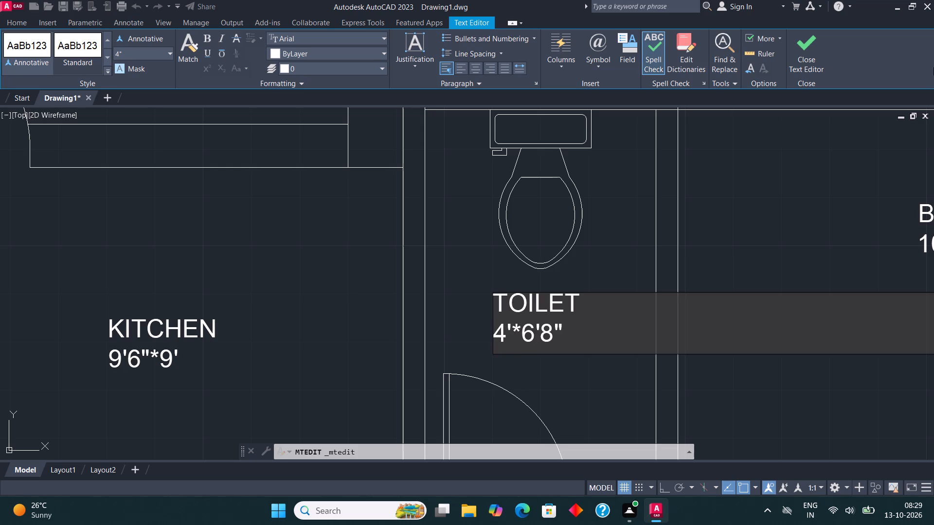
left_click(797, 45)
Change the size line of the bedroom label beside the 4'*6'8" toilet to 10'*10'.
scroll(371, 258, "down", 3)
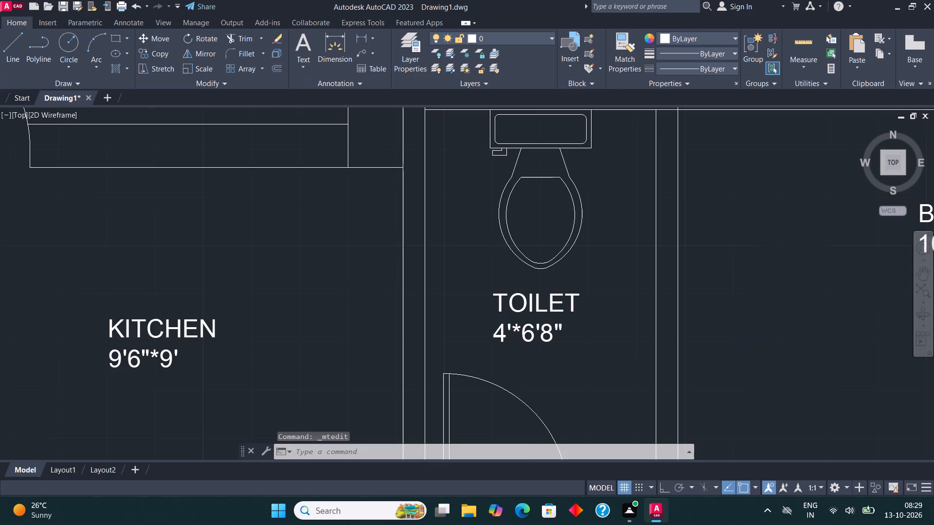
scroll(535, 250, "up", 2)
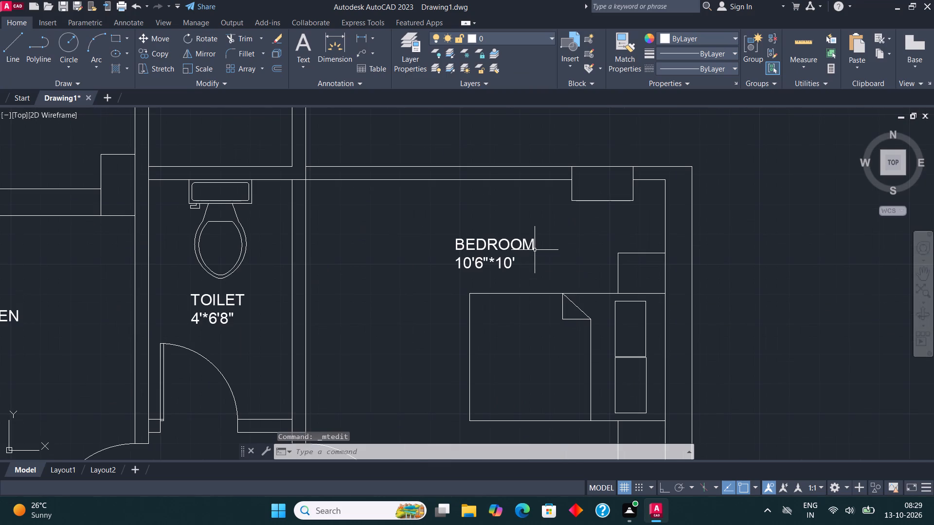
left_click(495, 248)
right_click(494, 248)
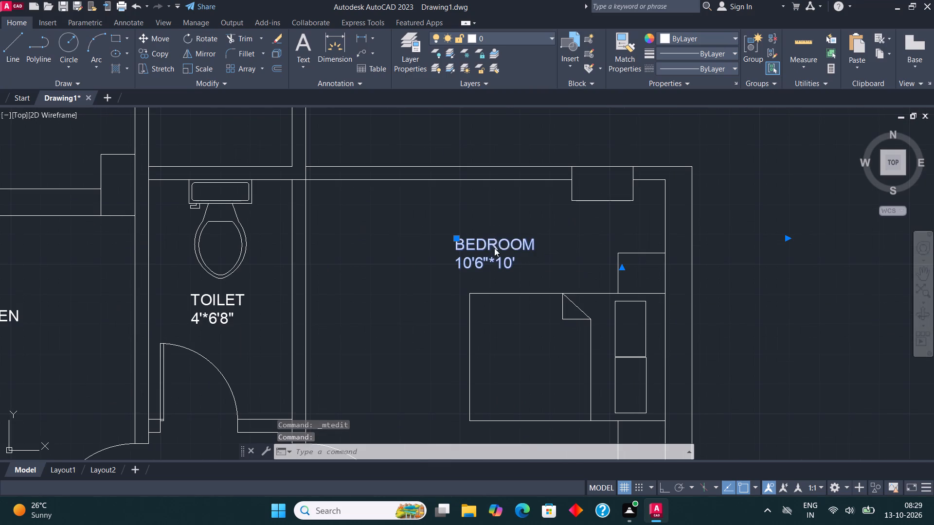
left_click(527, 194)
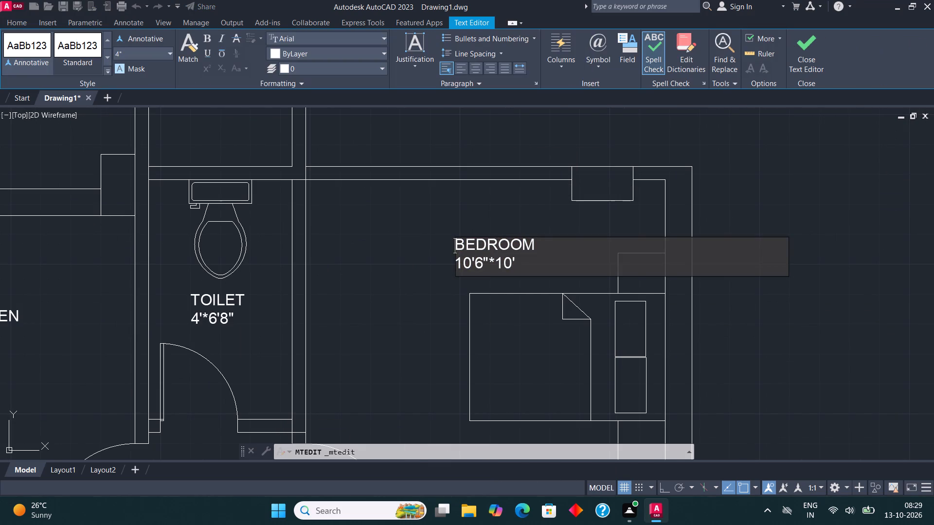
left_click(488, 267)
key("BackSpace")
key("BackSpace")
left_click(800, 52)
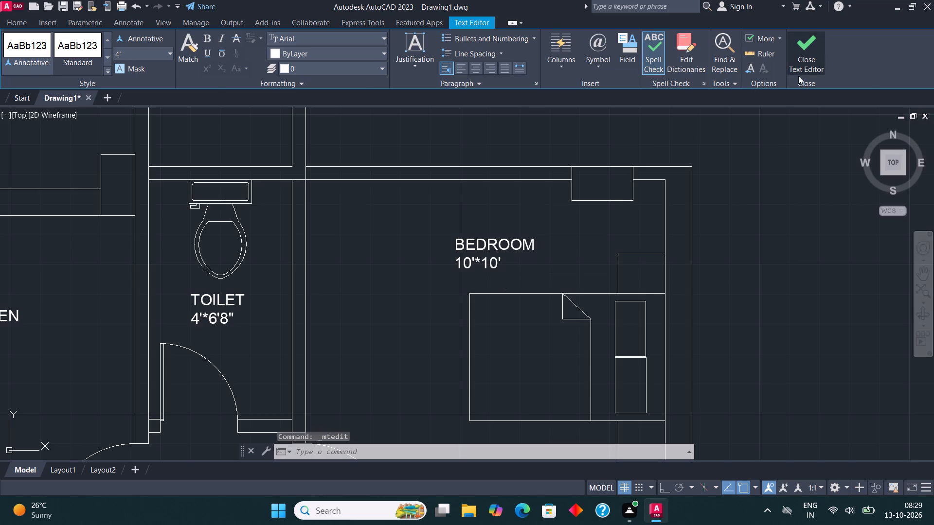
Rewrite the bedroom label in the room with the sofa above the staircase as two lines, LIVING and 13'*9'6".
scroll(625, 214, "down", 3)
scroll(611, 325, "up", 2)
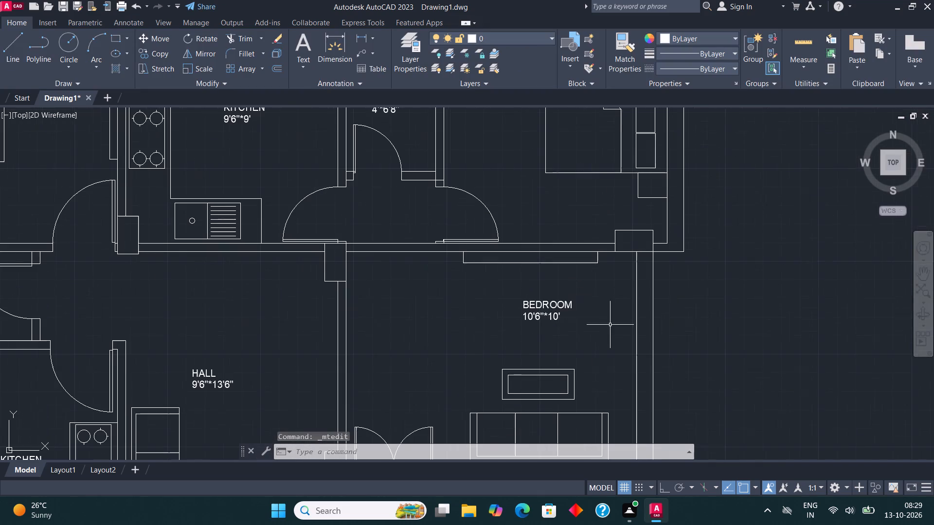
left_click(539, 309)
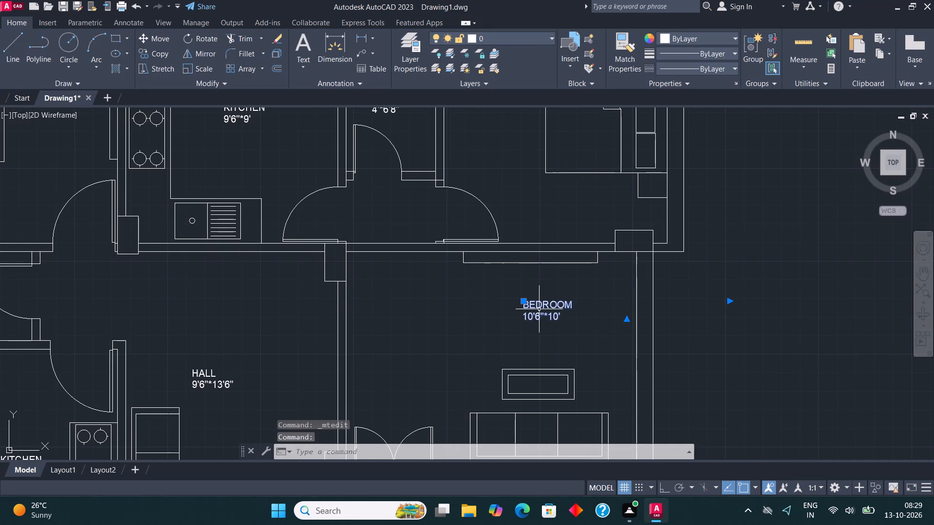
right_click(538, 309)
left_click(598, 186)
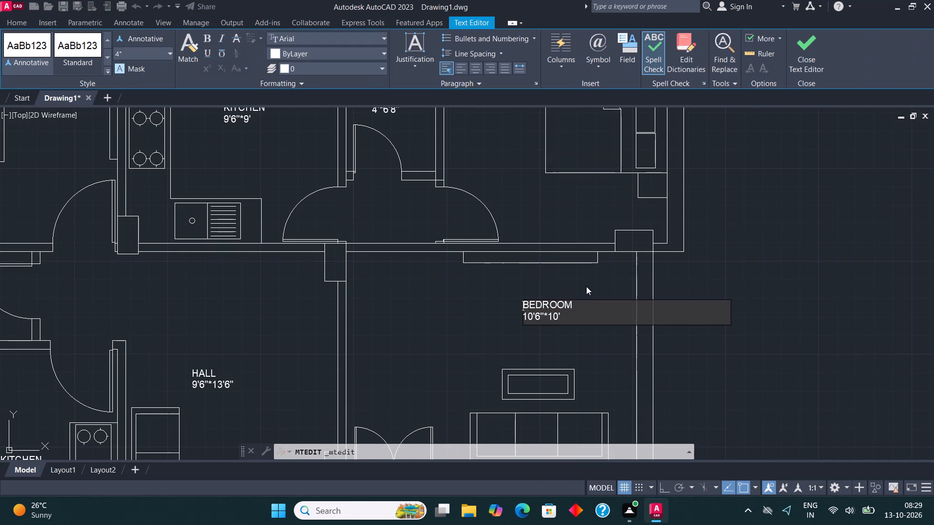
left_click(576, 314)
key("BackSpace")
key("BackSpace")
key("BackSpace")
key("BackSpace")
key("BackSpace")
key("BackSpace")
key("BackSpace")
key("BackSpace")
key("BackSpace")
key("BackSpace")
key("BackSpace")
key("BackSpace")
key("BackSpace")
key("BackSpace")
key("BackSpace")
key("BackSpace")
key("BackSpace")
key("BackSpace")
key("BackSpace")
key("BackSpace")
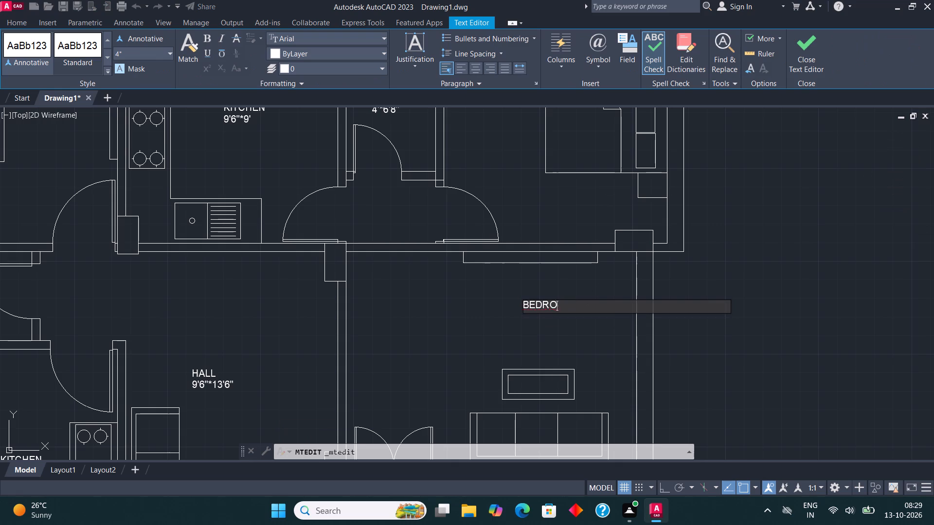
type("LIVING")
key("Return")
type("13'")
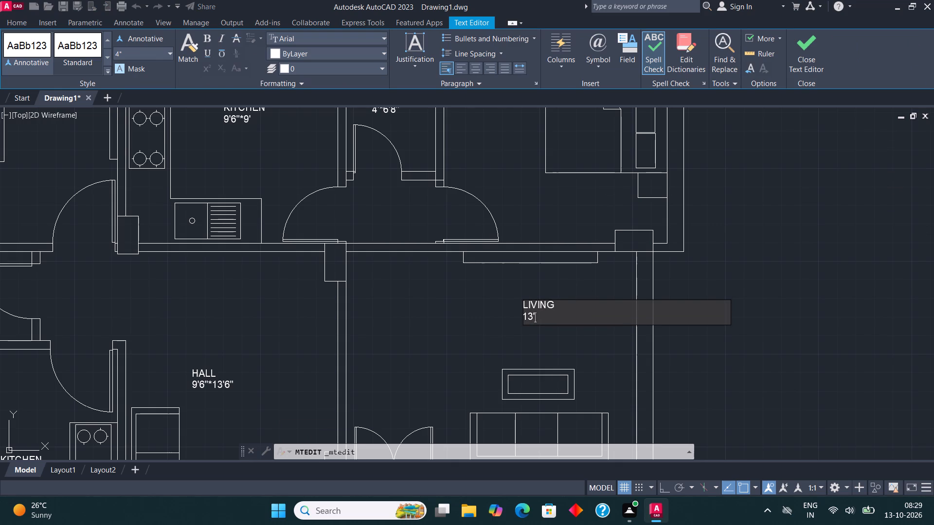
key("asterisk")
type("9'6\"")
left_click(800, 47)
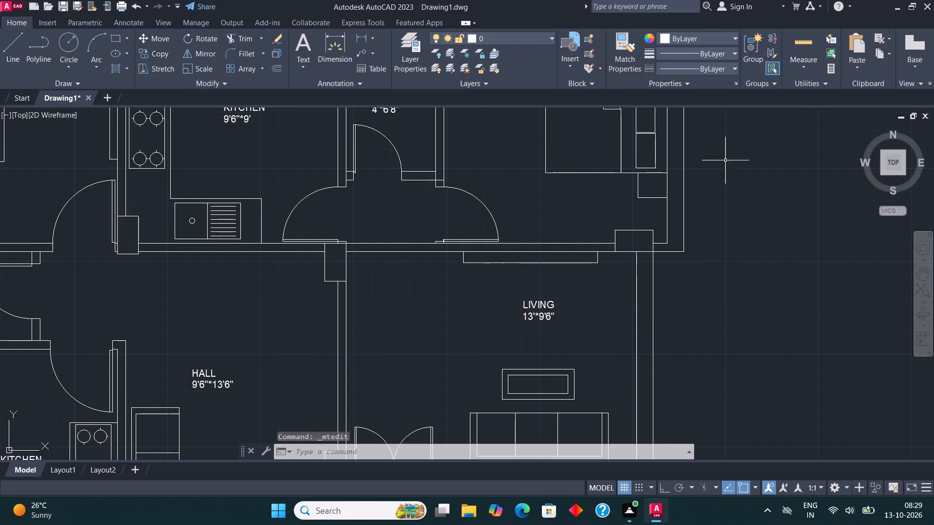
Copy the LIVING label into the passage beside the start of the staircase's upper flight.
scroll(592, 233, "down", 2)
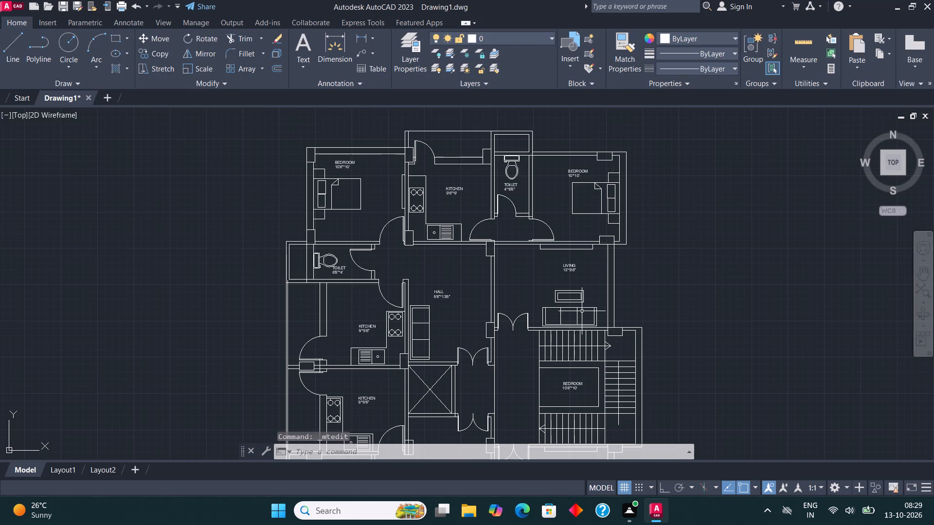
scroll(575, 368, "up", 2)
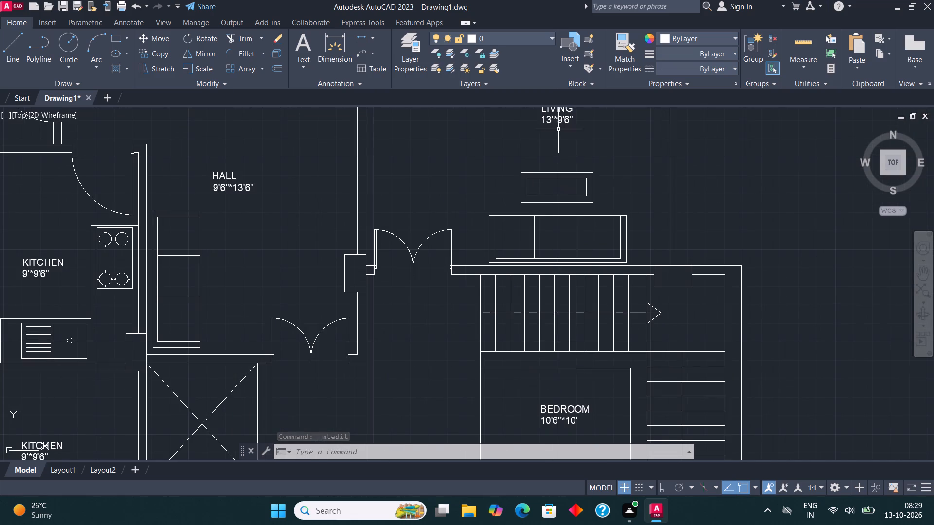
left_click(557, 125)
left_click(549, 110)
left_click(150, 54)
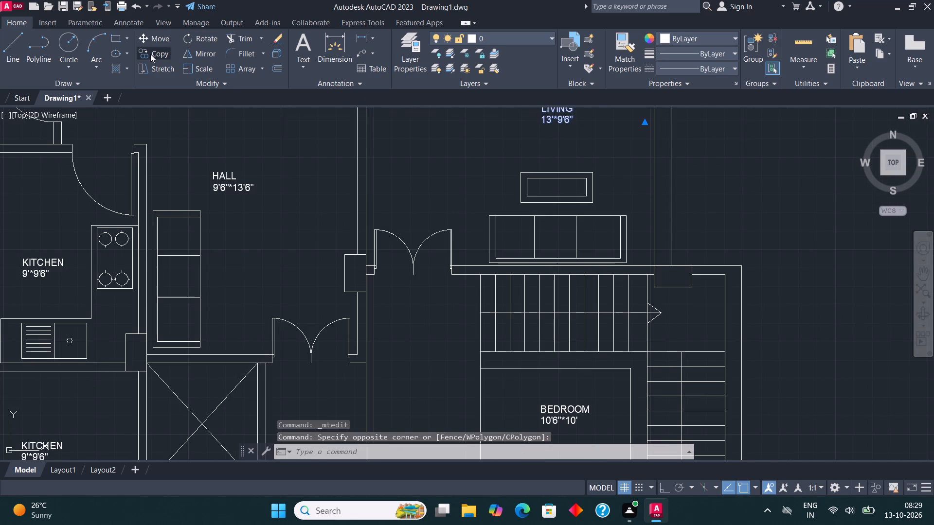
left_click(555, 116)
scroll(445, 345, "up", 2)
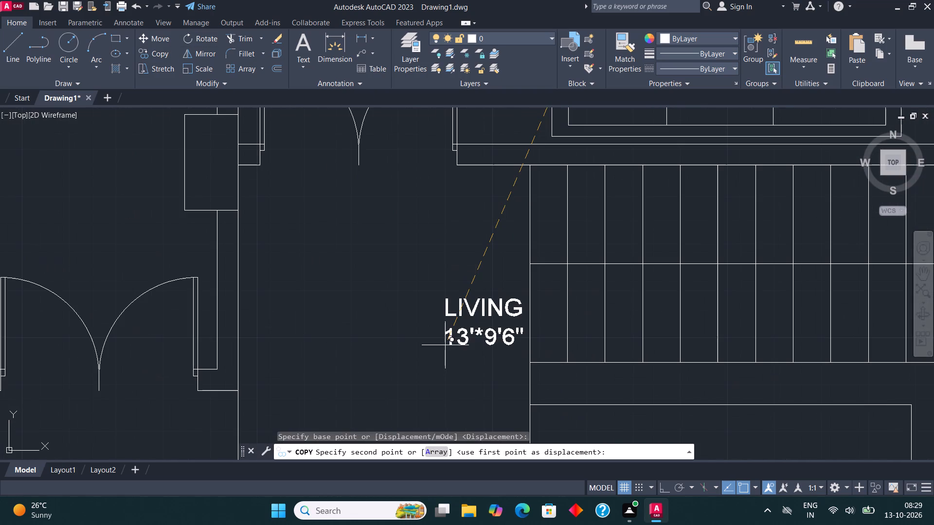
left_click(445, 295)
key("Escape")
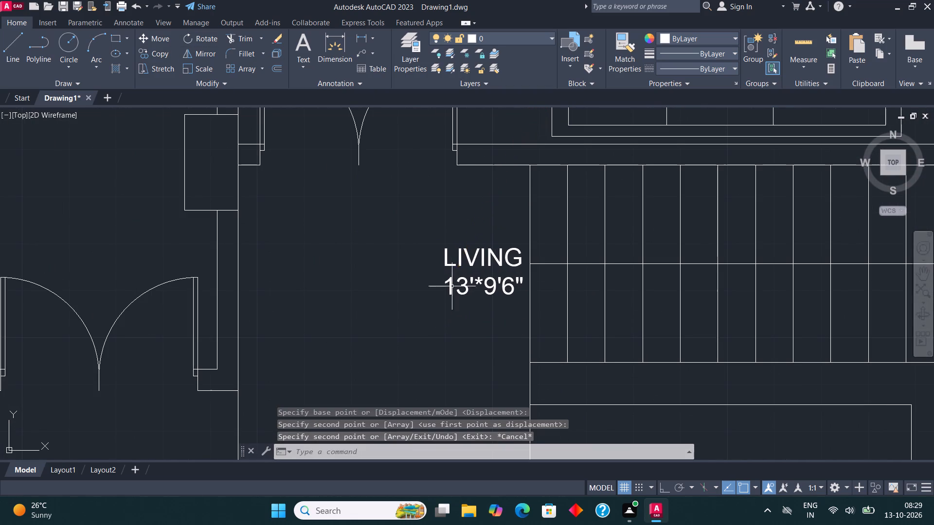
Replace the text of the copied LIVING label beside the upper stair flight with UP.
left_click(467, 269)
left_click(468, 256)
left_click(472, 257)
right_click(471, 257)
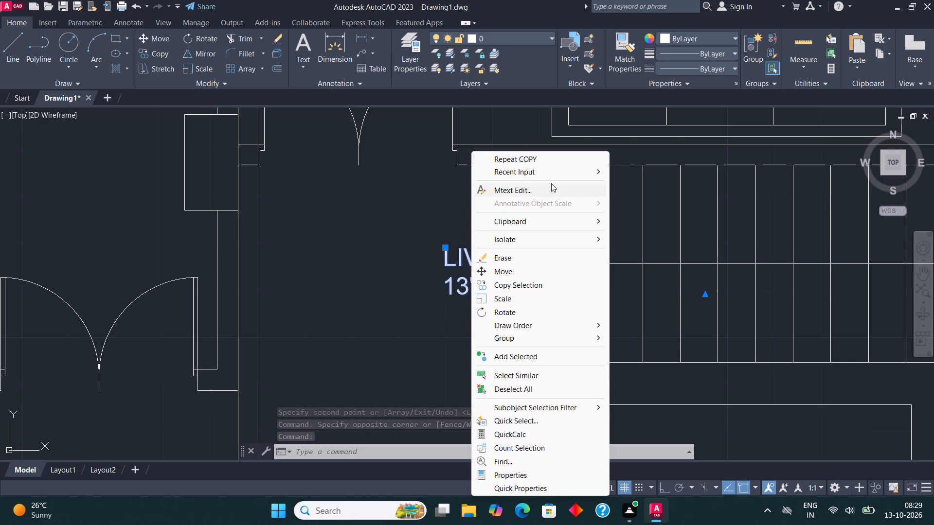
left_click(540, 184)
left_click(545, 284)
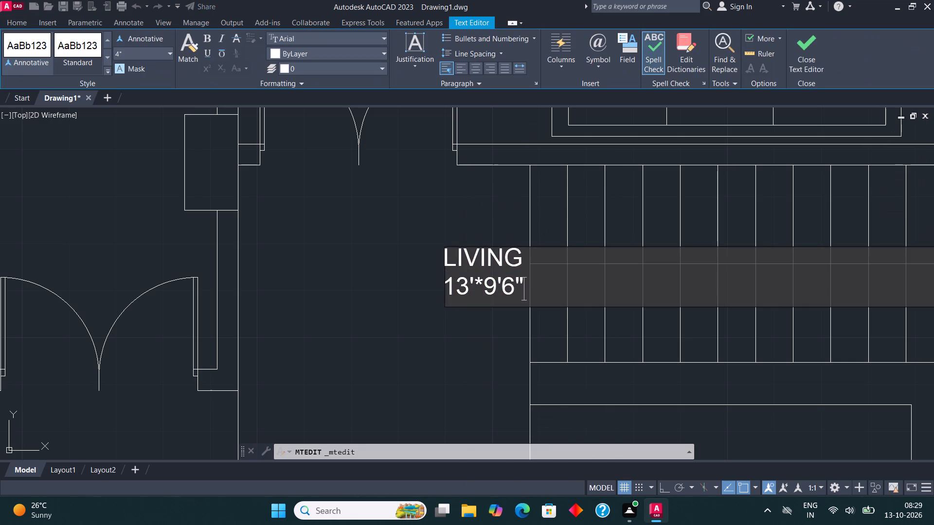
key("BackSpace")
key("BackSpace")
key("BackSpace")
key("BackSpace")
key("BackSpace")
key("BackSpace")
key("BackSpace")
key("BackSpace")
key("BackSpace")
key("BackSpace")
key("BackSpace")
key("BackSpace")
key("BackSpace")
key("BackSpace")
key("BackSpace")
key("BackSpace")
key("BackSpace")
key("BackSpace")
key("BackSpace")
key("BackSpace")
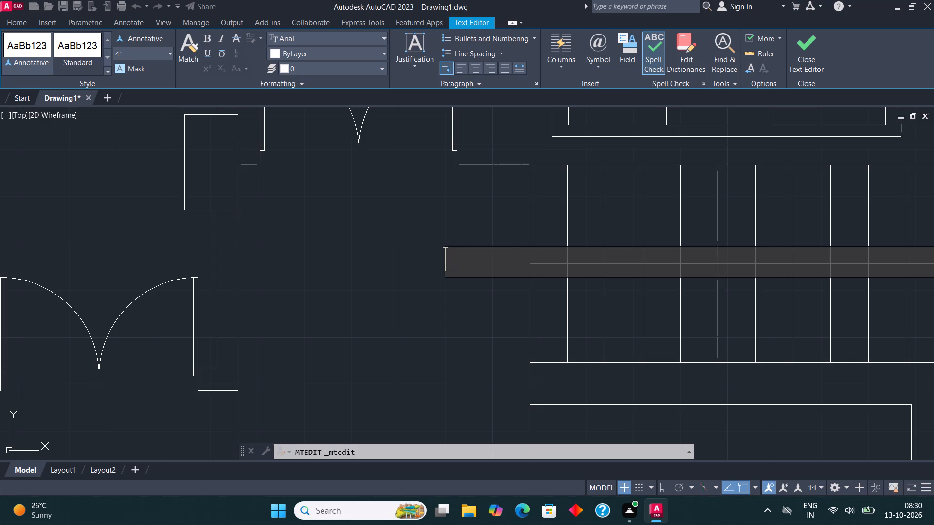
type("UP")
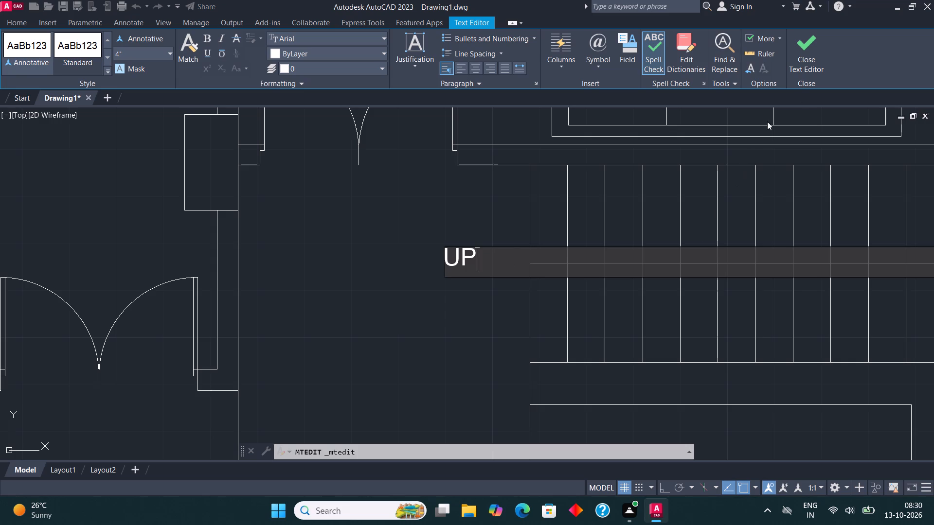
left_click(798, 48)
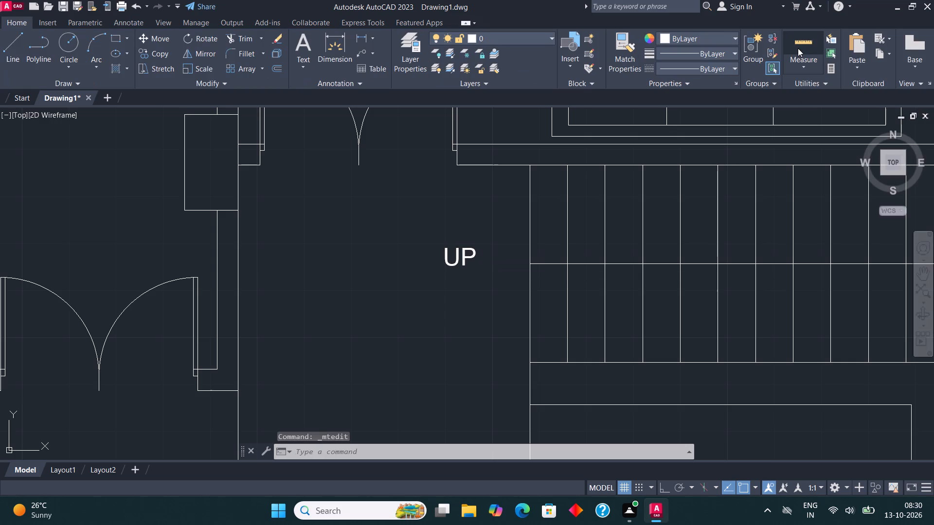
Move the UP label closer to the stairs, in line with the upper flight's direction arrow.
left_click(454, 250)
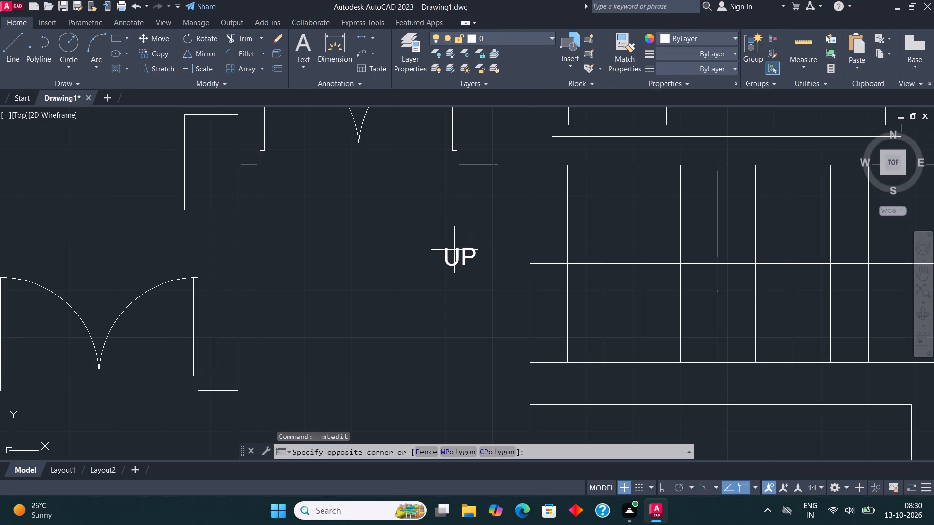
left_click(438, 238)
left_click(156, 36)
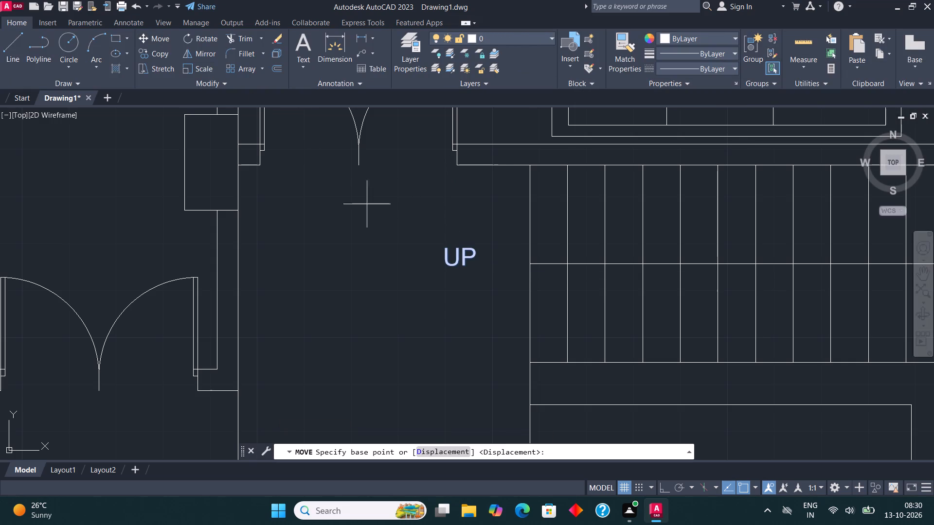
left_click(447, 255)
left_click(486, 255)
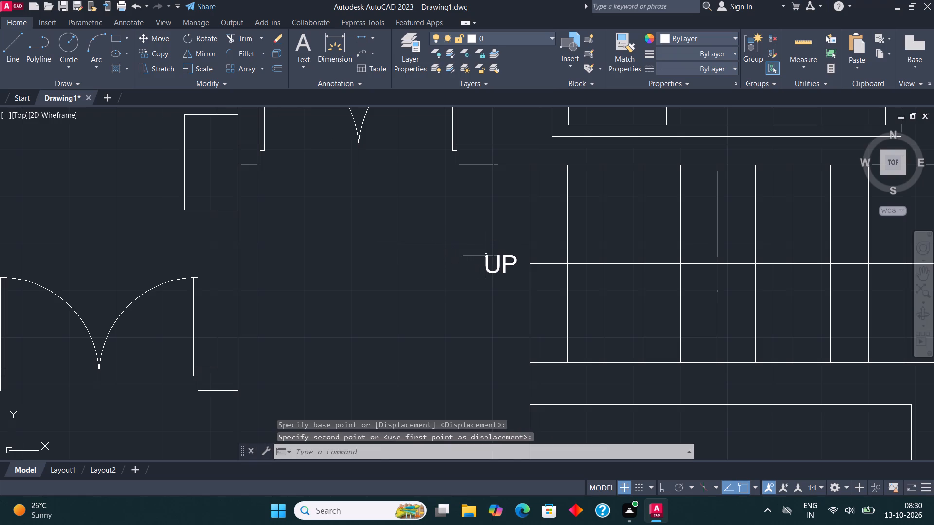
Rewrite the bedroom label in the rectangle between the stair flights as two lines, LIFT and 5'*5'.
scroll(486, 268, "down", 3)
middle_click_drag(469, 264, 516, 242)
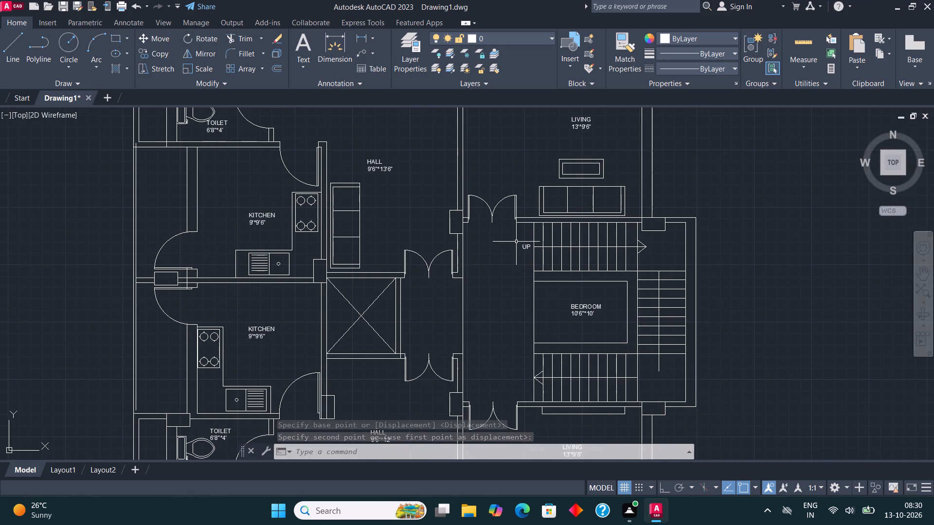
scroll(603, 302, "up", 3)
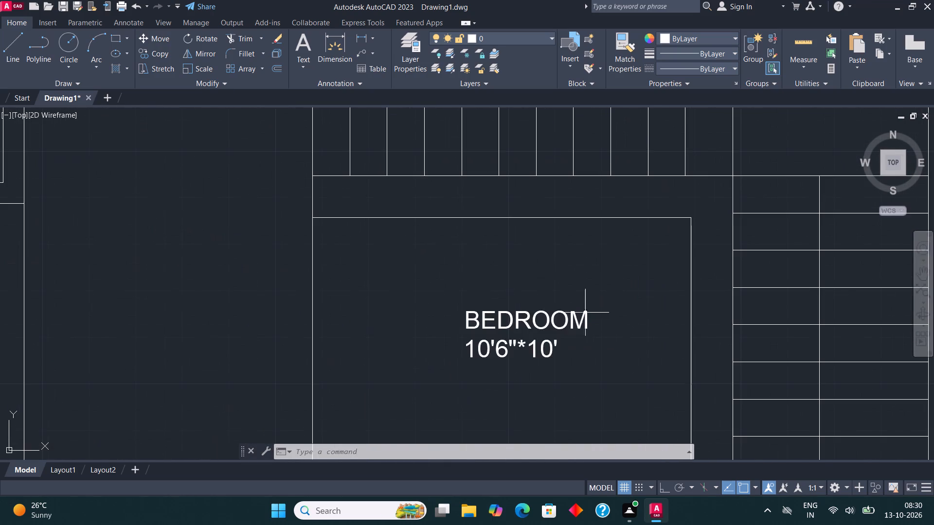
scroll(527, 335, "up", 1)
left_click(525, 314)
right_click(525, 314)
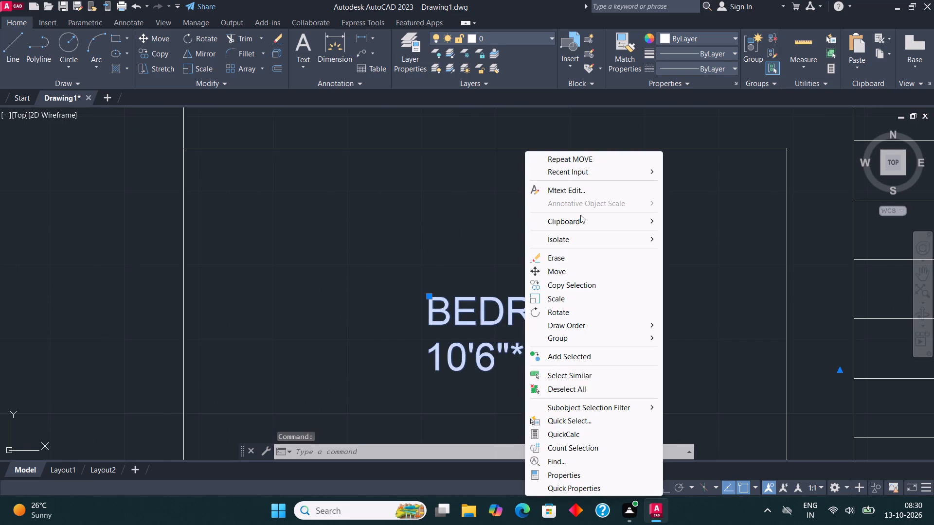
left_click(585, 186)
left_click(589, 360)
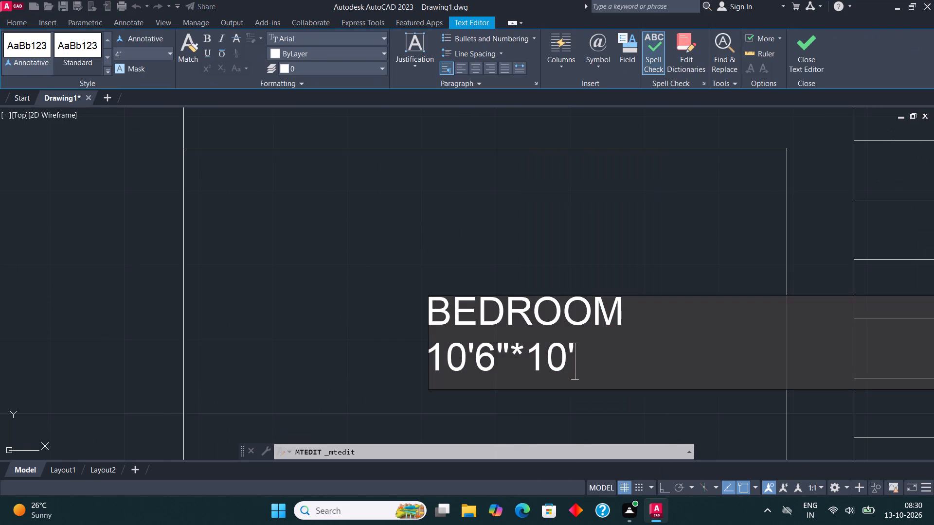
key("BackSpace")
key("BackSpace")
key("BackSpace")
key("BackSpace")
key("BackSpace")
key("BackSpace")
key("BackSpace")
key("BackSpace")
key("BackSpace")
key("BackSpace")
key("BackSpace")
key("BackSpace")
key("BackSpace")
key("BackSpace")
key("BackSpace")
key("BackSpace")
key("BackSpace")
key("BackSpace")
key("BackSpace")
key("BackSpace")
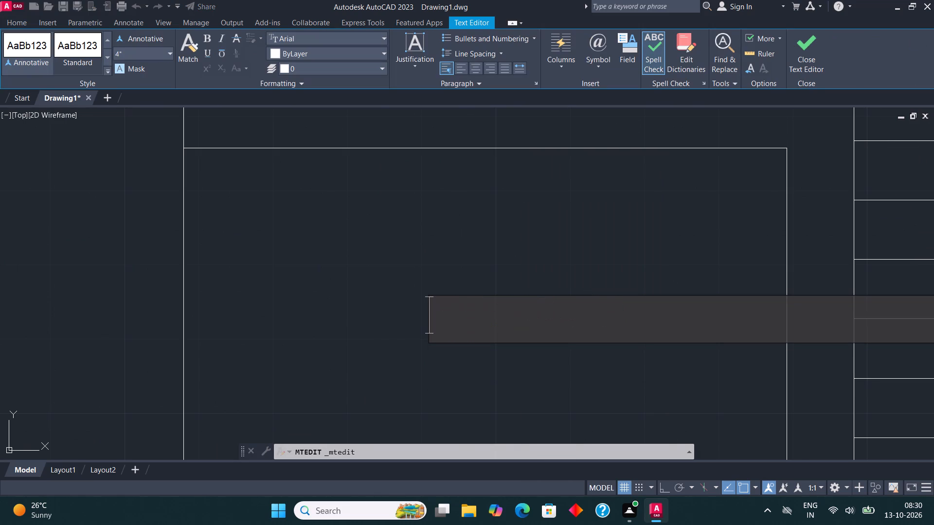
type("LI")
type("FT")
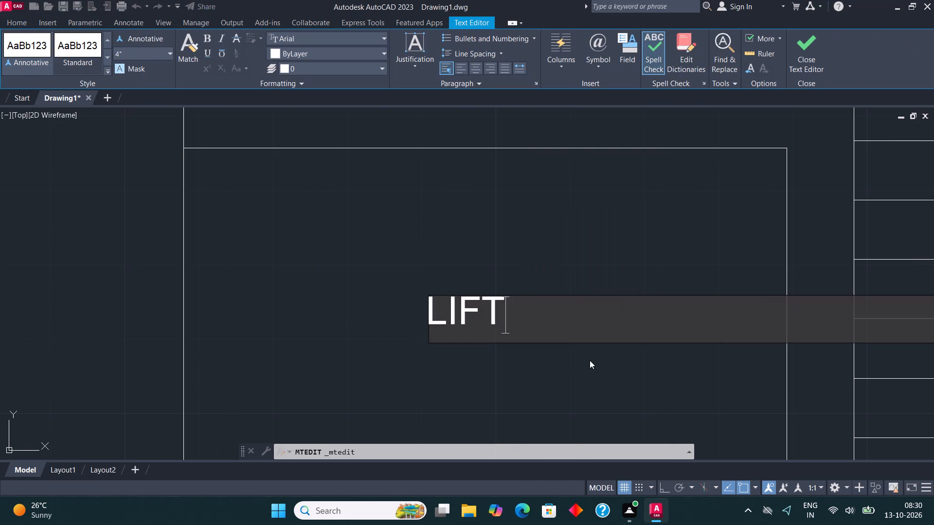
key("Return")
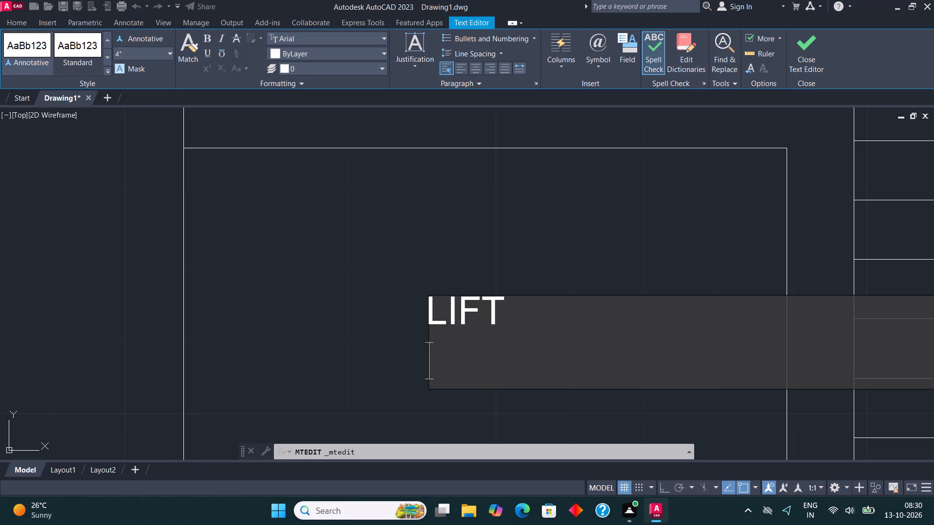
type("5'")
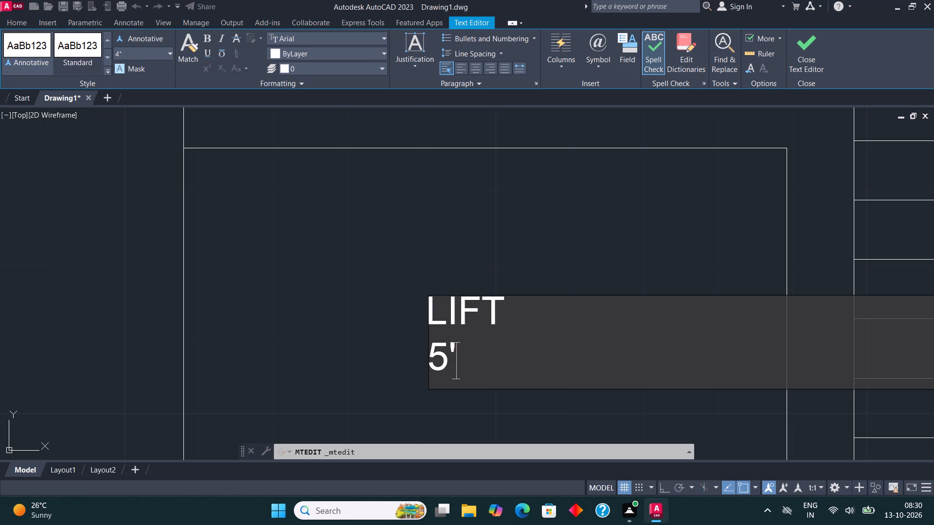
type("*5'")
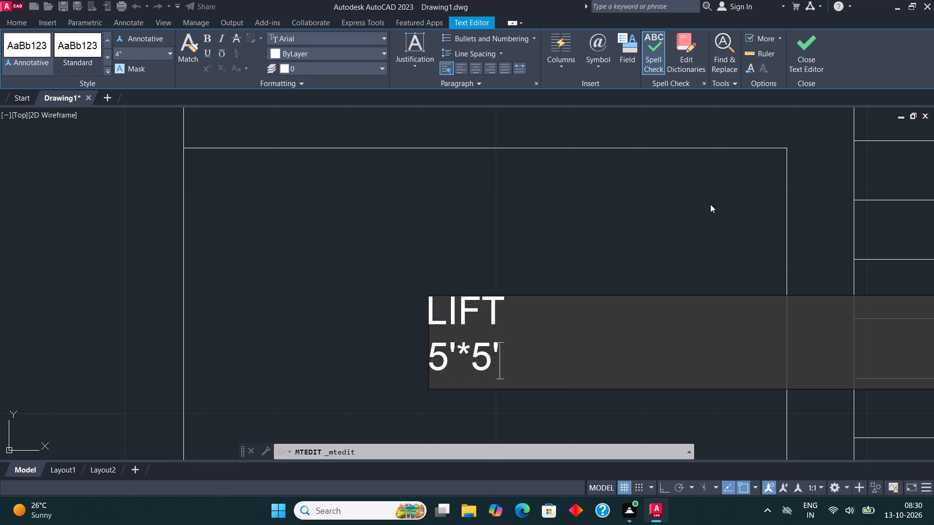
left_click(793, 63)
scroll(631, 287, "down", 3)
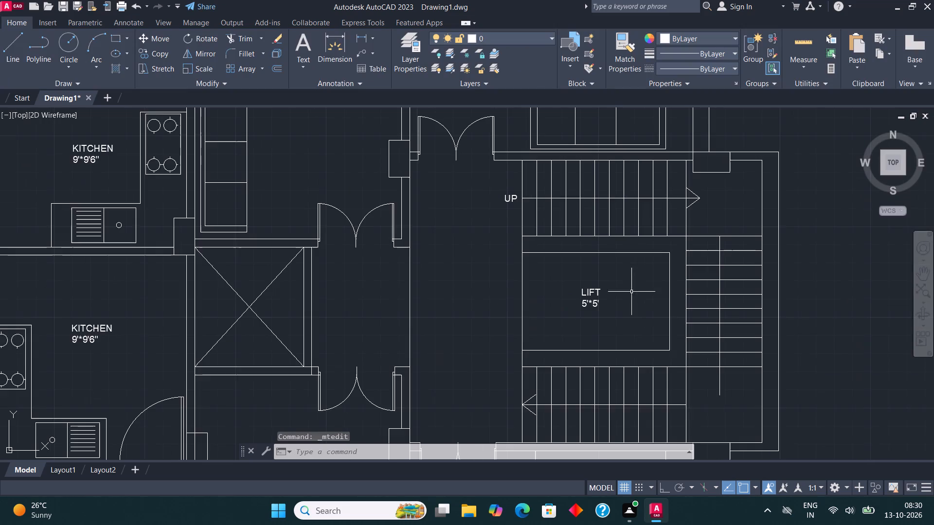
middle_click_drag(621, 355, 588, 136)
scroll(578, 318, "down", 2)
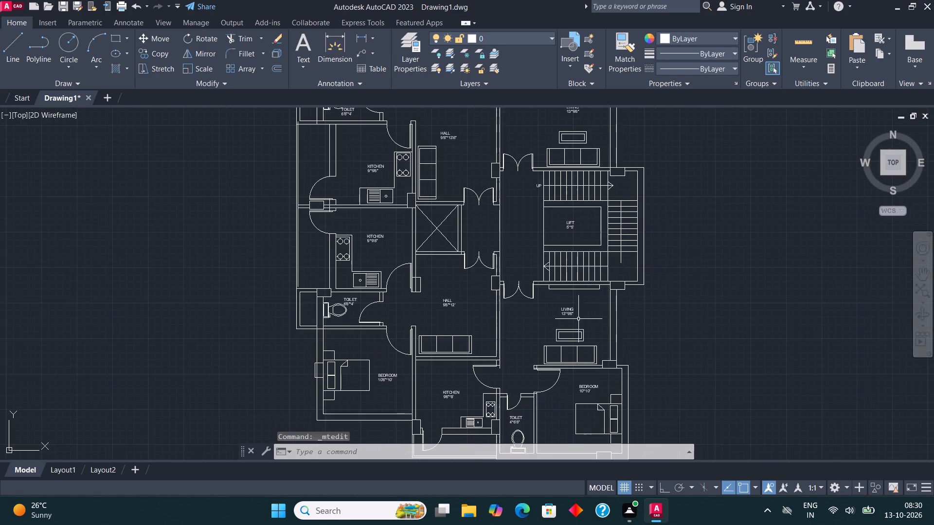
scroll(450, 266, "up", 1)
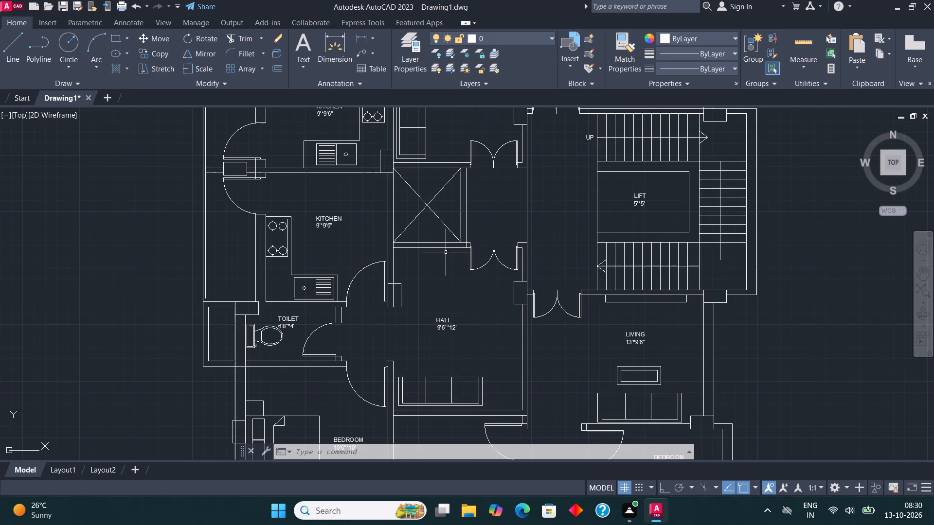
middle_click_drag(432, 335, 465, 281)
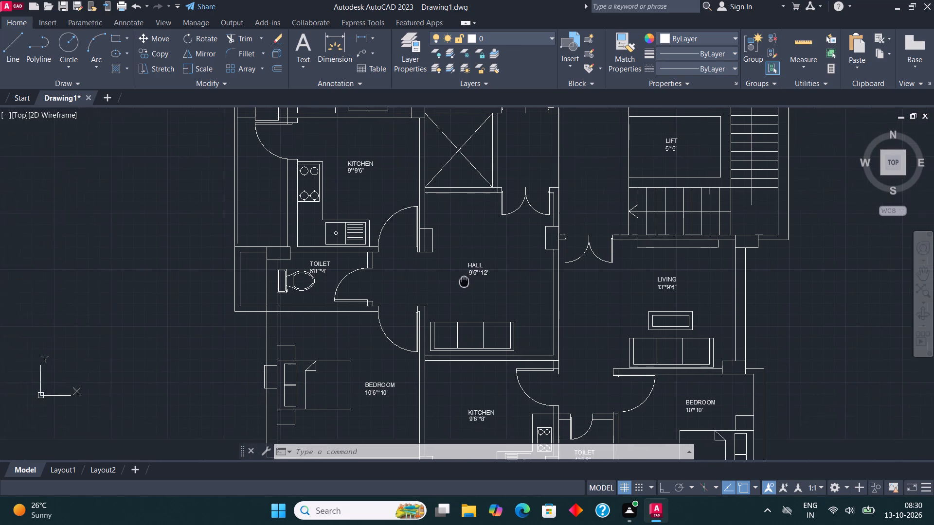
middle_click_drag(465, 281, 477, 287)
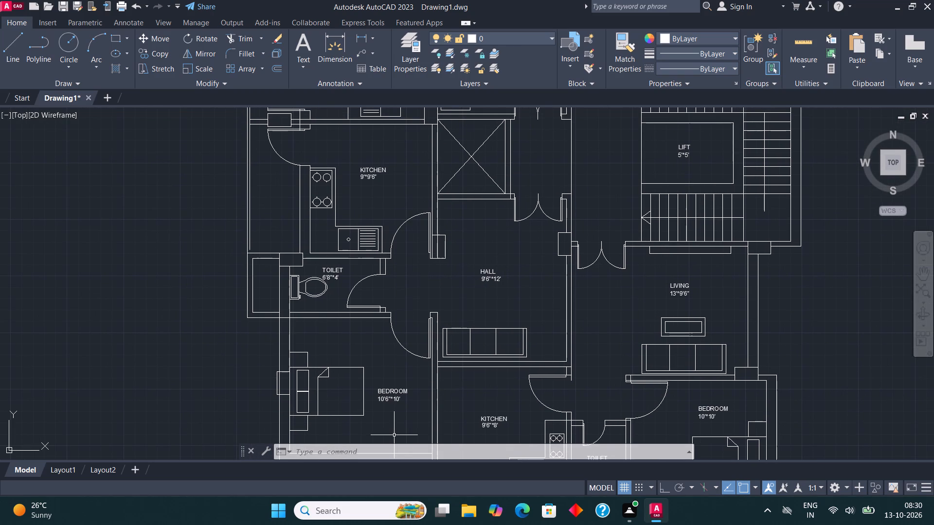
Look over the labelled plan from the top rooms down to the halls and stairs, checking labels and leftover lines.
middle_click_drag(396, 351, 394, 510)
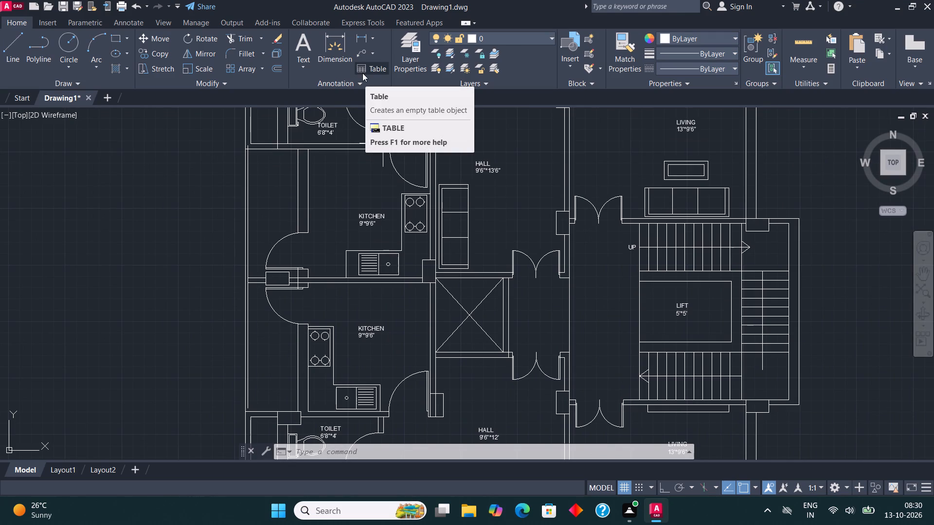
scroll(333, 345, "down", 2)
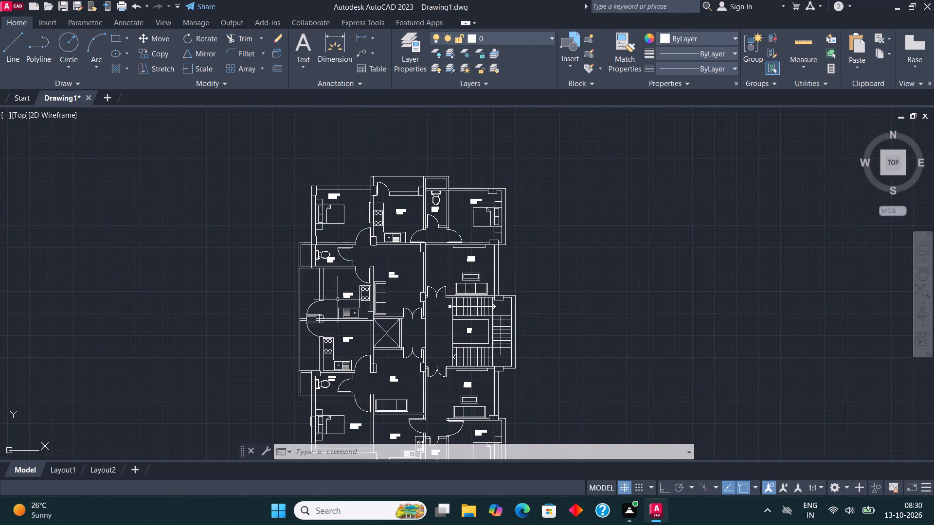
scroll(419, 341, "down", 1)
scroll(371, 252, "up", 4)
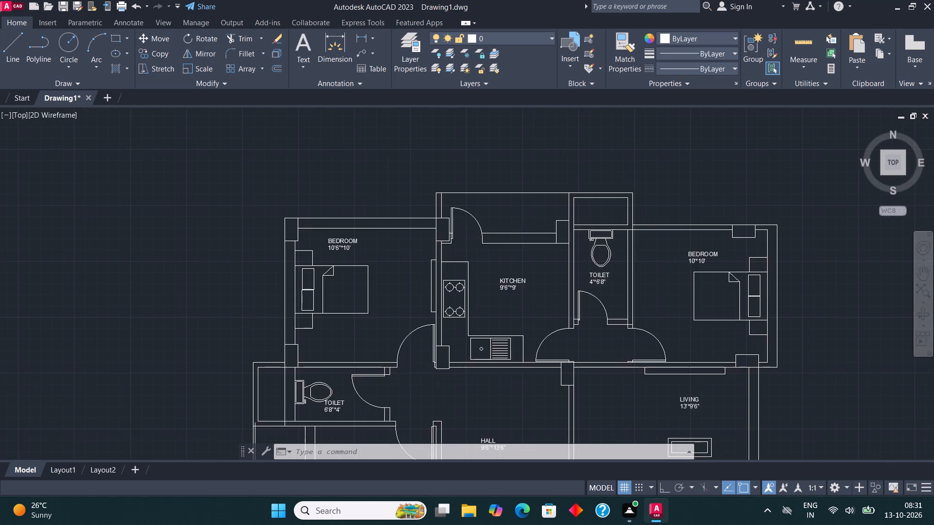
middle_click_drag(519, 357, 458, 243)
scroll(519, 357, "down", 1)
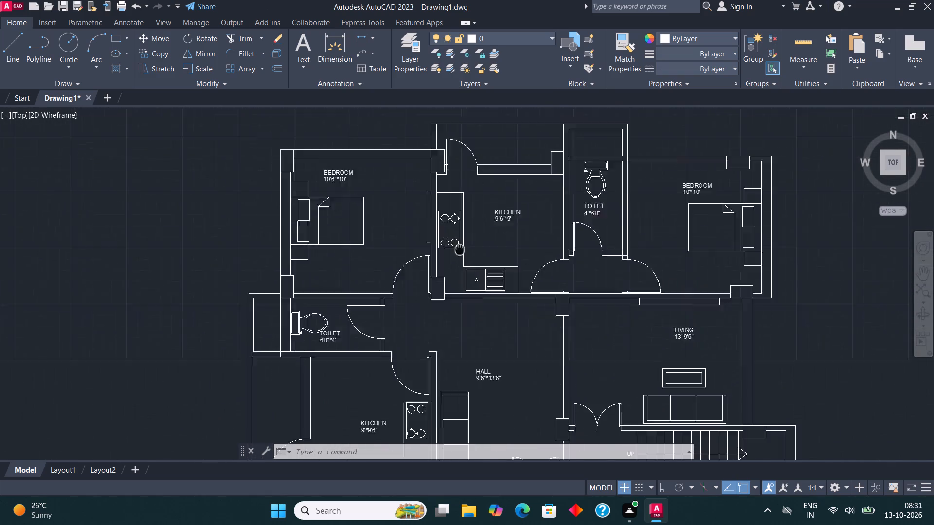
middle_click_drag(458, 243, 440, 121)
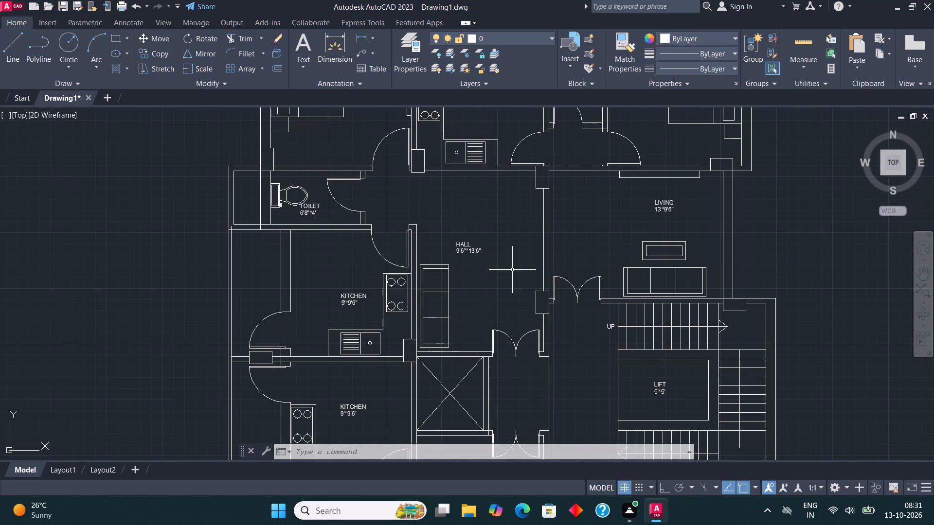
middle_click_drag(642, 299, 628, 190)
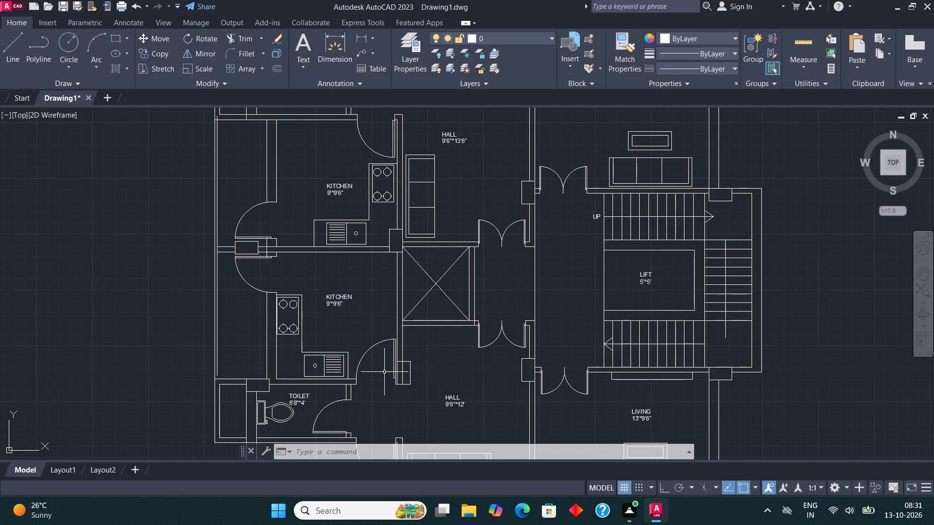
Trim away the wall line crossing the opening between the double-door entrance lobby and the passage facing the lift.
scroll(436, 292, "up", 1)
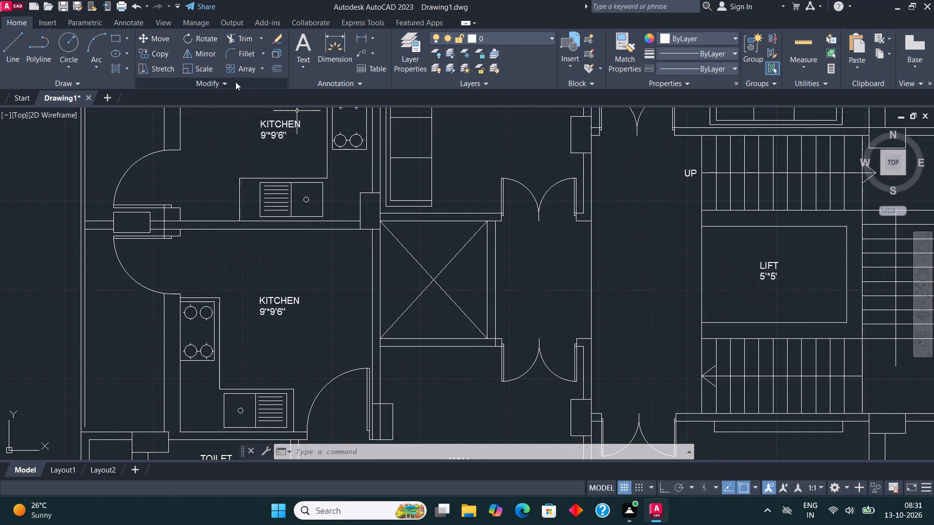
left_click(237, 39)
left_click(583, 294)
left_click(612, 292)
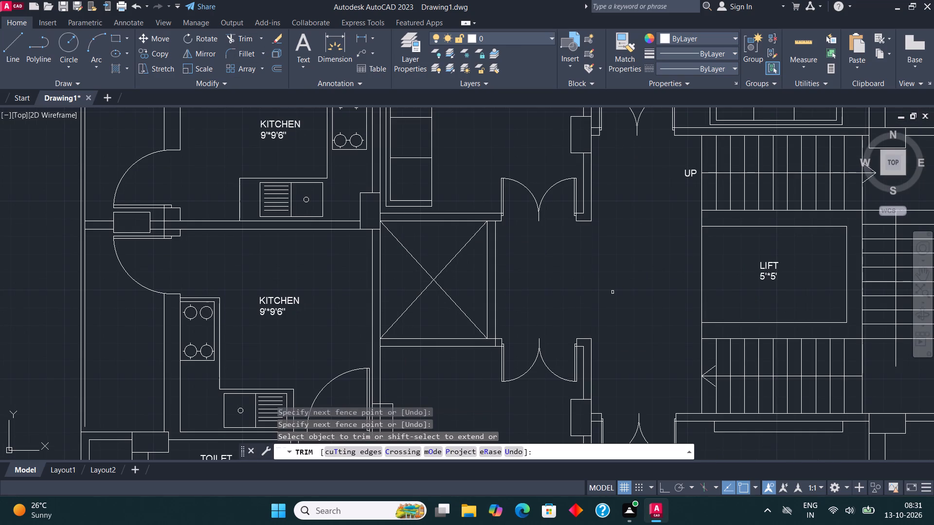
scroll(532, 287, "down", 1)
key("Escape")
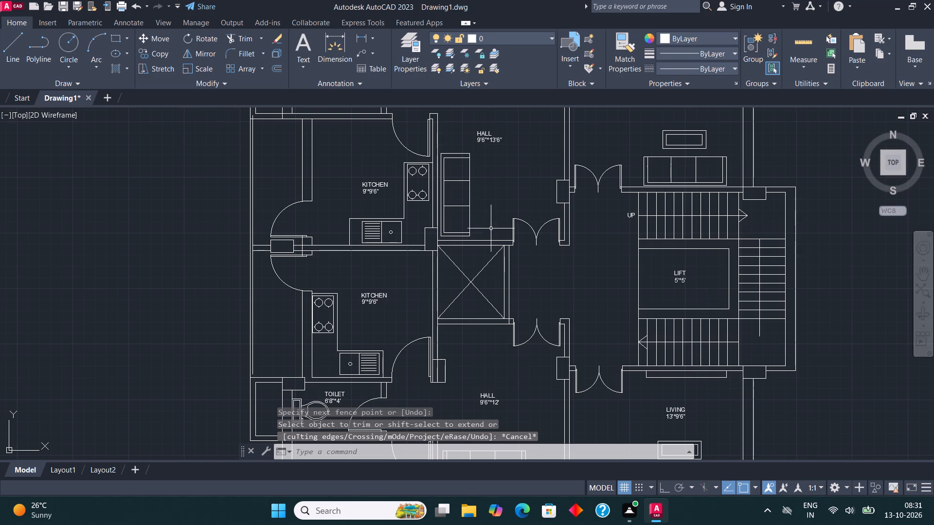
Examine the rest of the floor plan, from the lower bedrooms, kitchen and toilets back up to the top rooms.
scroll(491, 230, "down", 1)
middle_click_drag(564, 381, 570, 308)
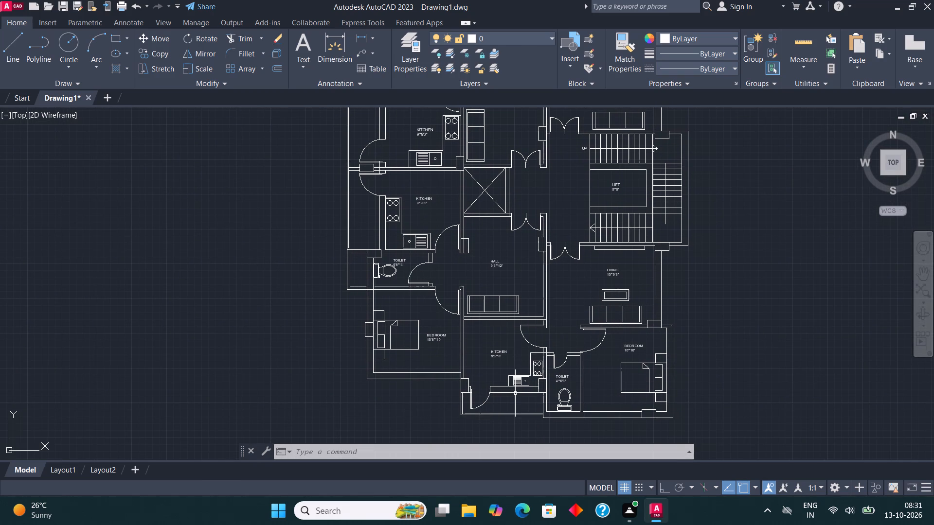
middle_click_drag(523, 308, 530, 343)
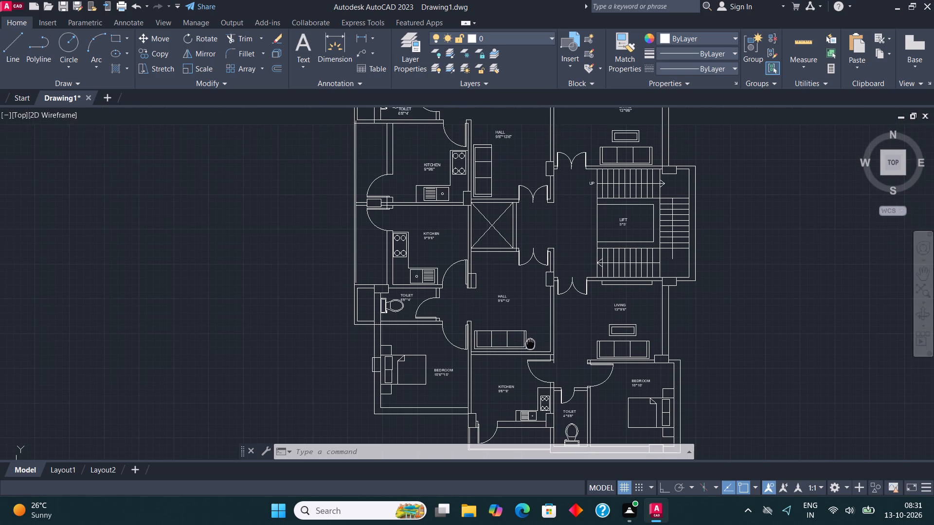
middle_click_drag(530, 343, 515, 320)
scroll(533, 377, "up", 2)
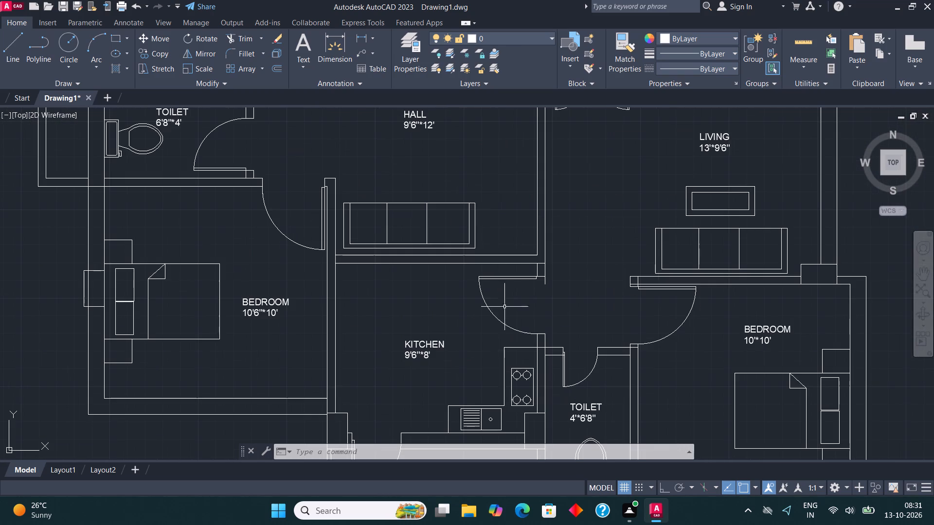
middle_click_drag(496, 246, 507, 395)
scroll(507, 382, "down", 3)
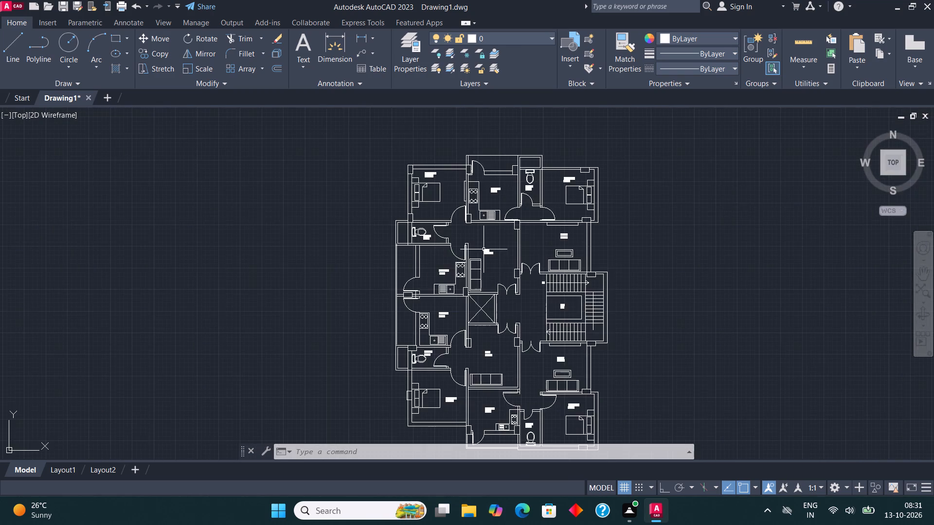
middle_click_drag(493, 182, 488, 284)
scroll(487, 285, "up", 2)
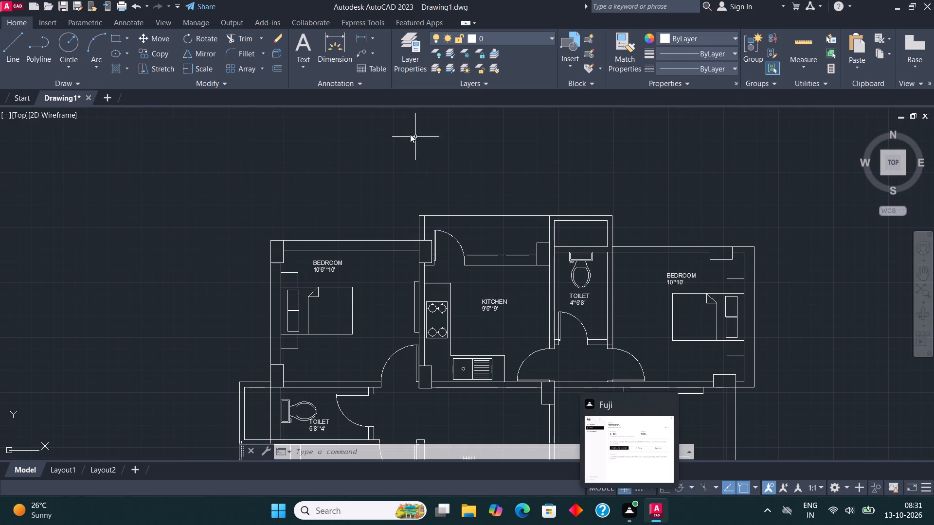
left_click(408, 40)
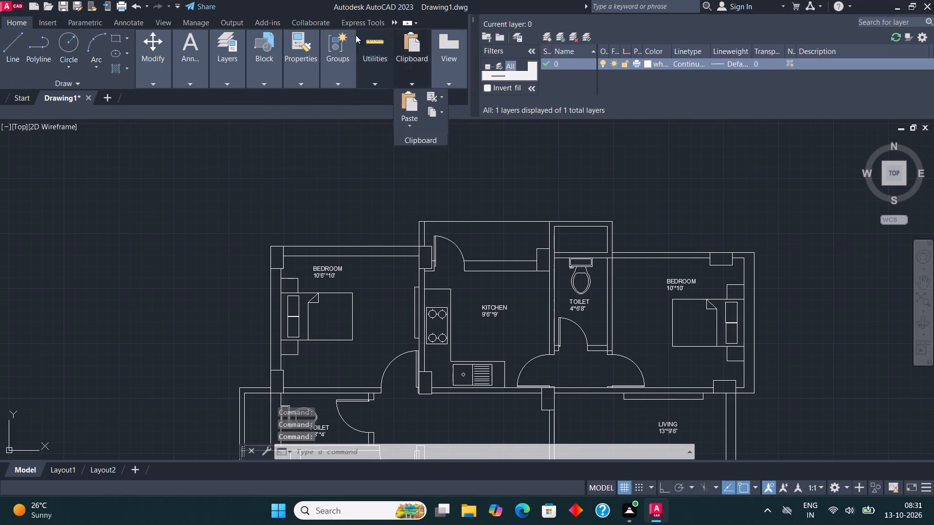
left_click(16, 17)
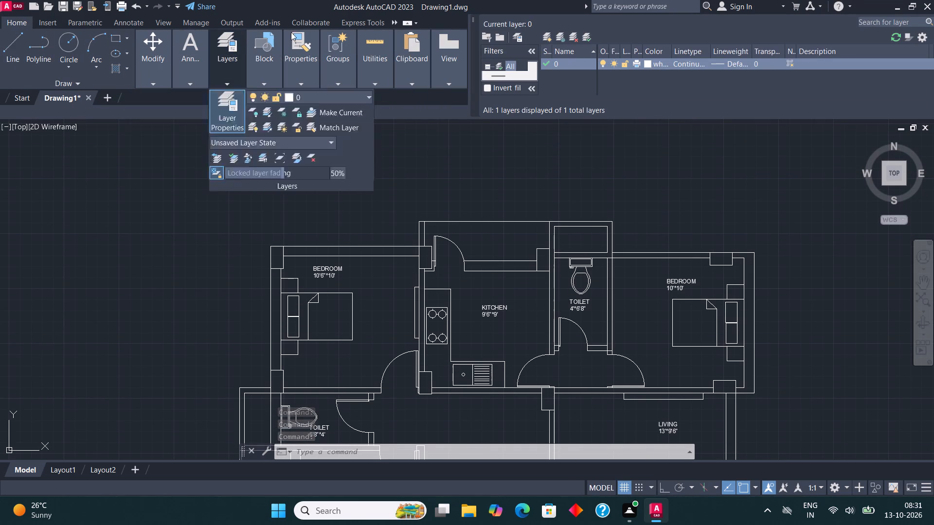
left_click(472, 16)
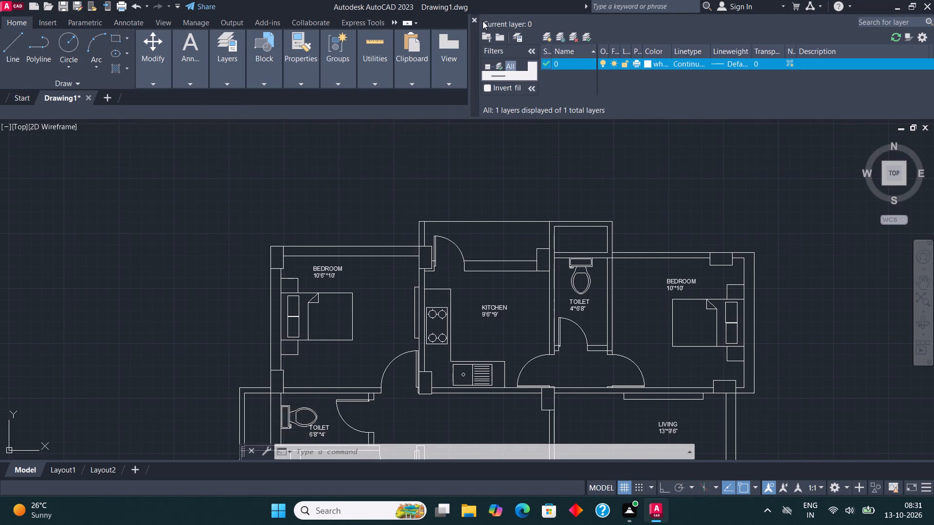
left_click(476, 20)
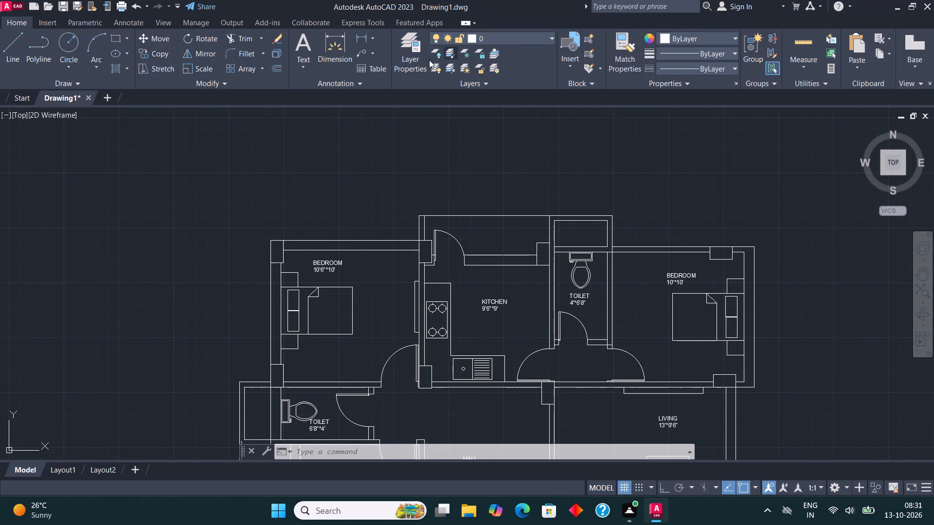
Create a new layer named WALL and set its colour to index 200 (purple).
left_click(399, 49)
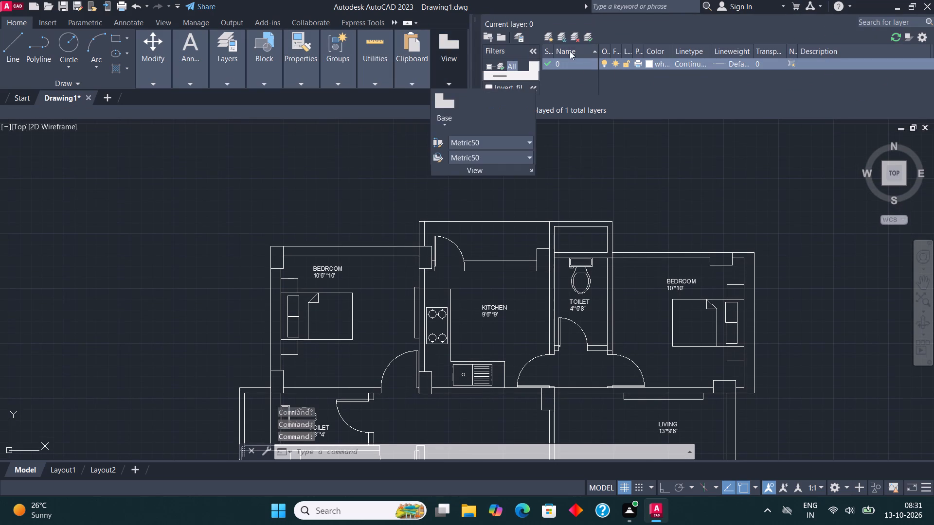
left_click(549, 35)
type("WALL")
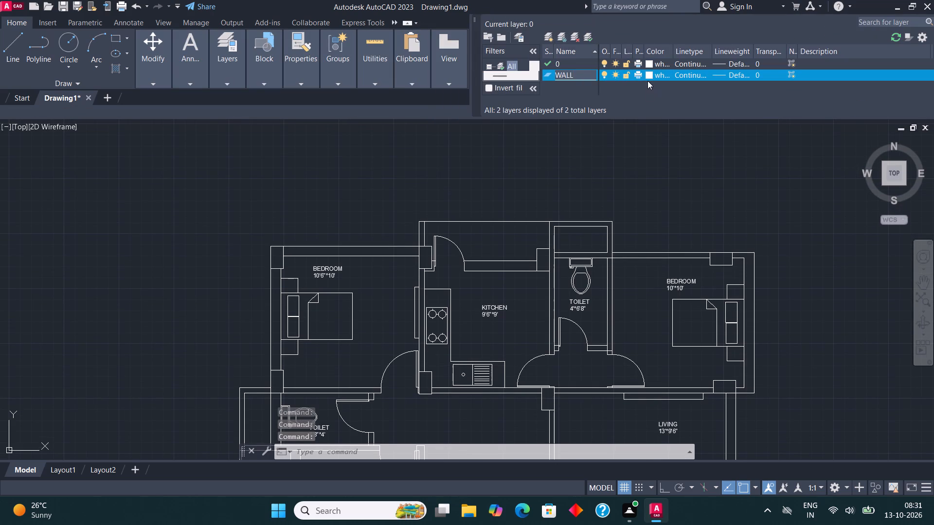
left_click(647, 74)
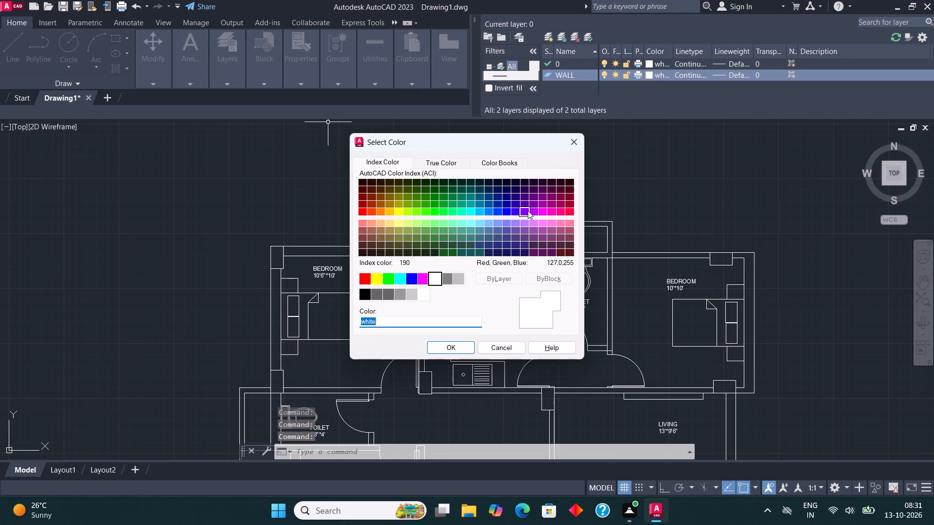
left_click(533, 214)
left_click(454, 345)
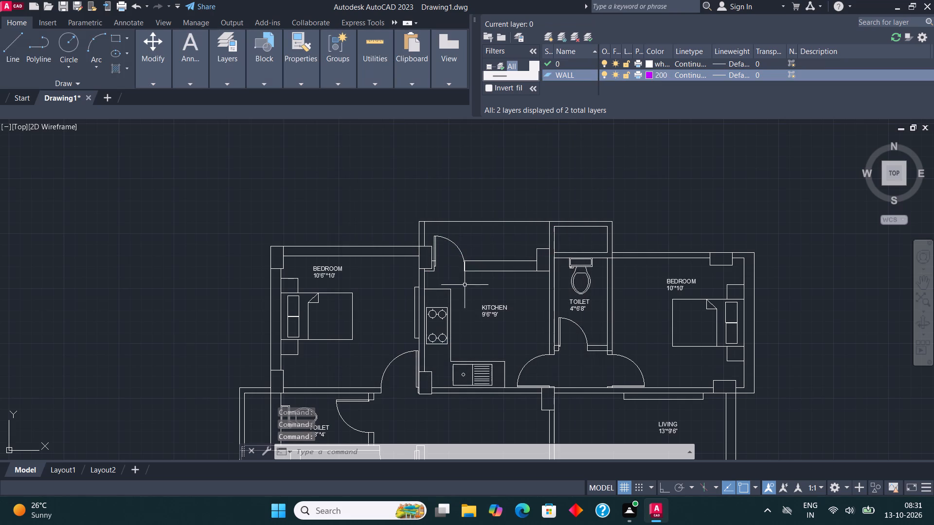
Create a new layer named WIND and set its colour to index 130 (cyan).
left_click(545, 31)
type("WIND")
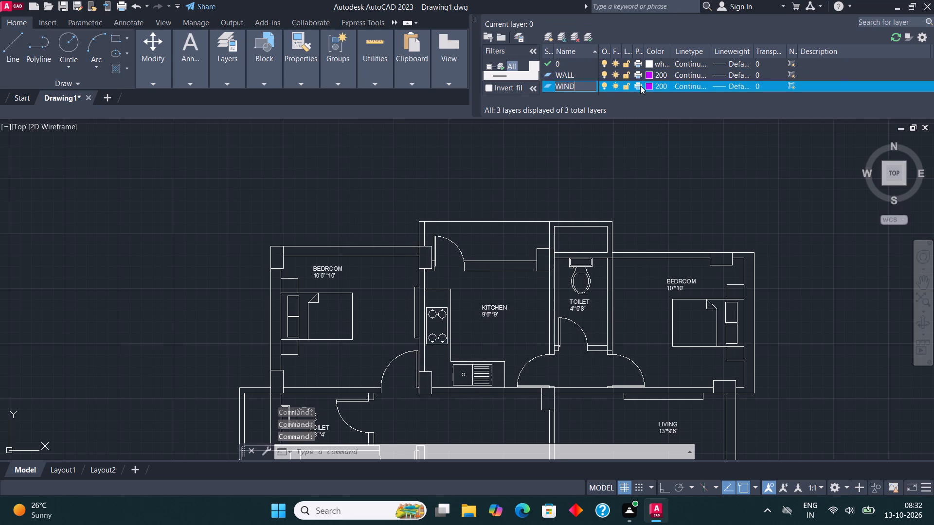
left_click(651, 87)
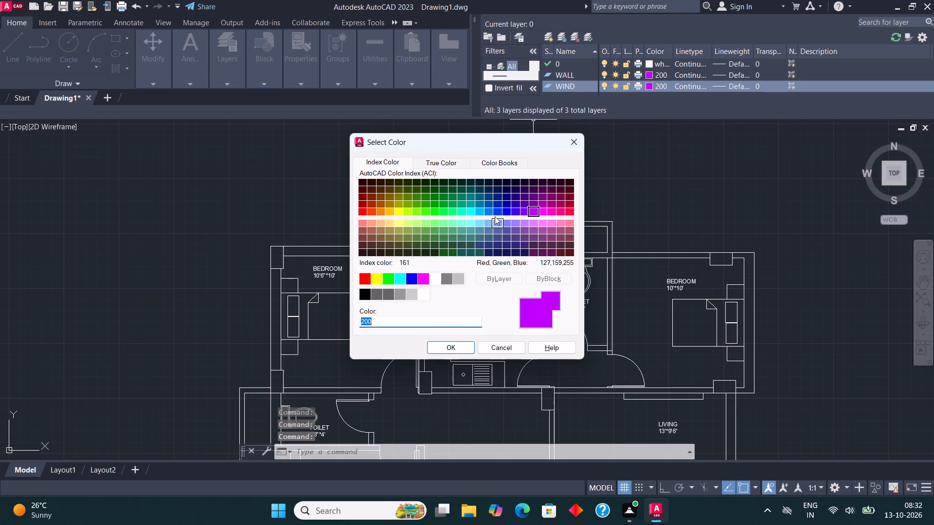
left_click(473, 211)
left_click(455, 355)
left_click(461, 346)
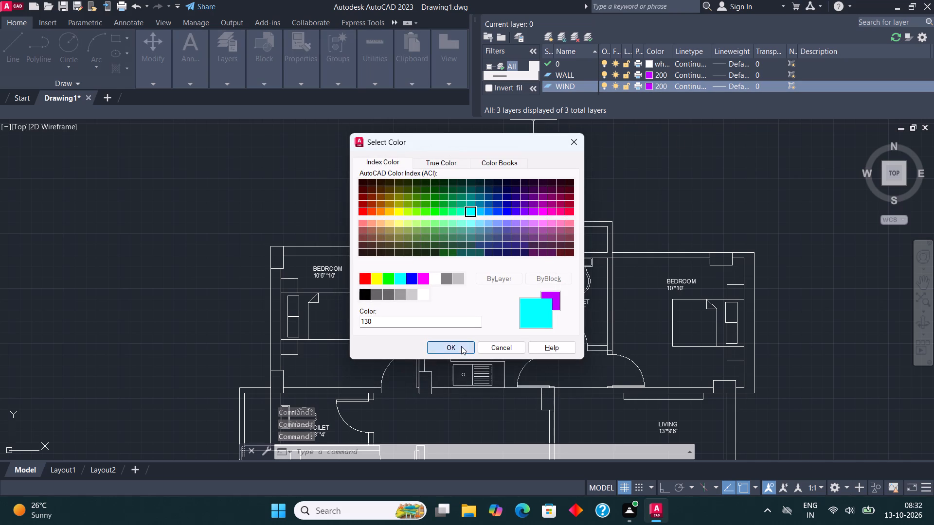
Create a new layer named DOOR and set its colour to index 52 (olive).
left_click(548, 34)
type("DOOR")
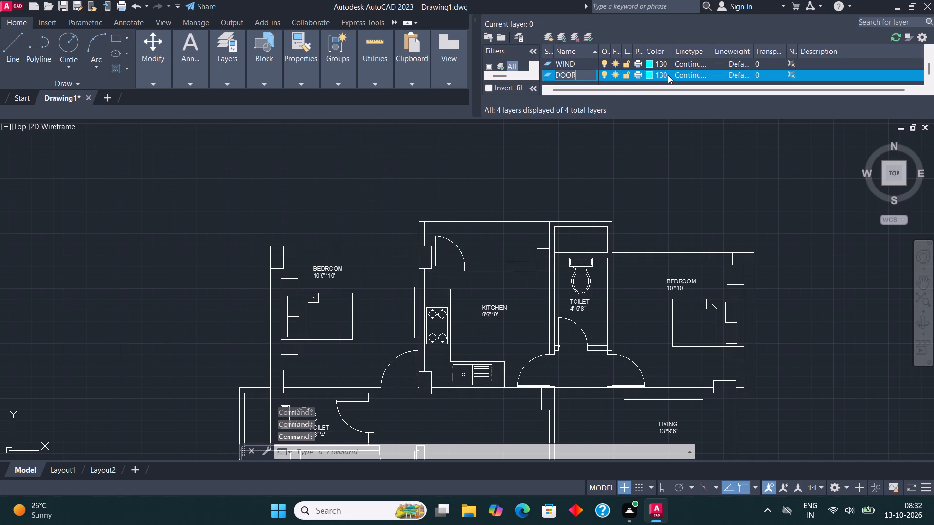
left_click(648, 73)
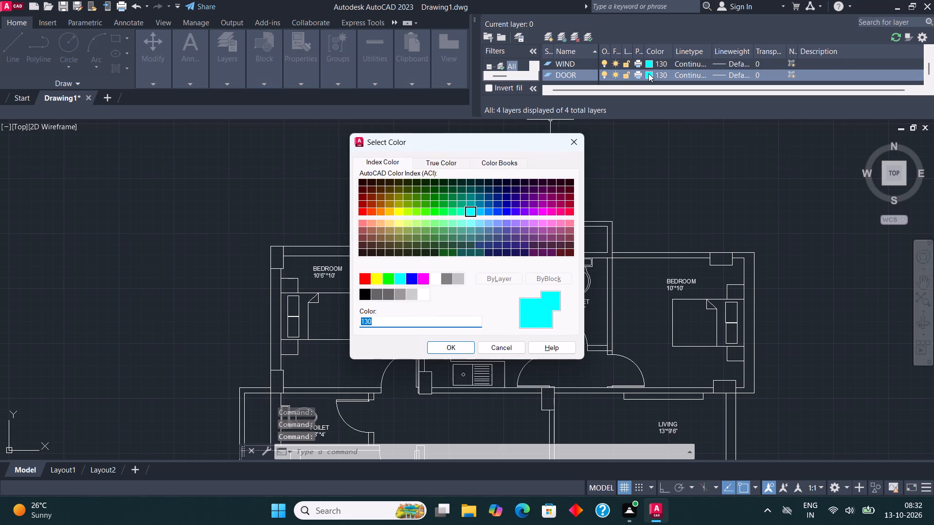
left_click(400, 208)
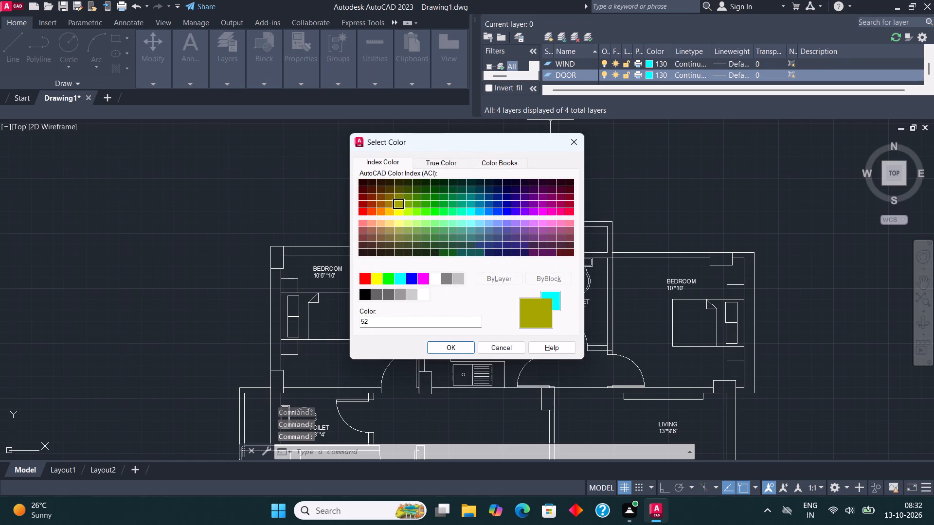
left_click(448, 350)
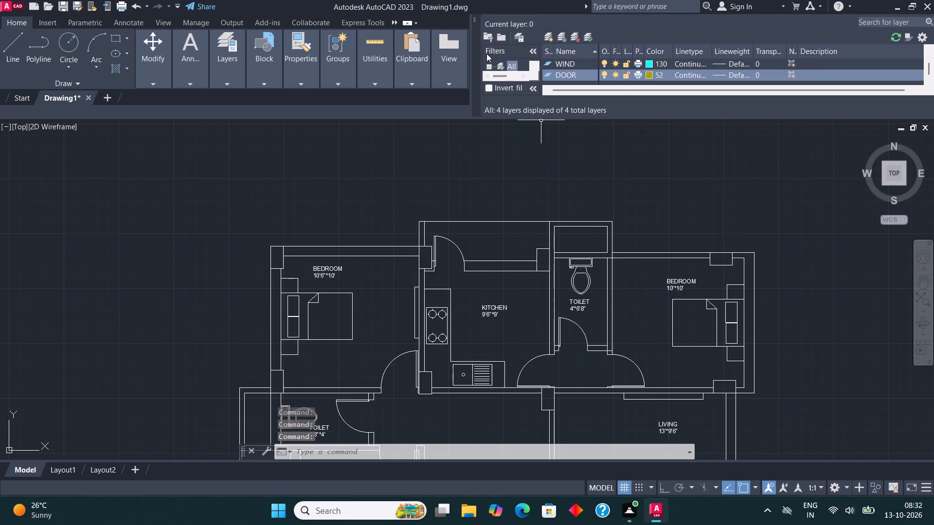
Create a new layer named FUR and set its colour to index 21 (salmon).
left_click(551, 37)
type("FUR")
left_click(648, 71)
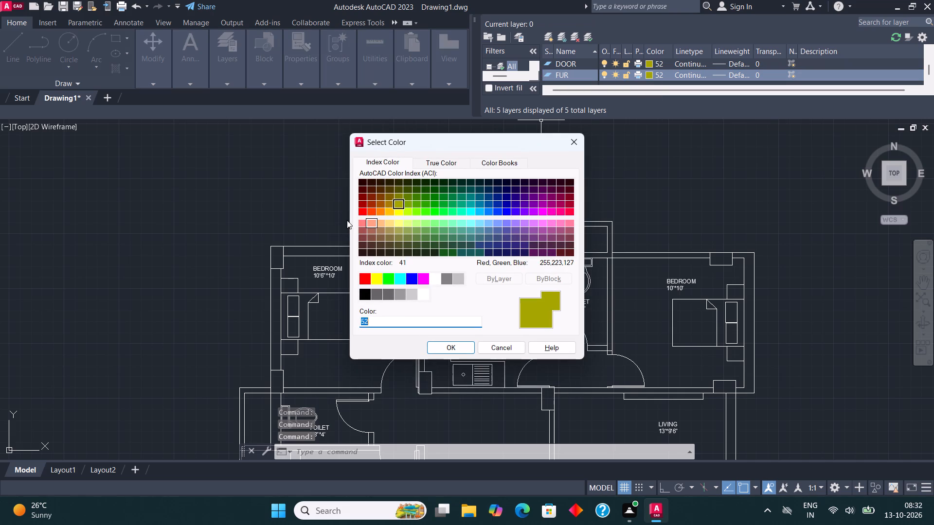
left_click(374, 222)
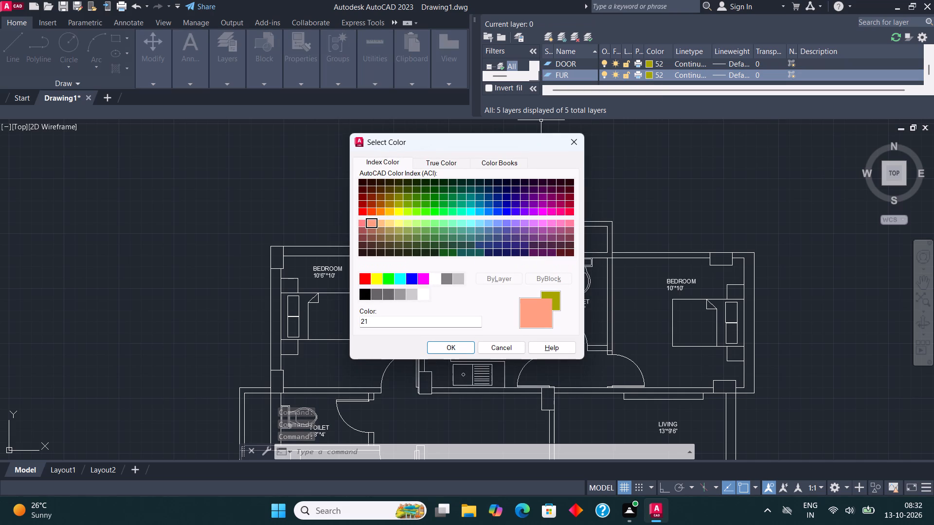
left_click(448, 346)
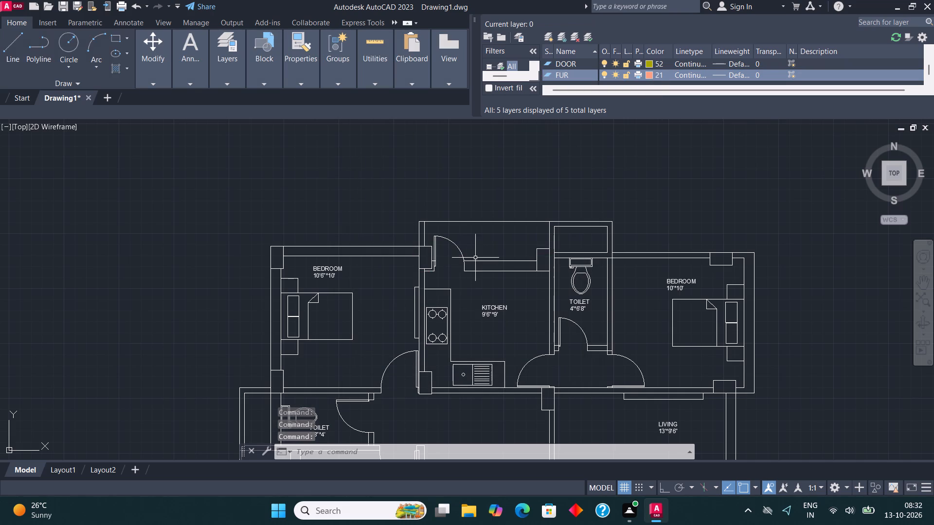
Create a new layer named COLUMN and set its colour to index 10 (red).
left_click(550, 39)
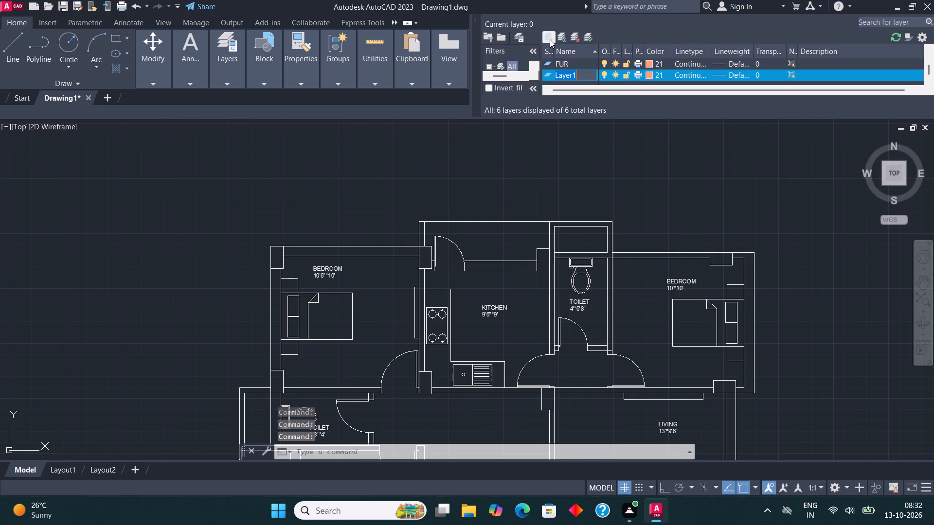
type("COLUMN")
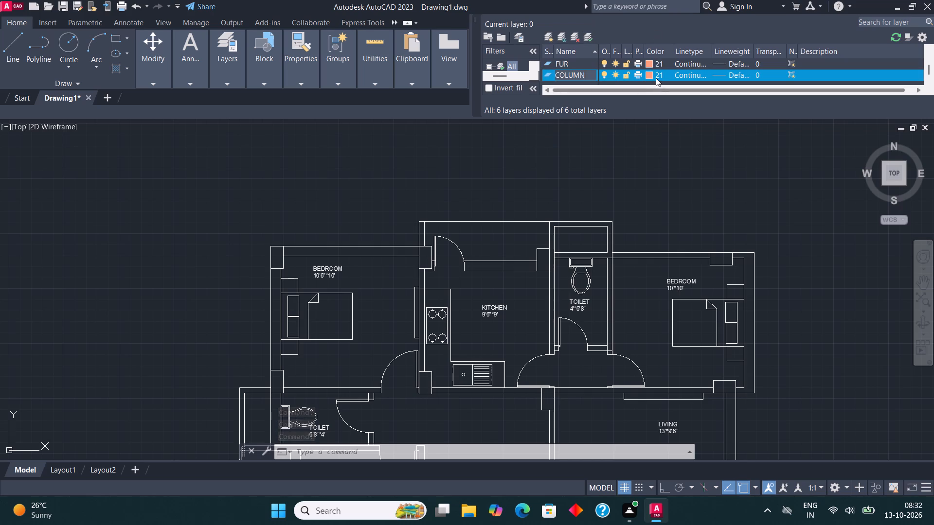
left_click(651, 74)
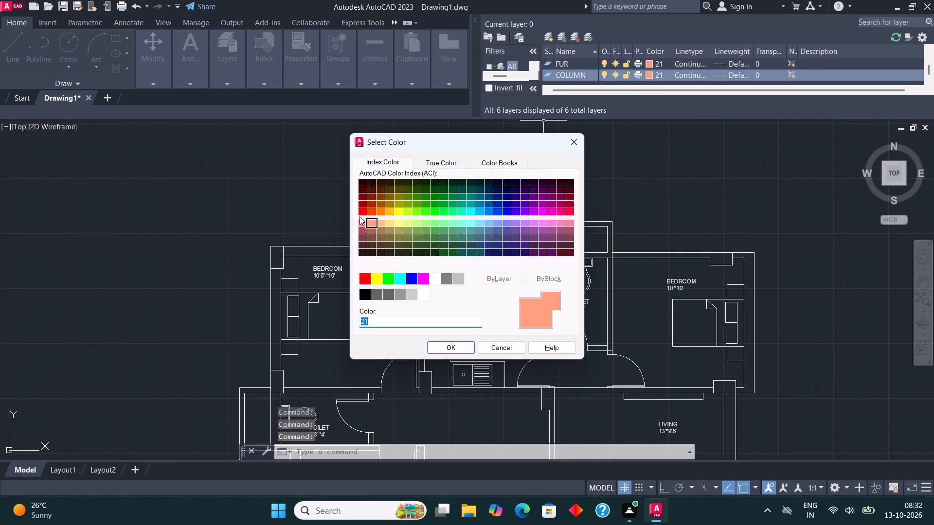
left_click(362, 211)
left_click(456, 348)
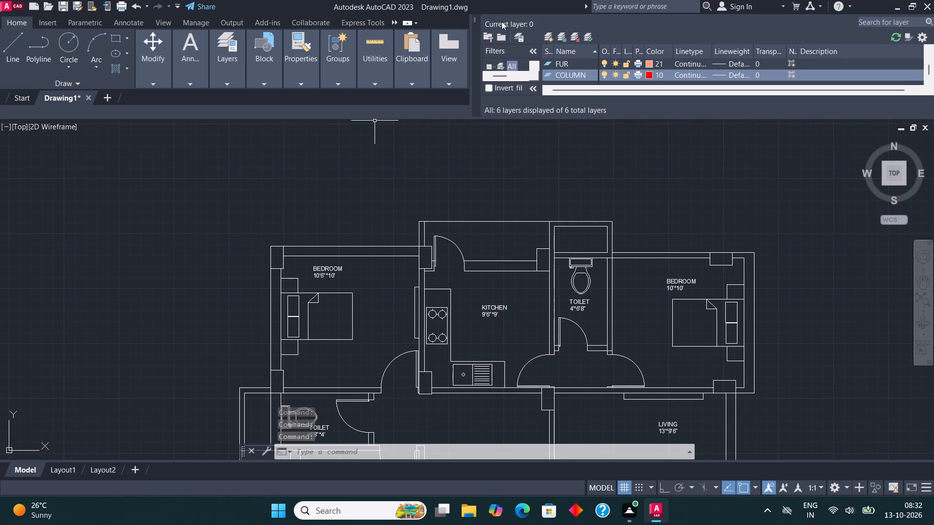
left_click(476, 20)
With COLUMN as the current layer, fill the eight columns around the upper bedrooms, kitchen and toilet with a SOLID hatch.
scroll(448, 188, "down", 1)
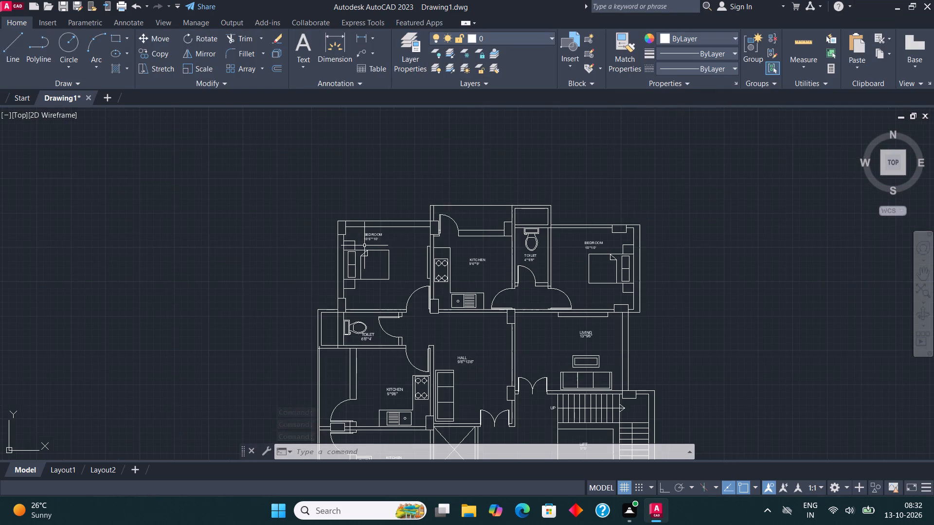
scroll(348, 236, "up", 2)
left_click(510, 34)
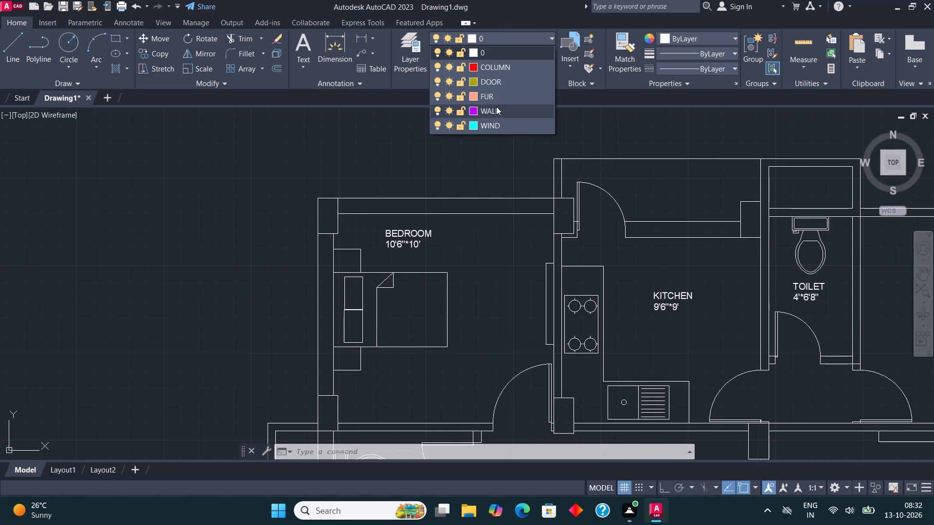
left_click(516, 68)
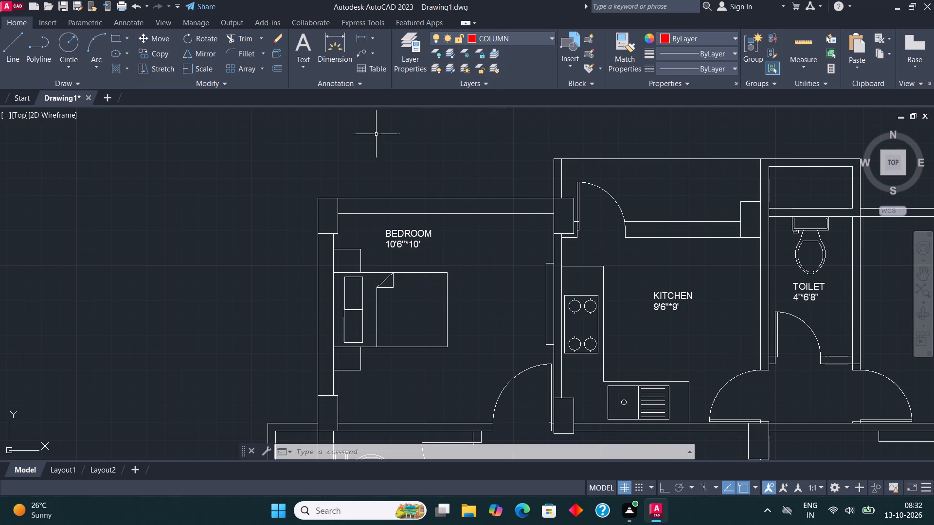
key("h")
key("Return")
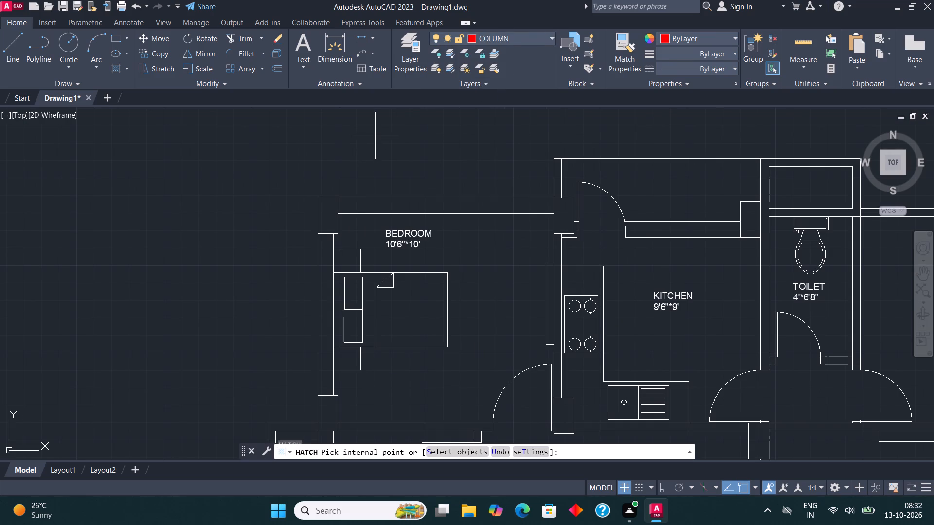
left_click(326, 219)
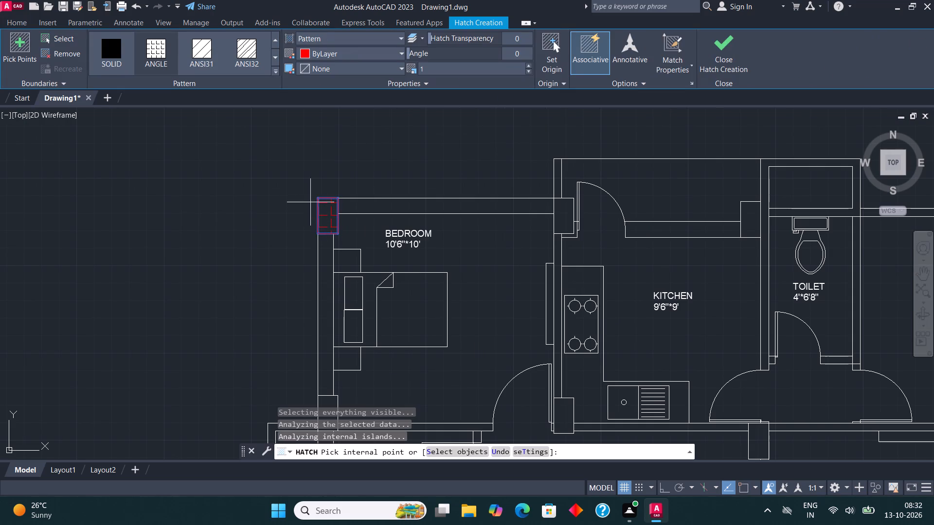
left_click(110, 46)
left_click(569, 213)
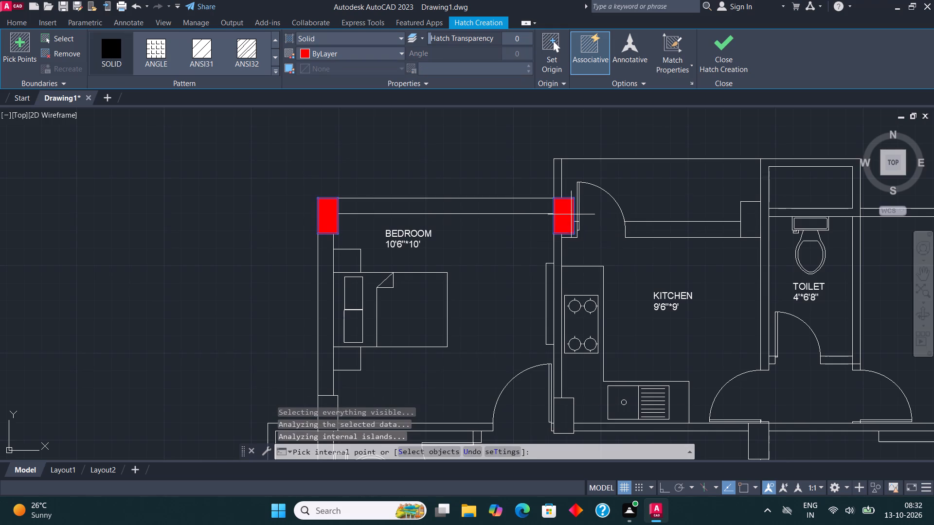
left_click(755, 221)
scroll(485, 240, "down", 1)
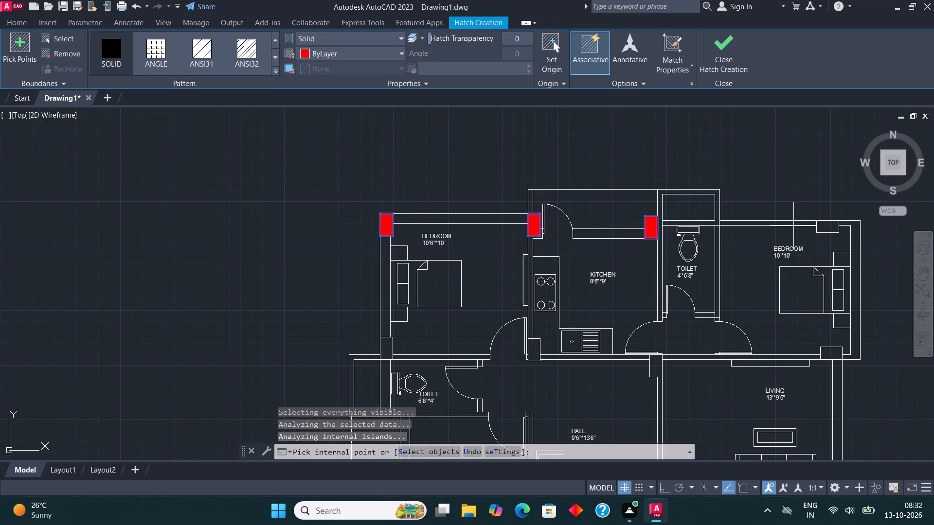
left_click(828, 227)
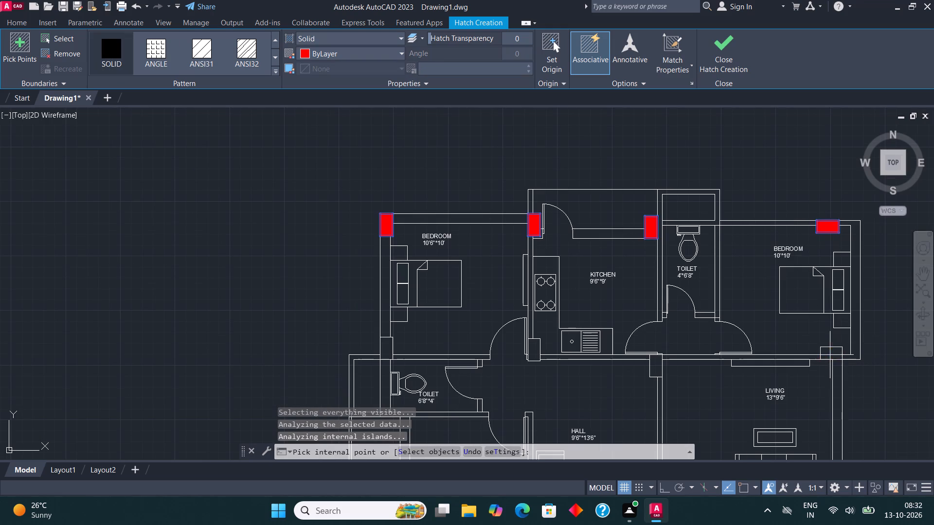
left_click(828, 355)
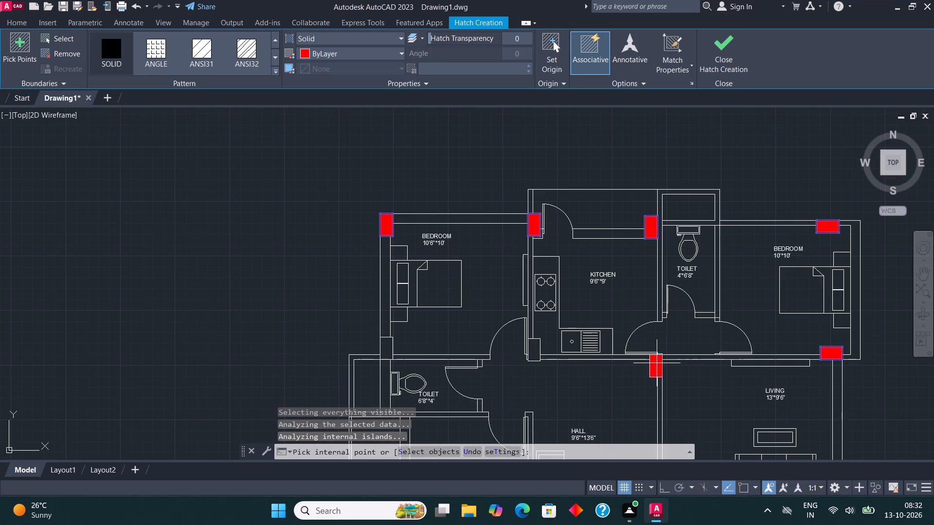
left_click(657, 363)
left_click(534, 349)
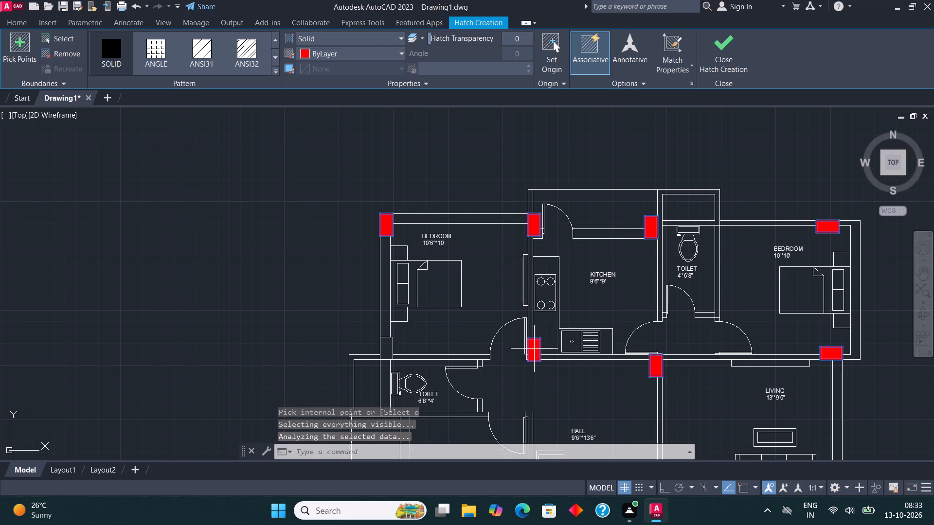
left_click(389, 347)
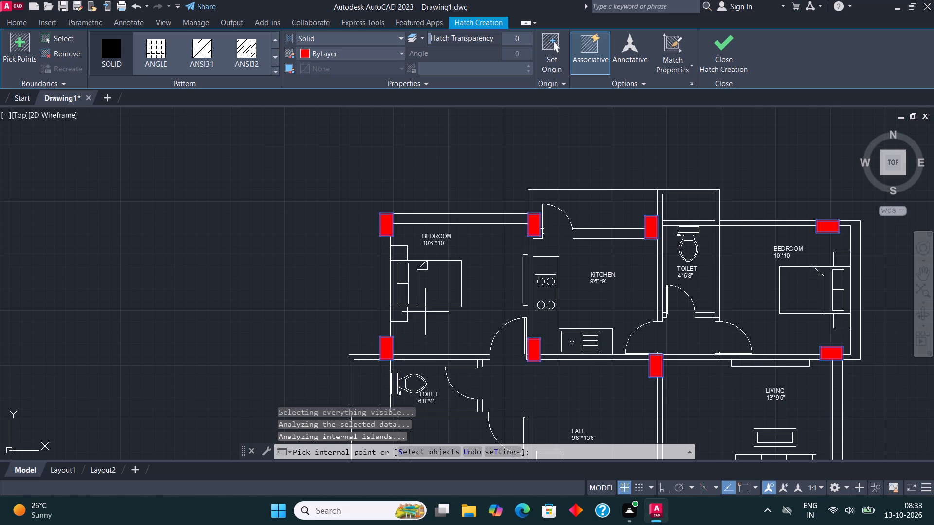
Add solid fill to the two columns on the wall between the kitchens, the upper hall–living column and the upper staircase column.
scroll(533, 204, "down", 2)
scroll(487, 341, "up", 2)
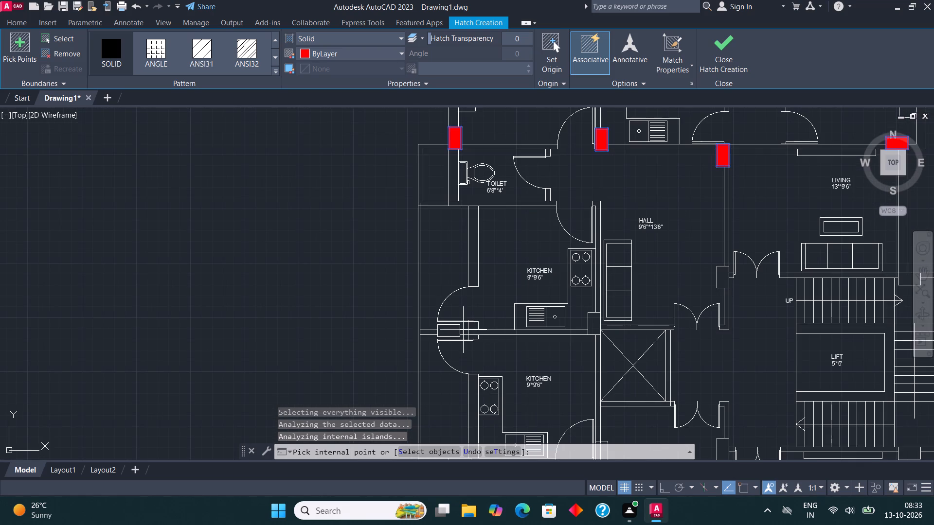
scroll(462, 329, "up", 1)
left_click(446, 329)
left_click(679, 324)
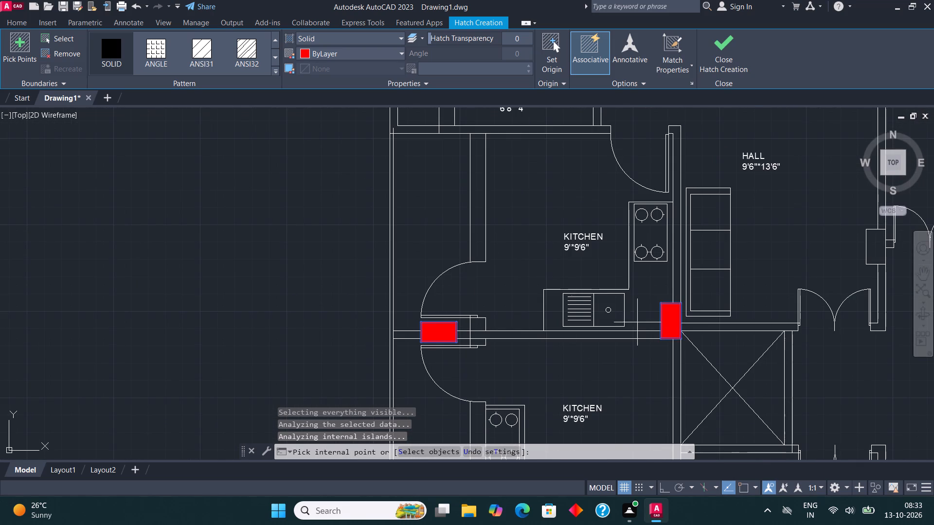
scroll(569, 318, "down", 1)
scroll(766, 316, "up", 1)
left_click(756, 248)
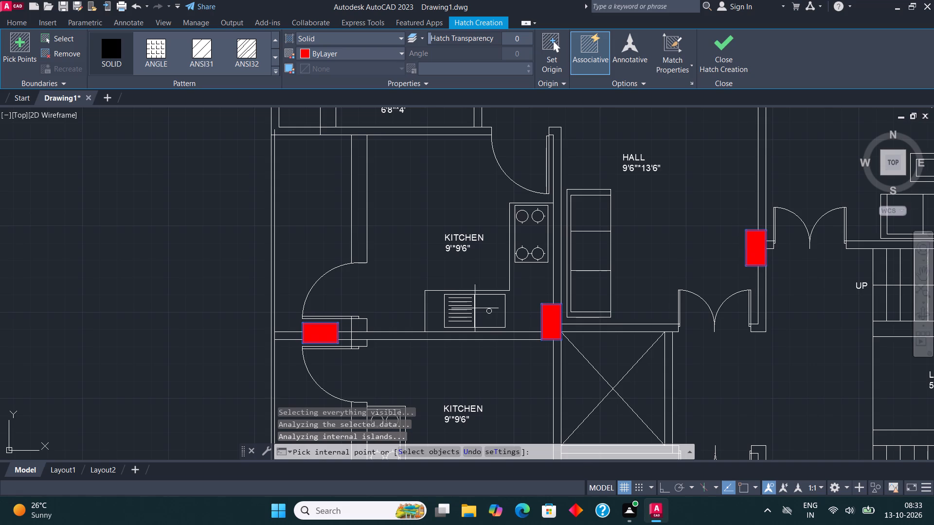
scroll(337, 342, "down", 2)
scroll(611, 311, "up", 2)
left_click(616, 301)
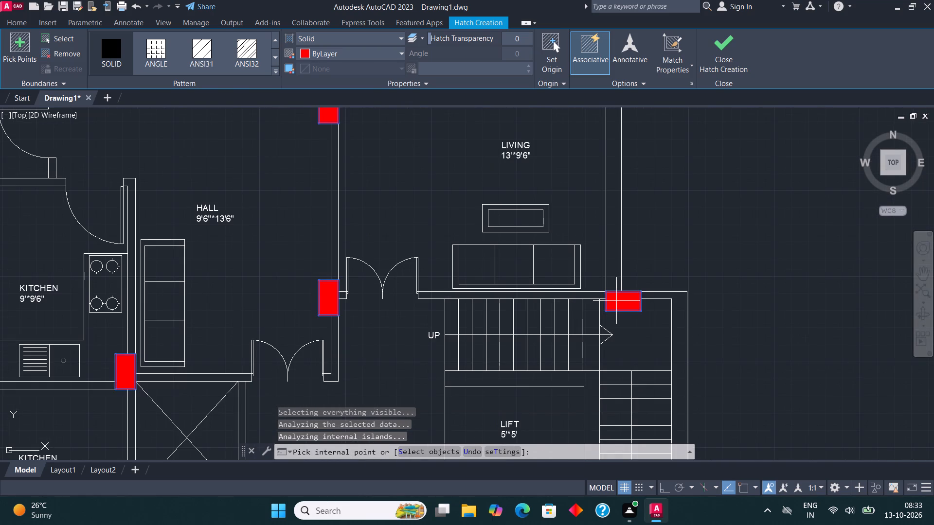
Add solid fill to the lower staircase column, the lower hall–living column and both halves of the column between hall and kitchen.
scroll(514, 252, "down", 2)
scroll(540, 374, "up", 2)
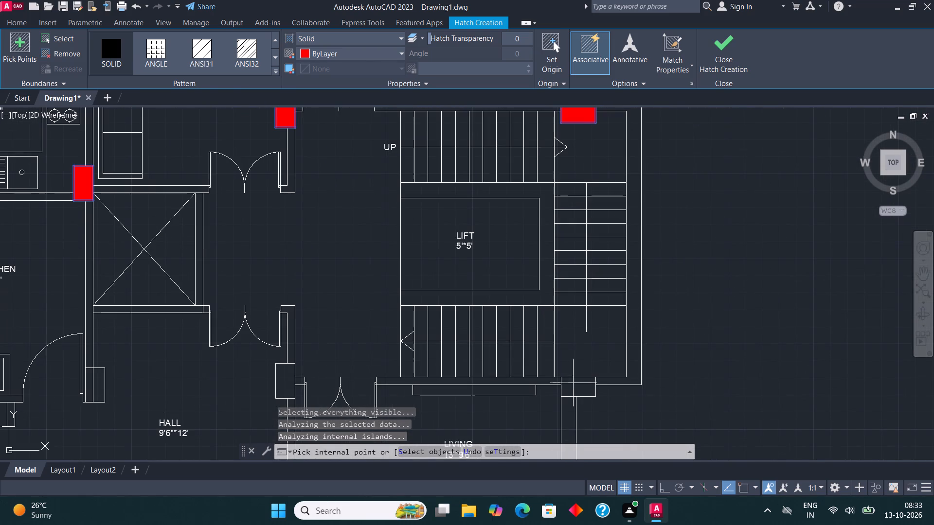
left_click(576, 386)
scroll(560, 199, "down", 2)
scroll(445, 274, "up", 2)
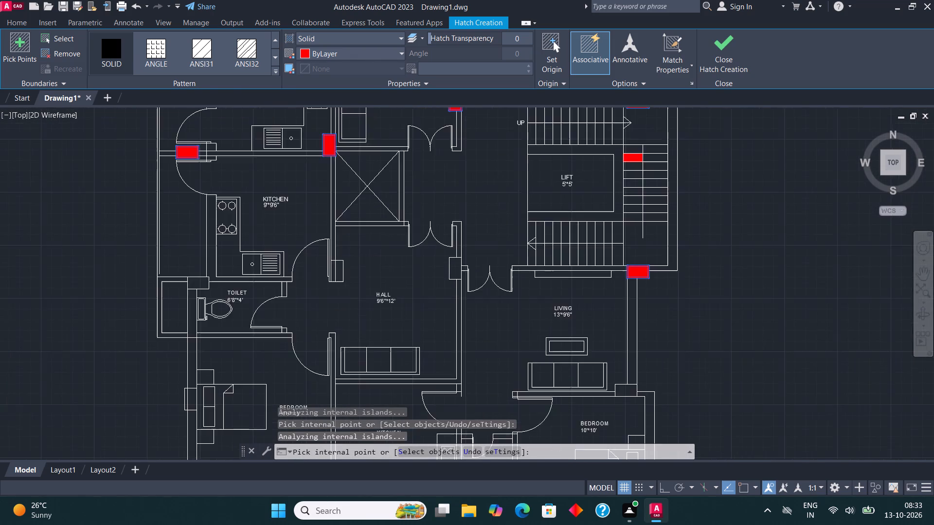
scroll(445, 274, "up", 1)
left_click(475, 259)
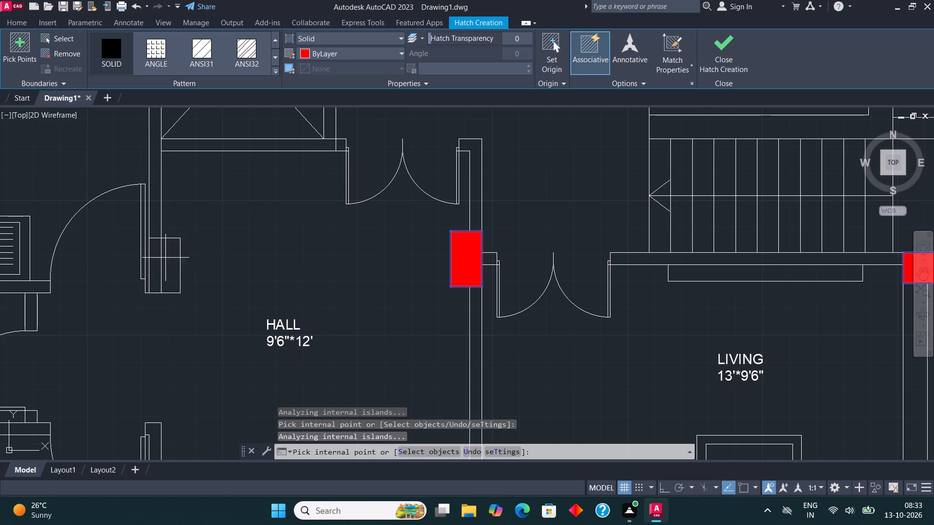
left_click(164, 259)
left_click(157, 259)
Add solid fill to the lower 6'8"*4' toilet's column, both parts of the 10'6"*10' bedroom's outer-wall column, and the two lower kitchen columns.
scroll(485, 256, "down", 2)
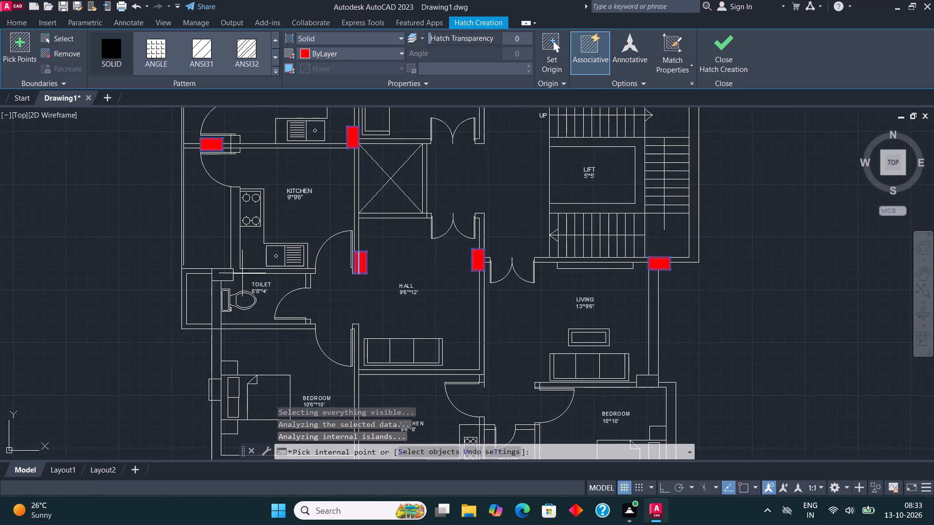
scroll(215, 273, "up", 1)
left_click(230, 274)
scroll(324, 235, "down", 2)
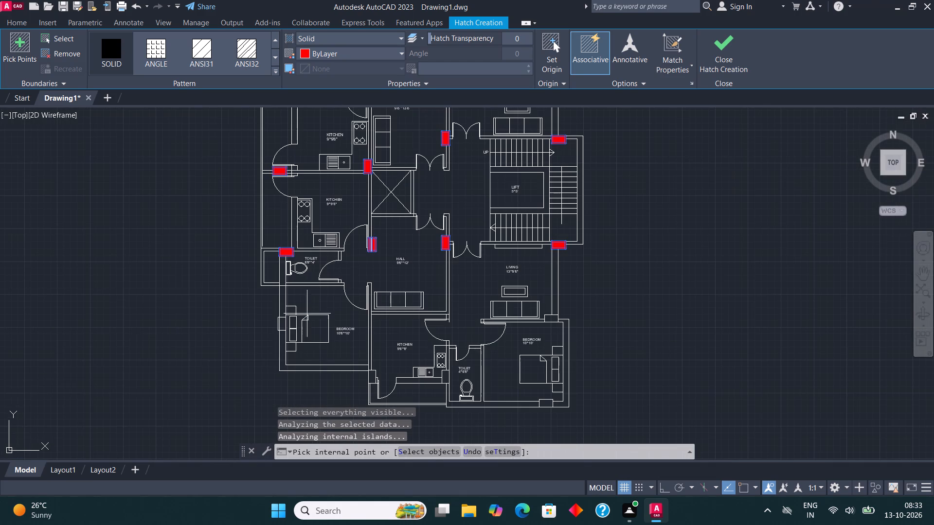
scroll(287, 335, "up", 3)
left_click(255, 307)
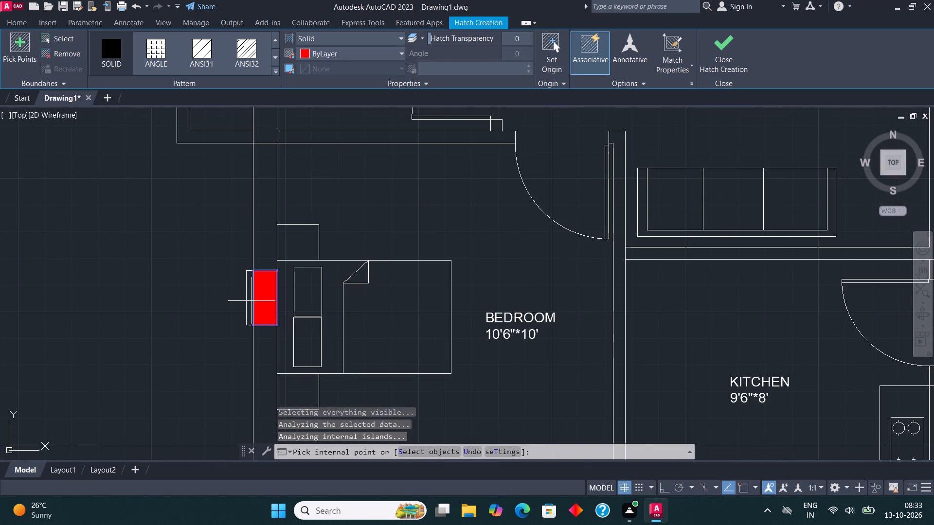
left_click(251, 299)
scroll(347, 245, "down", 2)
scroll(458, 362, "up", 1)
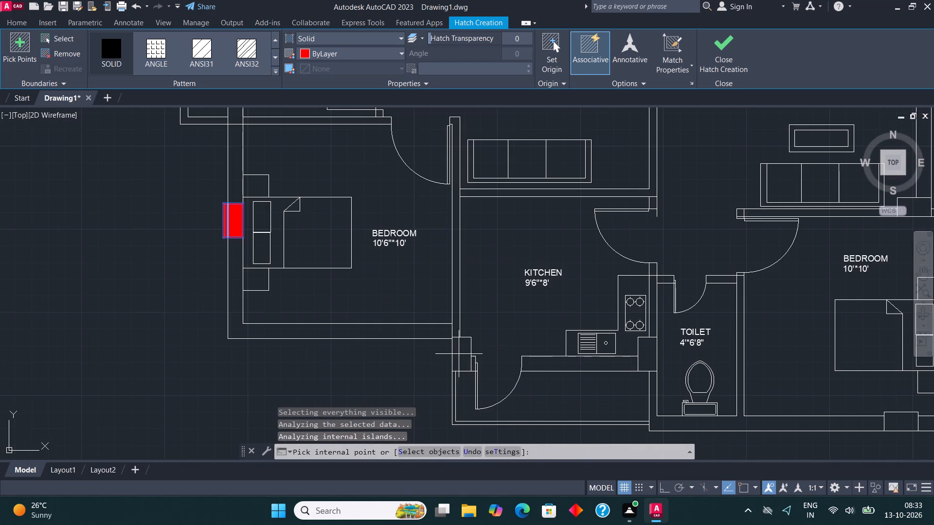
left_click(459, 354)
left_click(643, 349)
Add solid fill to the two remaining columns of the lower 10'*10' bedroom and finish the hatch.
scroll(413, 314, "down", 2)
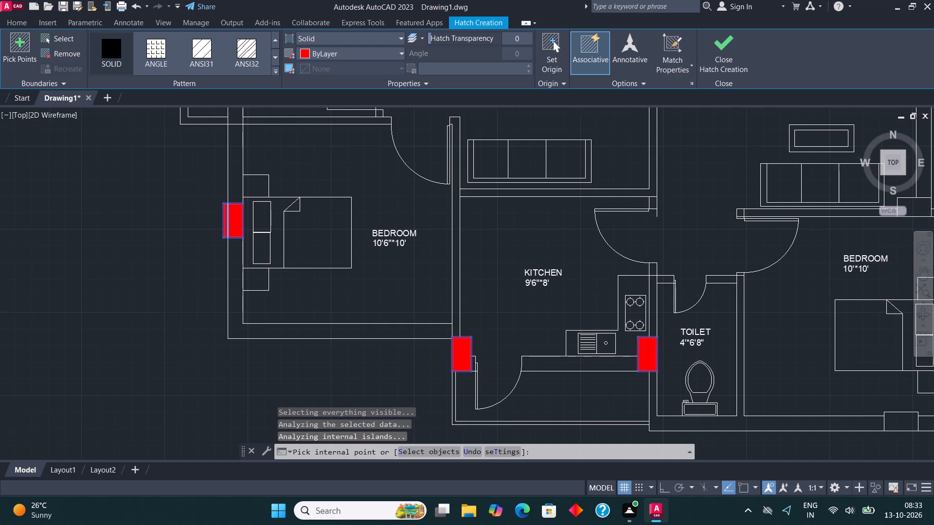
left_click(718, 382)
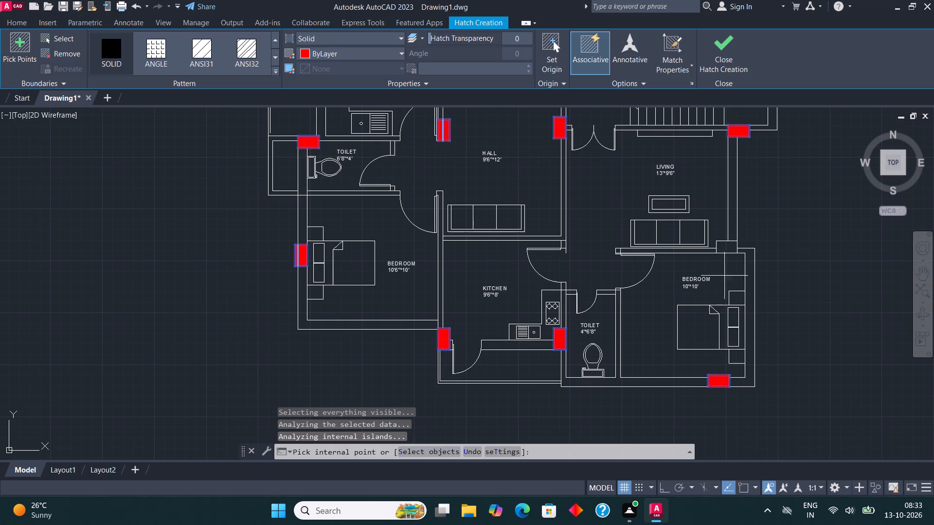
left_click(728, 247)
scroll(572, 398, "down", 1)
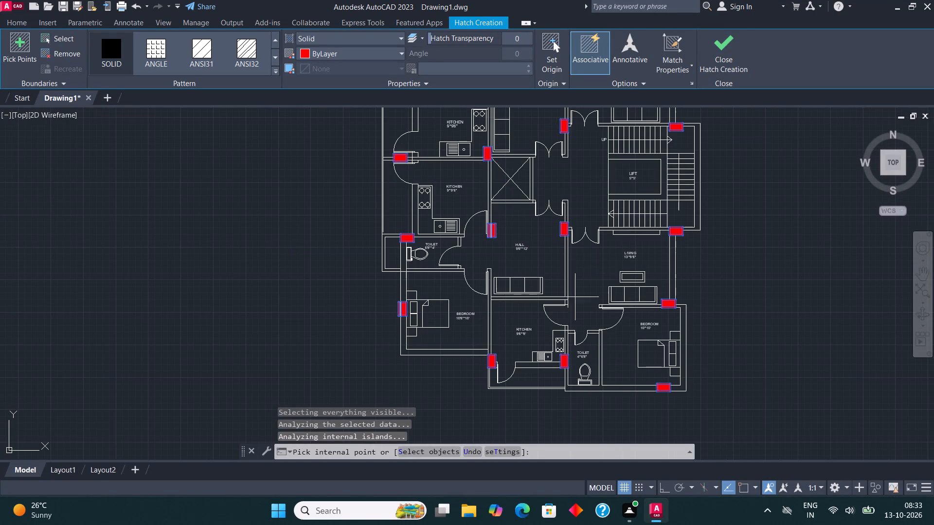
middle_click_drag(581, 288, 571, 355)
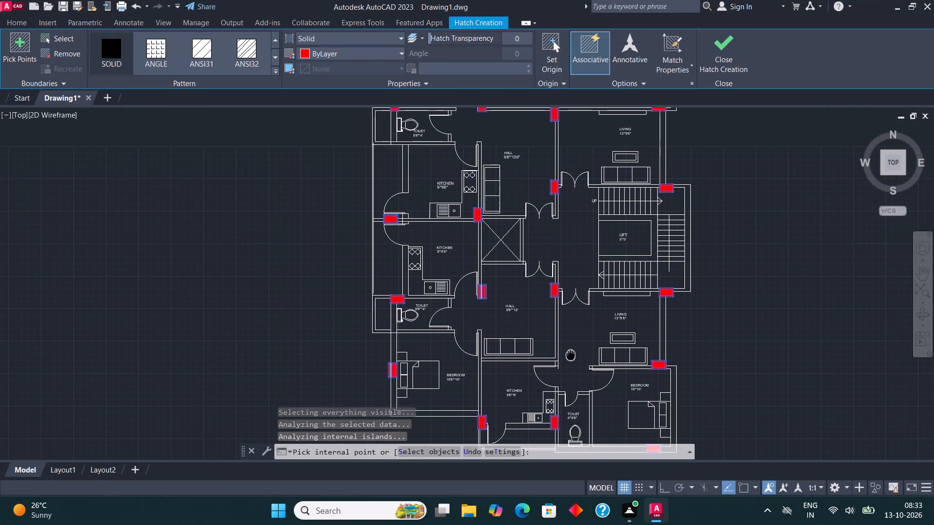
middle_click_drag(571, 355, 568, 411)
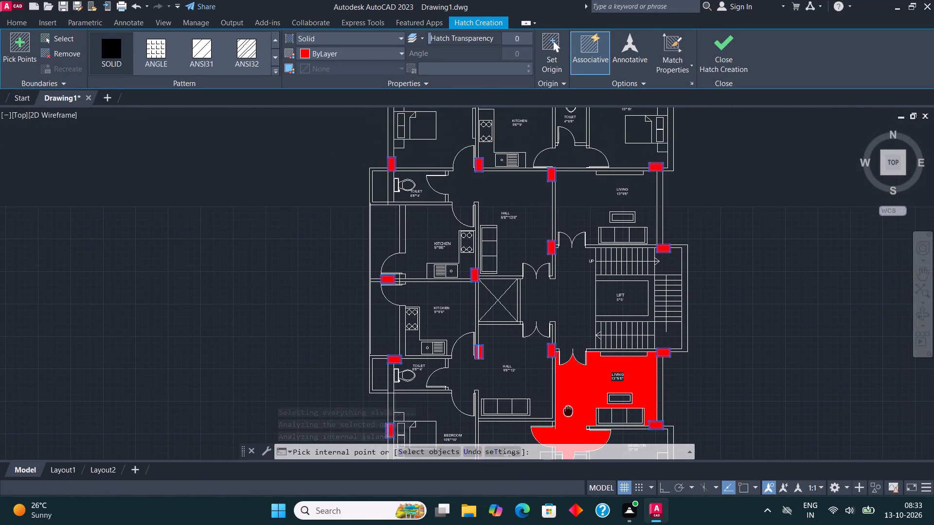
middle_click_drag(568, 411, 568, 414)
middle_click_drag(562, 285, 561, 353)
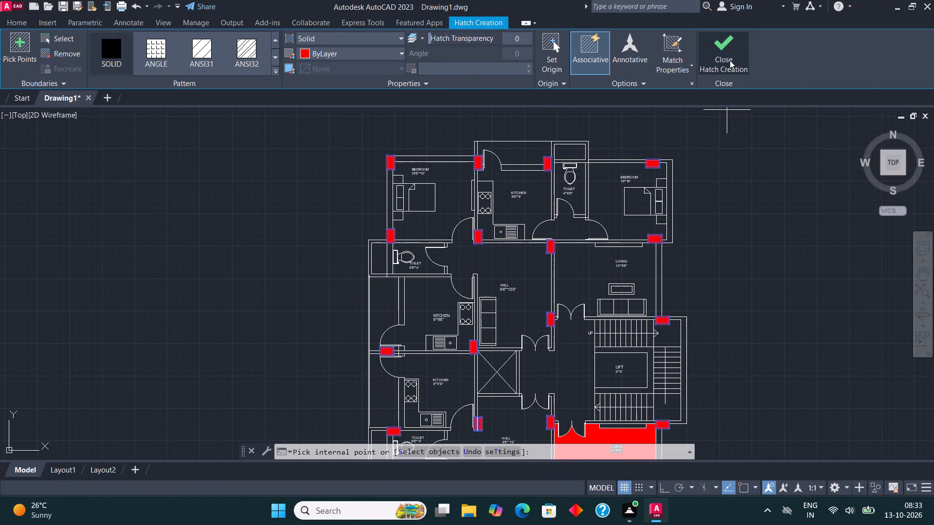
left_click(726, 47)
Trim the leftover wall lines crossing the lower 10'6"*10' bedroom's outer-wall column and the column between the lower hall and kitchen.
scroll(516, 242, "down", 2)
scroll(512, 250, "up", 2)
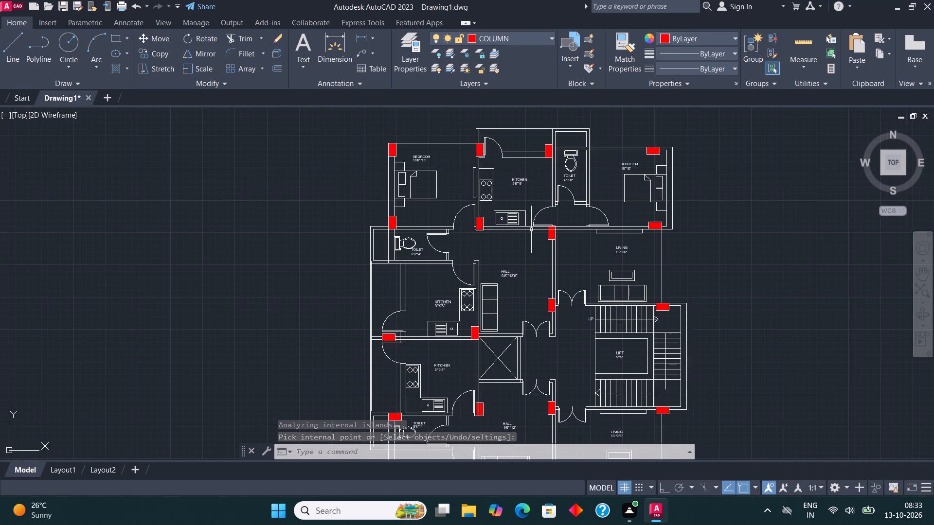
middle_click_drag(567, 390, 566, 210)
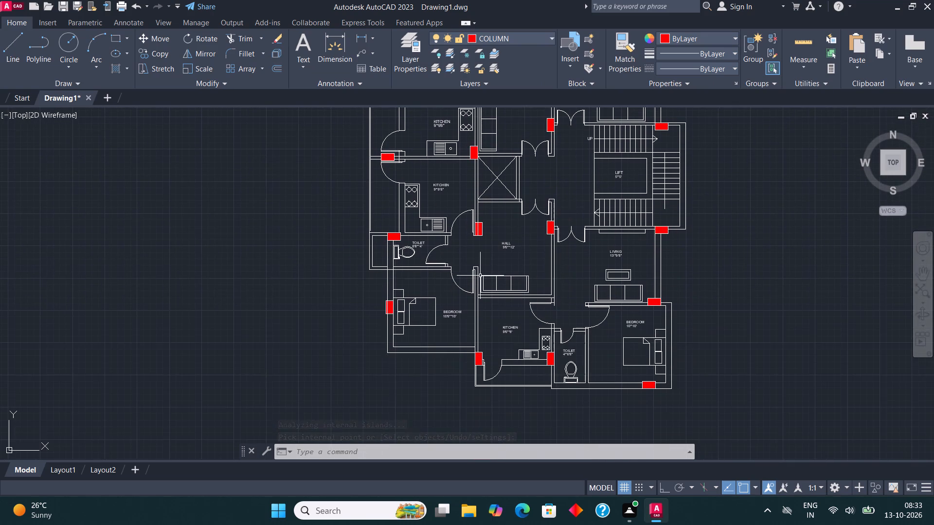
scroll(391, 285, "up", 2)
scroll(367, 346, "up", 2)
left_click(243, 35)
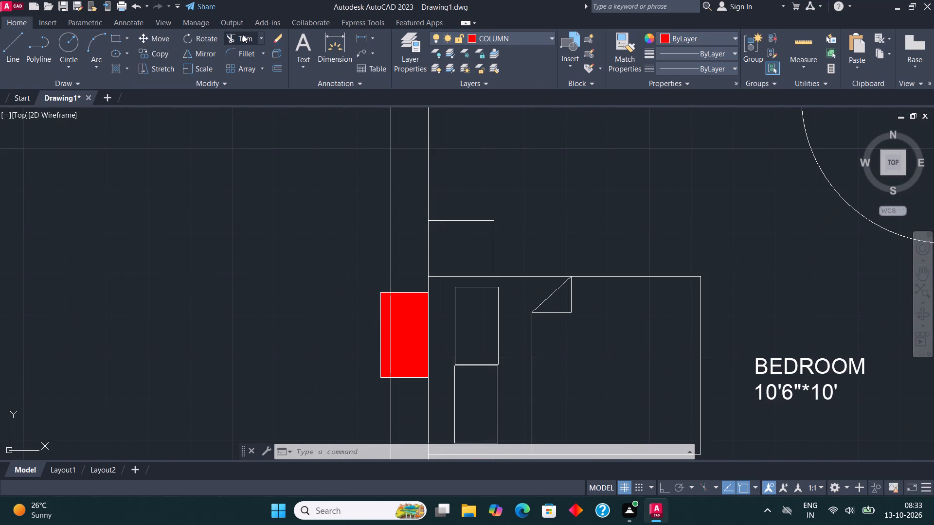
left_click(391, 342)
scroll(241, 363, "down", 3)
scroll(426, 206, "up", 2)
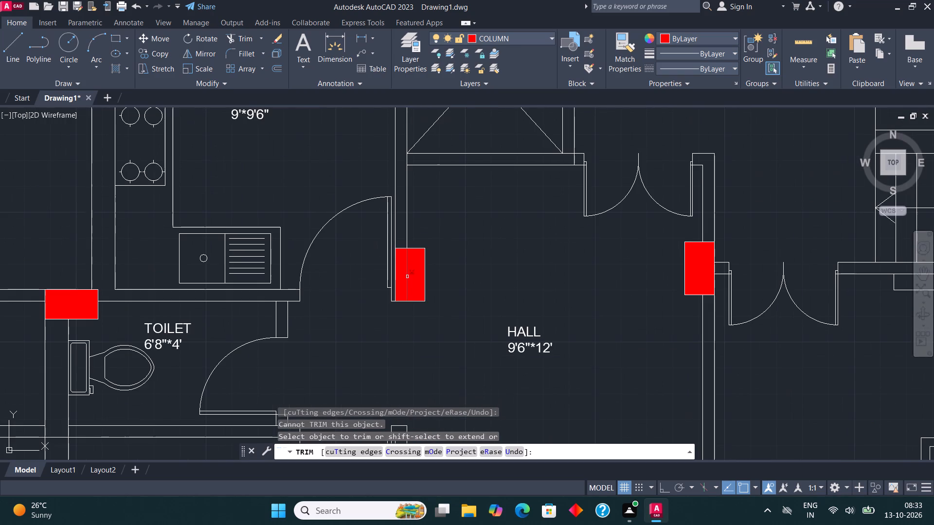
left_click(407, 277)
scroll(467, 270, "down", 2)
scroll(477, 315, "down", 1)
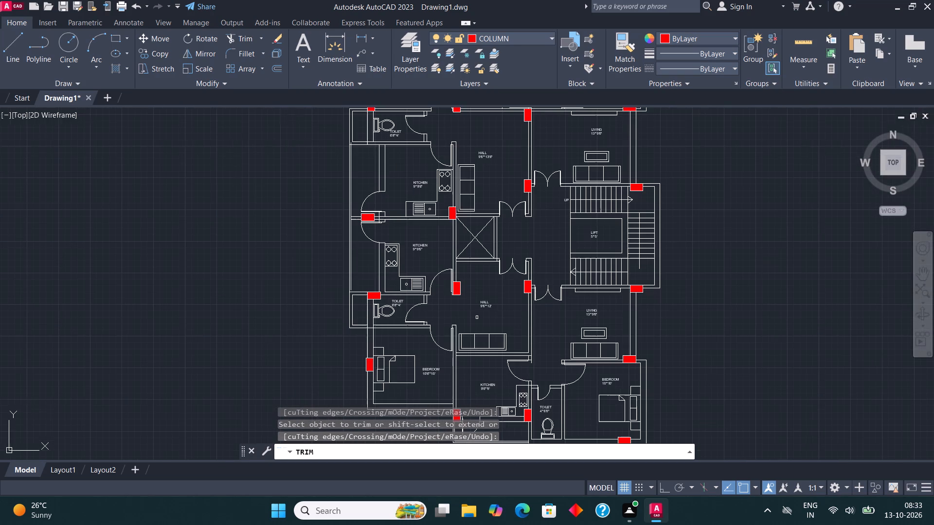
middle_click_drag(680, 305, 680, 246)
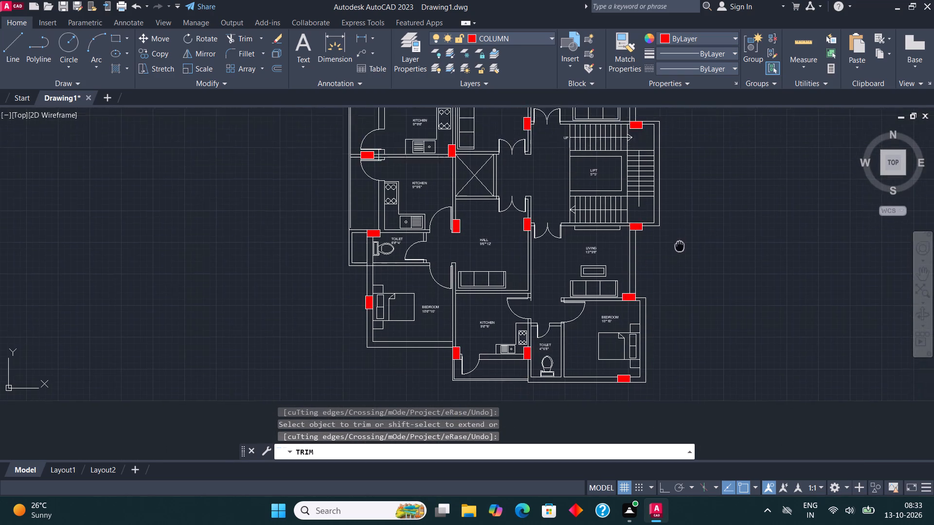
middle_click_drag(680, 246, 644, 434)
key("Escape")
Make the purple layer current and solid-fill the four walls around the upper 10'6"*10' bedroom.
scroll(356, 152, "up", 2)
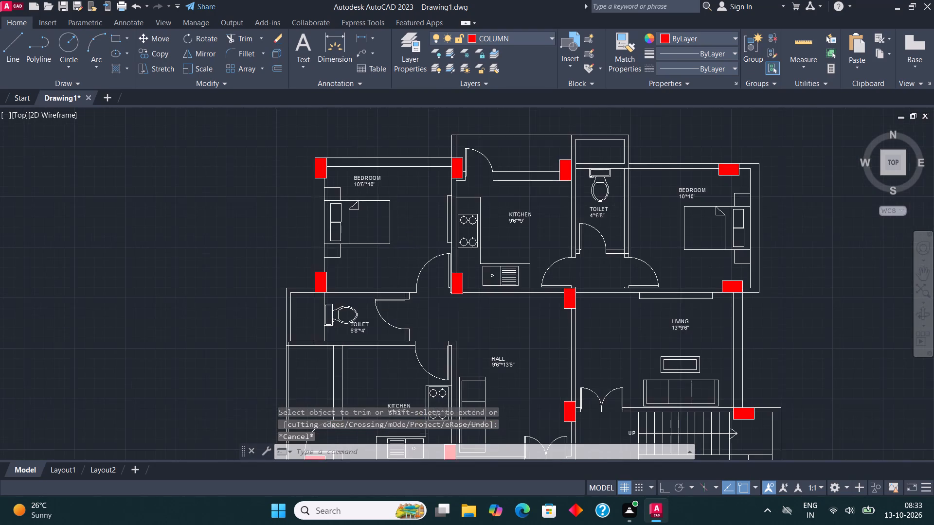
left_click(496, 39)
left_click(497, 113)
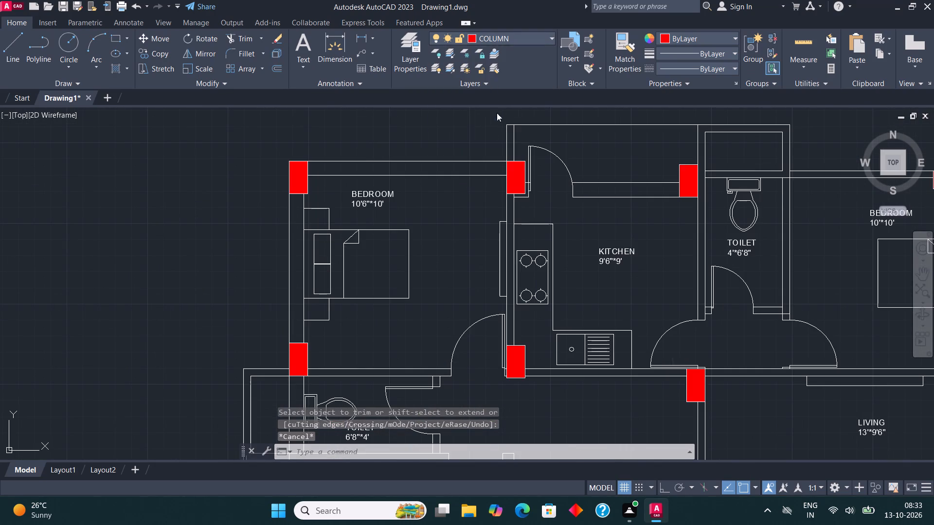
key("h")
key("Return")
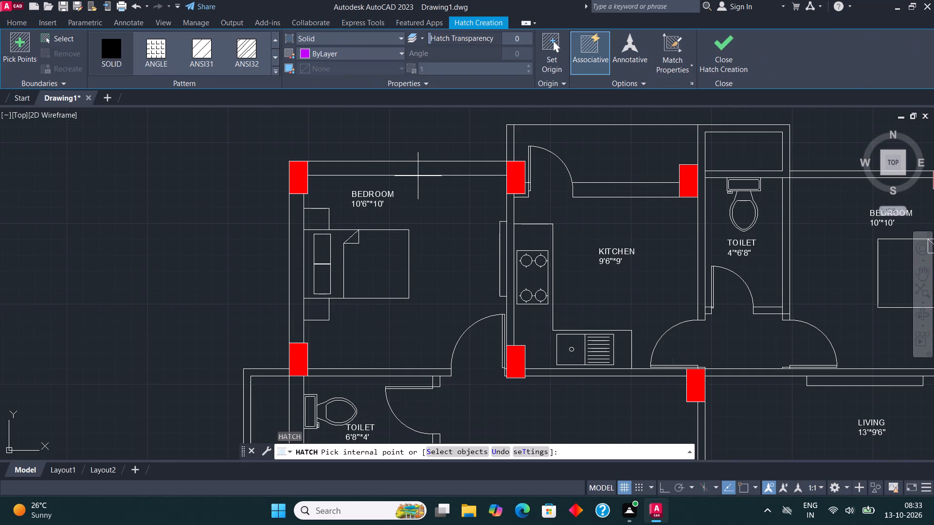
left_click(418, 170)
left_click(297, 245)
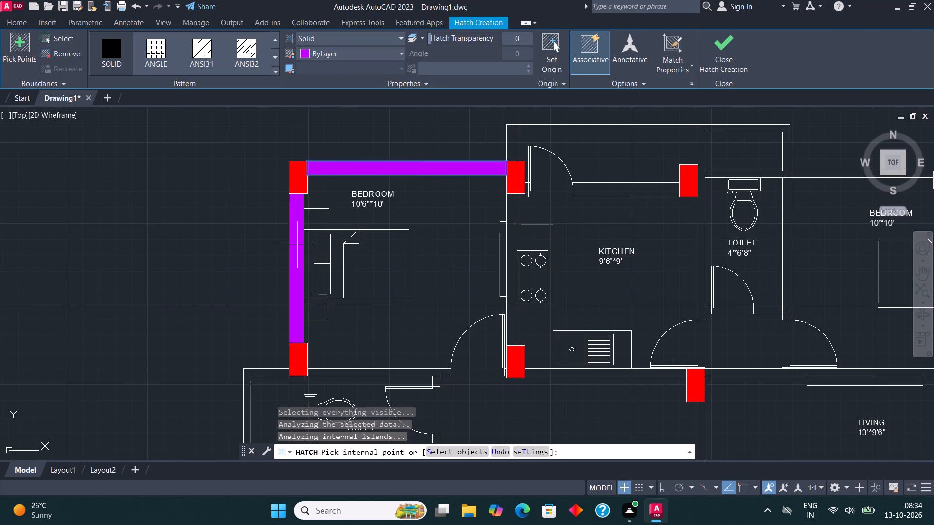
left_click(510, 222)
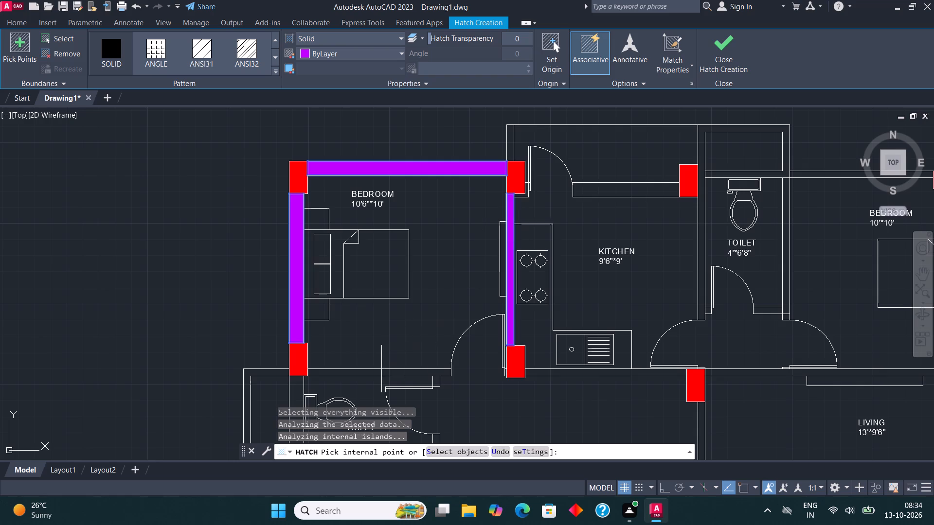
left_click(380, 372)
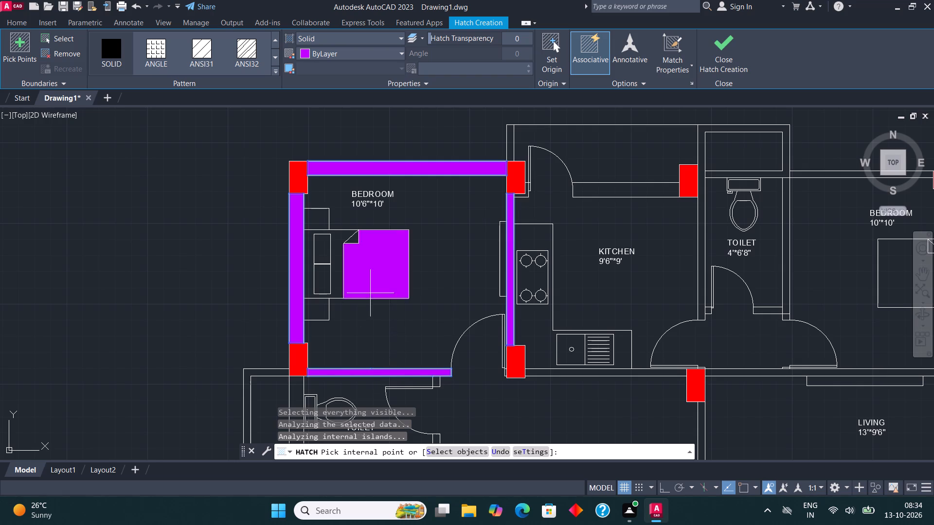
Add solid fill to the outer walls around the upper 6'8"*4' toilet's duct, the duct–toilet wall and the toilet's kitchen-side wall.
scroll(370, 294, "down", 1)
scroll(311, 368, "up", 2)
left_click(303, 301)
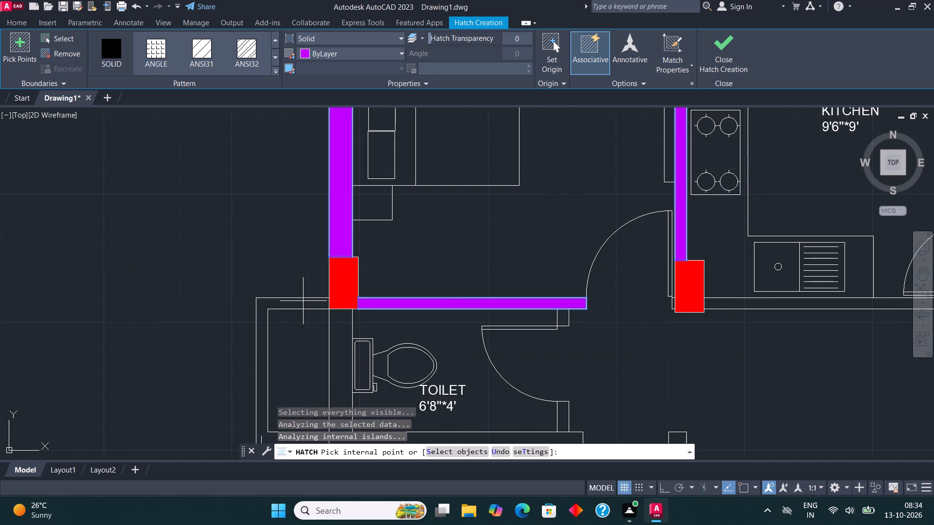
left_click(345, 339)
scroll(417, 221, "down", 3)
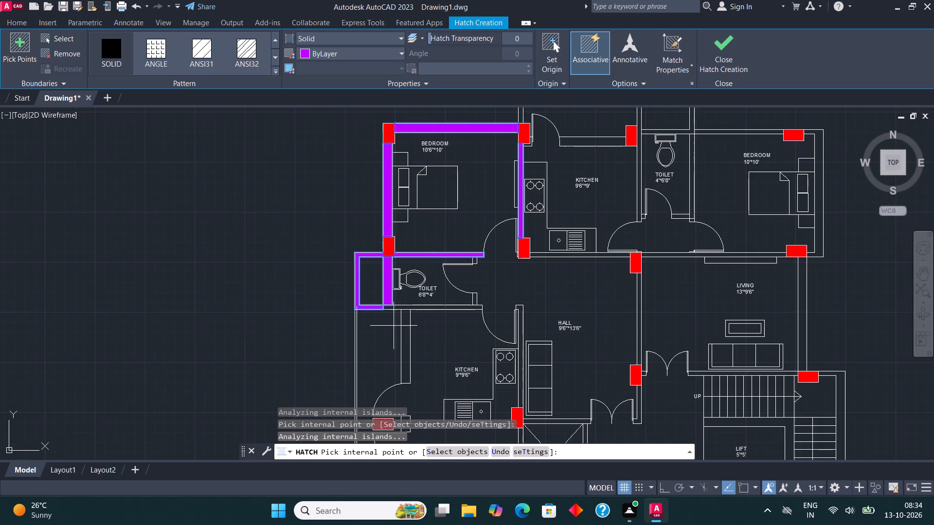
scroll(394, 327, "up", 2)
left_click(425, 279)
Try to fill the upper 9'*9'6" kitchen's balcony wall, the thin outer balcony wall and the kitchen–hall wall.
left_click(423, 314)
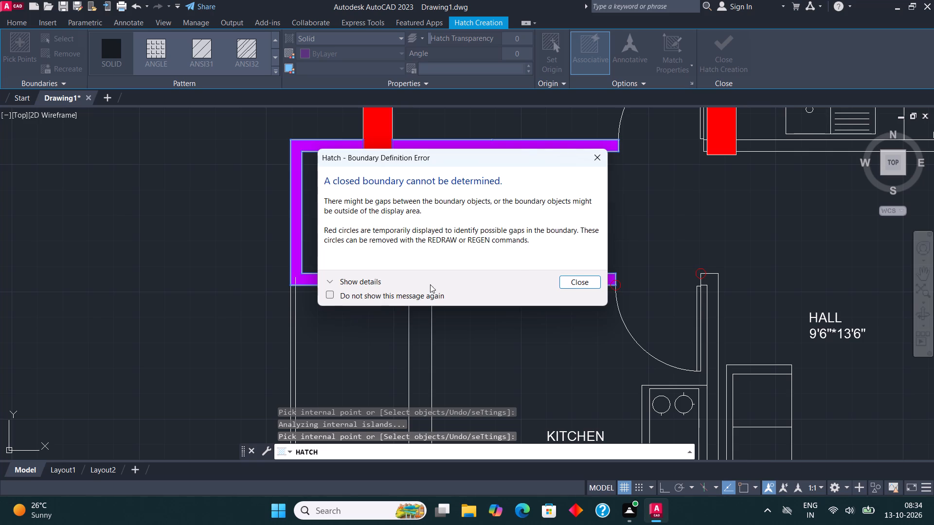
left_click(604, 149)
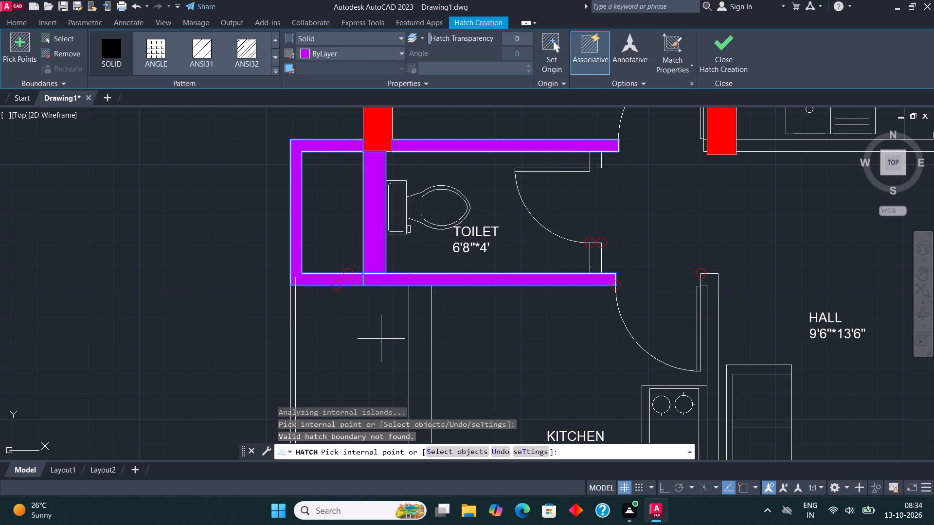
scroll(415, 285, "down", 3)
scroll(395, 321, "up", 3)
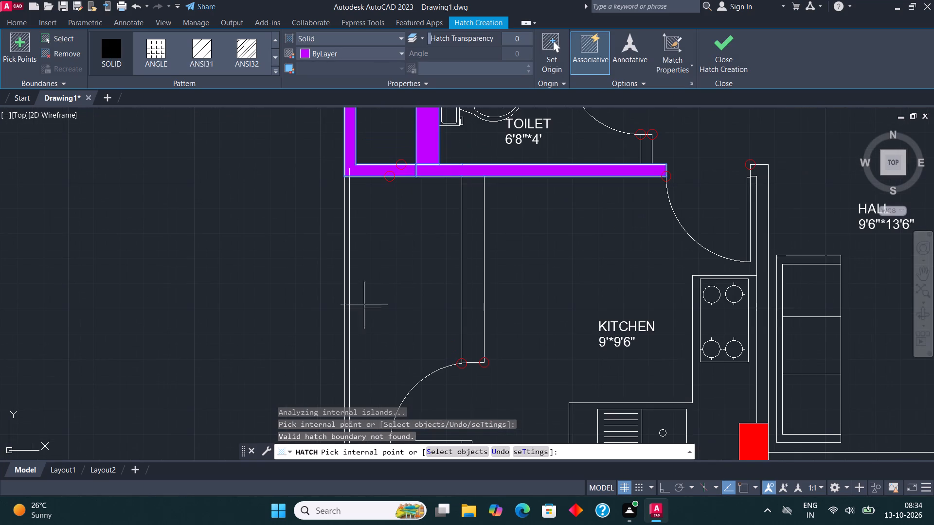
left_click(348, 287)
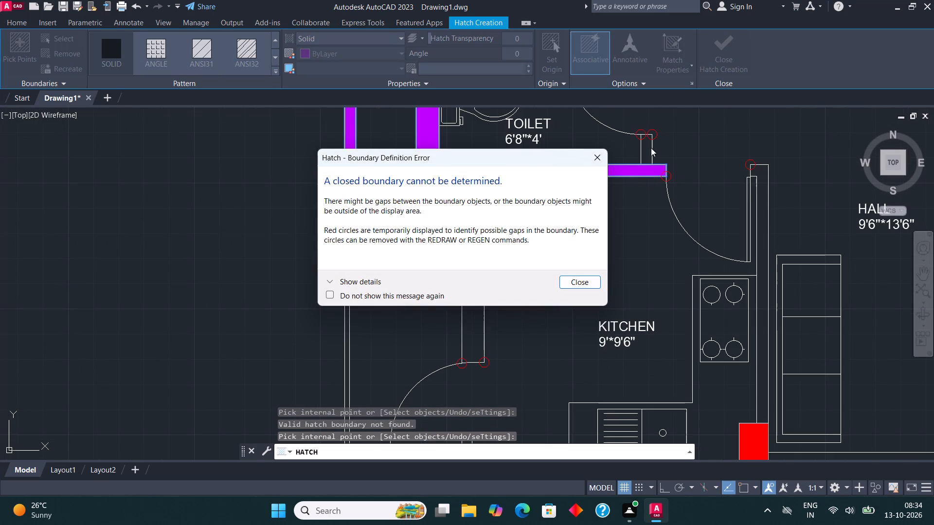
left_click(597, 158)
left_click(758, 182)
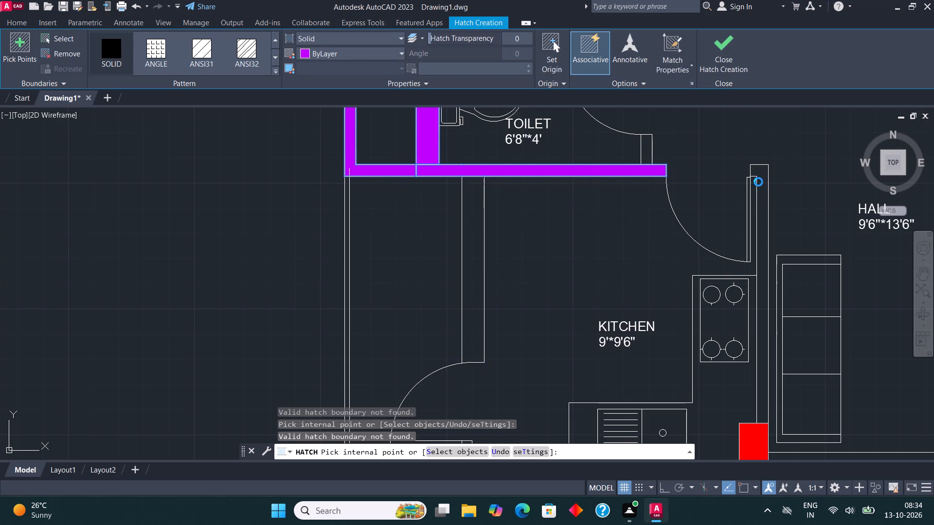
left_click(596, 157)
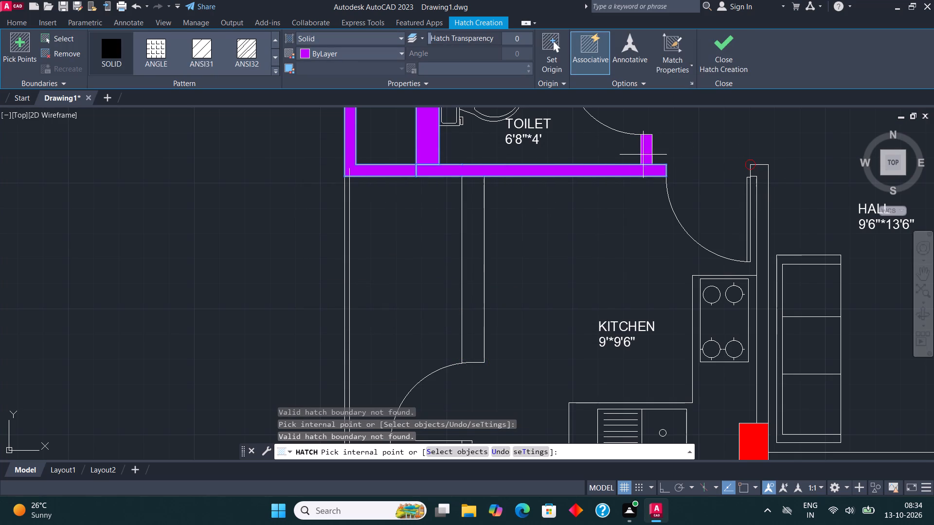
Add solid fill to the short wall beside the upper toilet's door, the wall between the two 9'*9'6" kitchens and the pier crossing it.
left_click(646, 151)
scroll(535, 170, "down", 4)
scroll(531, 286, "up", 2)
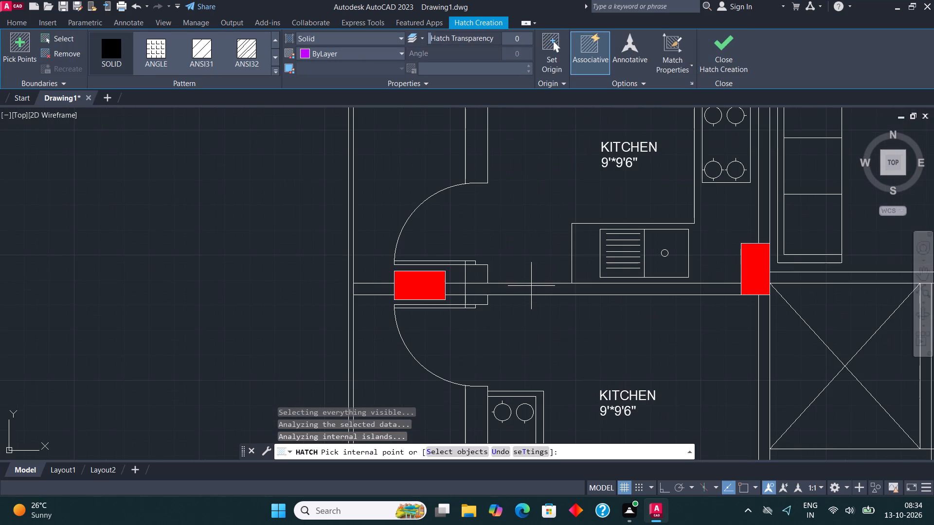
left_click(533, 289)
left_click(371, 288)
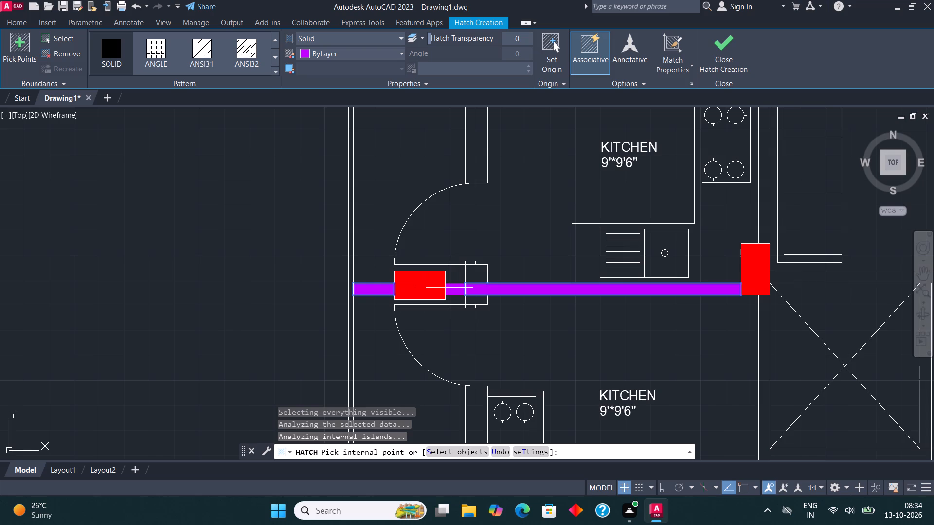
left_click(449, 288)
left_click(467, 280)
left_click(471, 295)
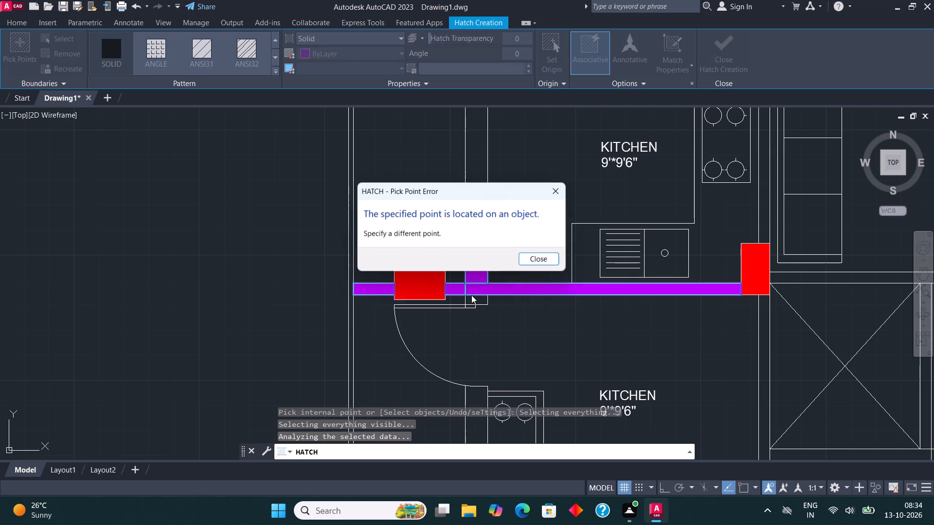
left_click(567, 186)
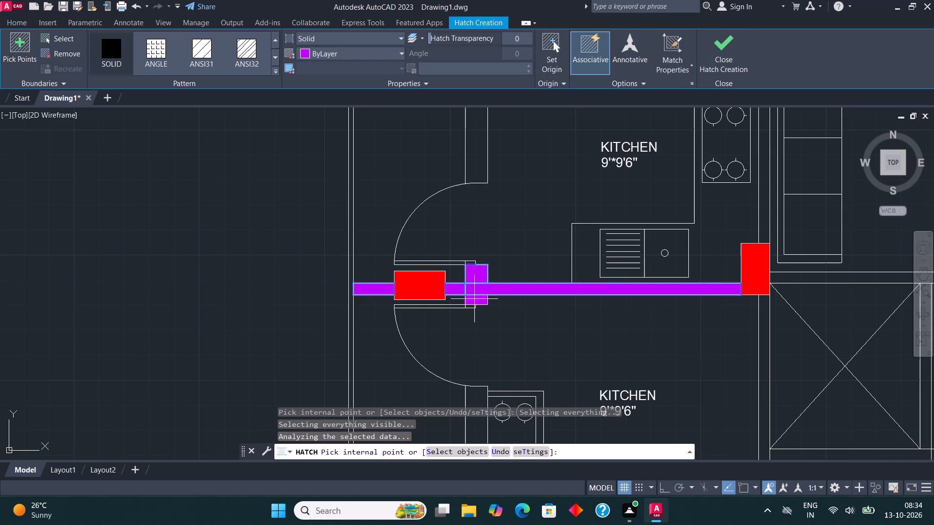
left_click(477, 302)
Add solid fill to the lower 9'*9'6" kitchen's balcony and toilet-side walls and the wall between that kitchen and the crossed shaft.
scroll(427, 223, "down", 1)
left_click(458, 348)
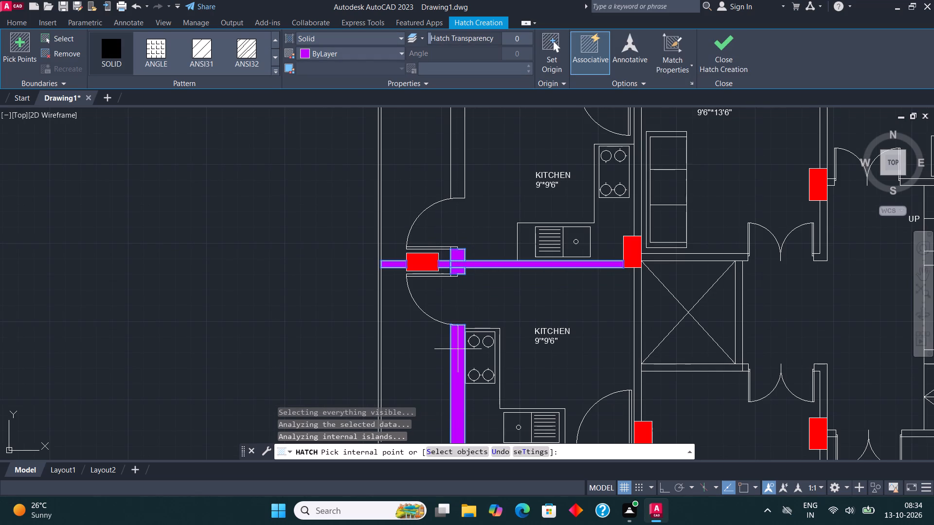
left_click(637, 354)
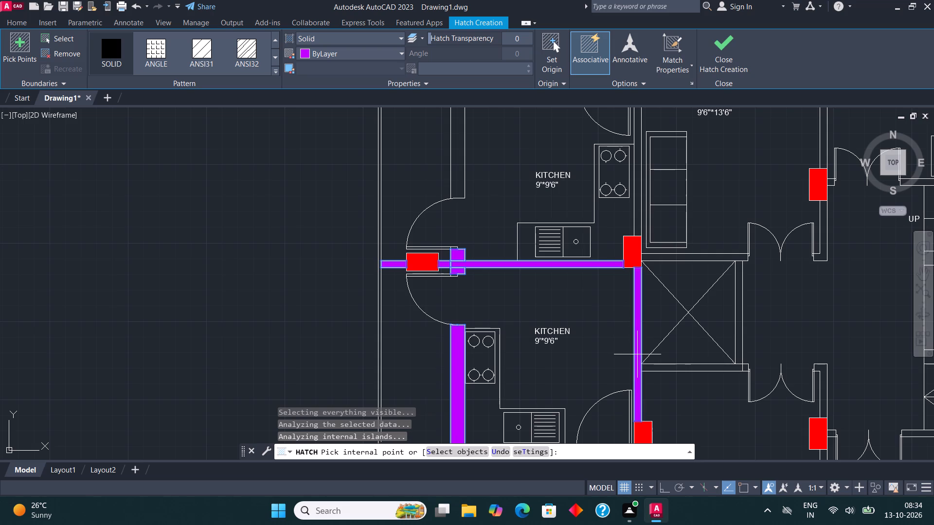
Add solid fill to the crossed shaft's remaining three walls and the short wall pieces beside the upper and lower halls' double doors.
left_click(691, 256)
scroll(507, 234, "down", 3)
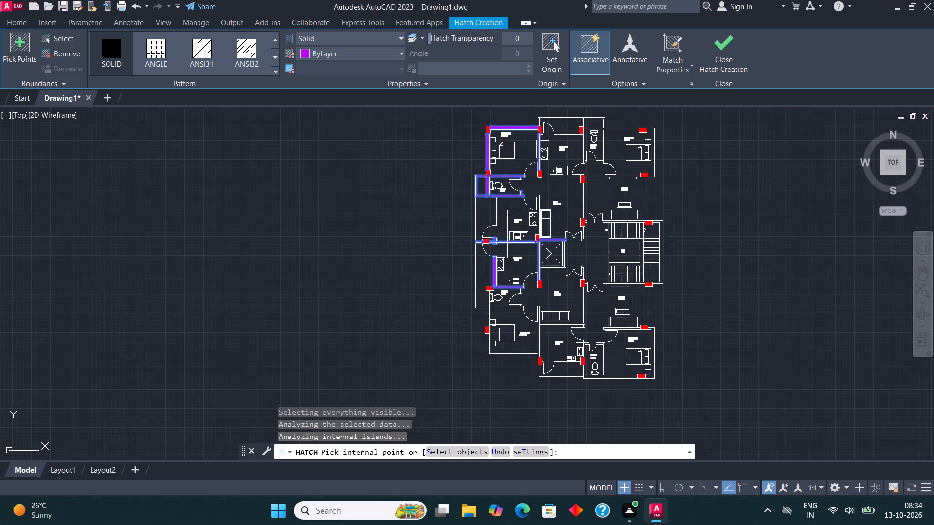
scroll(639, 237, "up", 3)
left_click(406, 226)
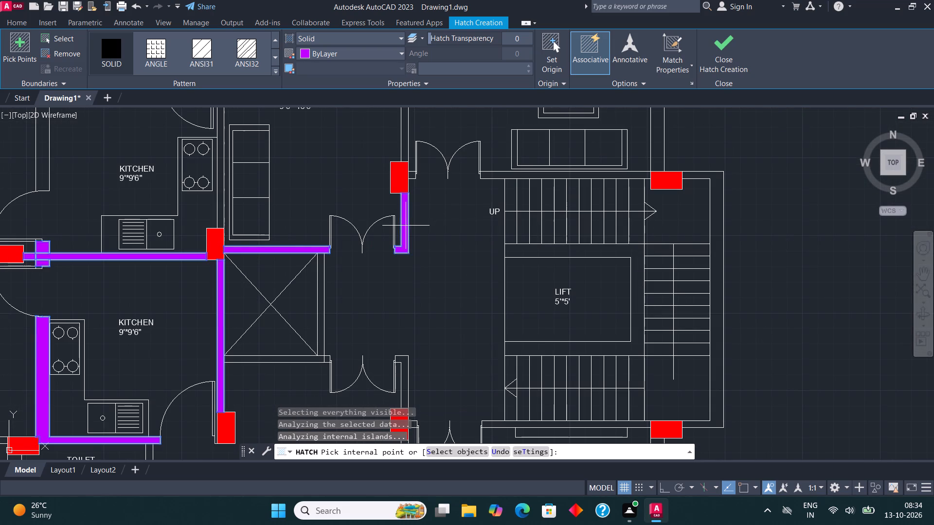
left_click(318, 329)
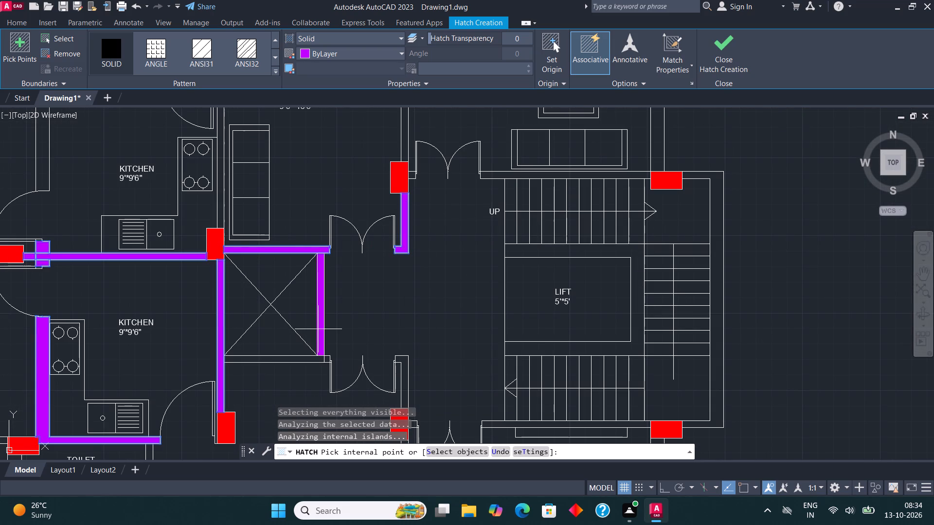
left_click(295, 362)
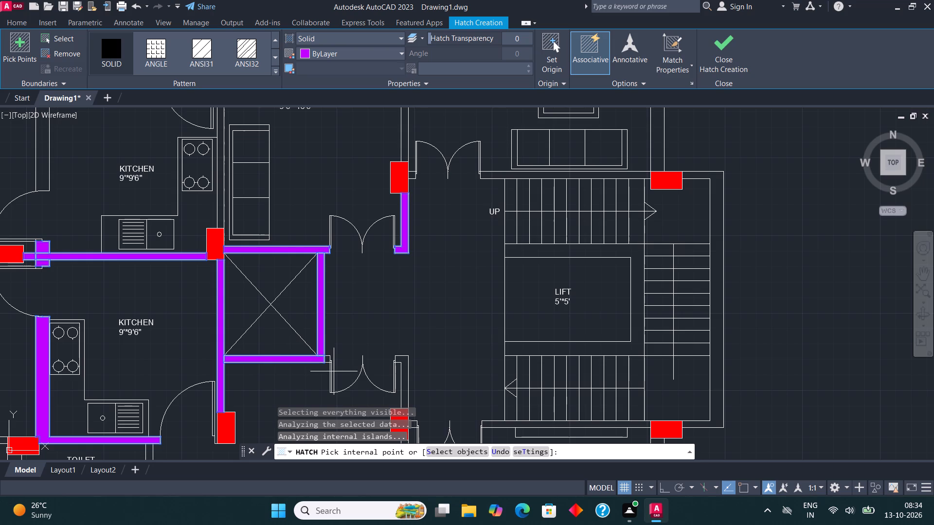
scroll(334, 371, "up", 2)
left_click(323, 354)
left_click(443, 367)
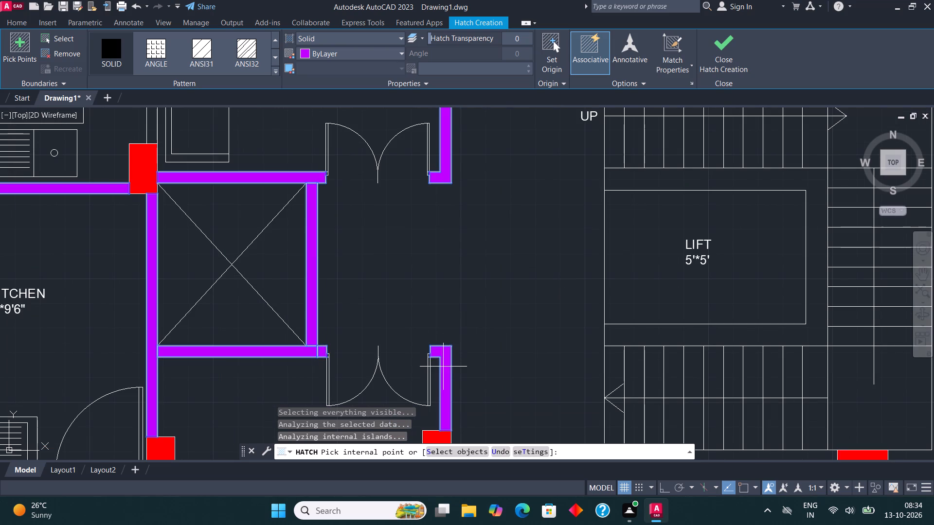
Add solid fill to the lower 9'6"*12' hall's living-side wall and its wall shared with the lower kitchen.
scroll(456, 246, "down", 3)
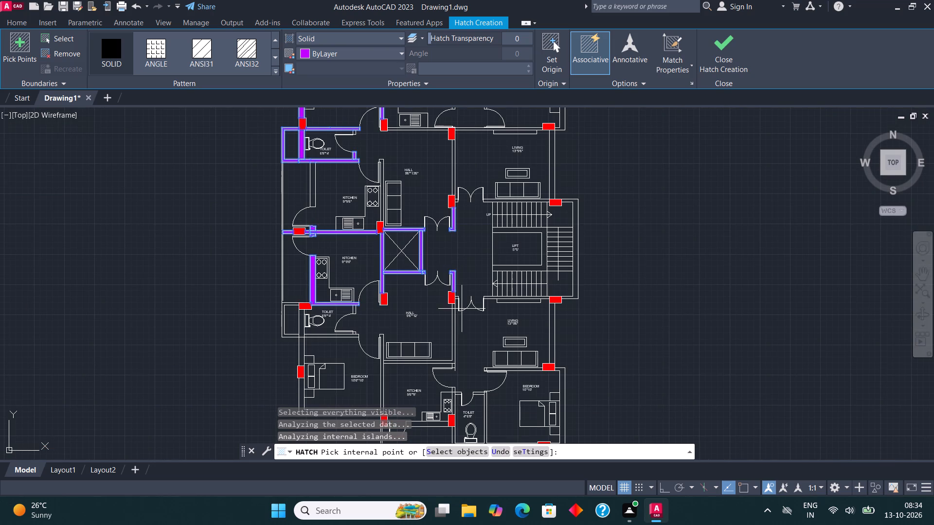
scroll(444, 330, "up", 3)
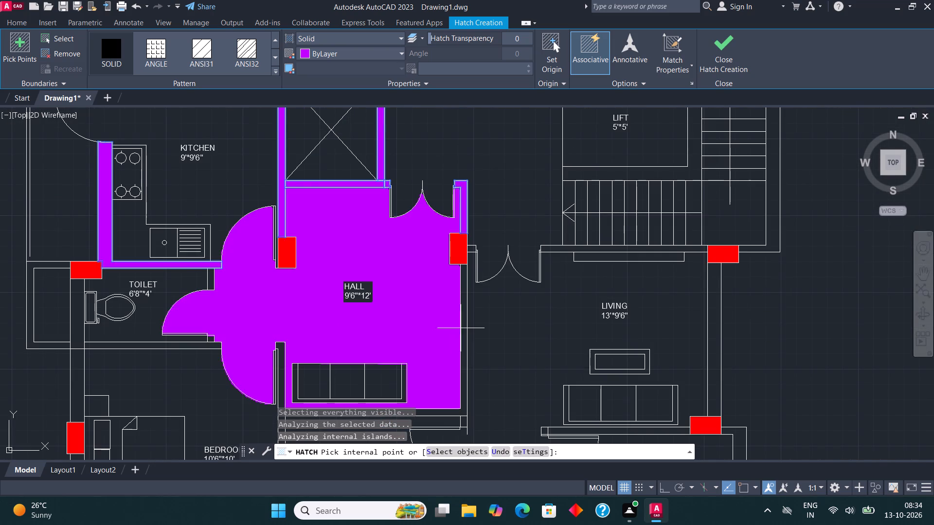
left_click(465, 330)
Try to fill the wall between the 10'6"*10' bedroom and the lower hall, then fill the short wall above the 9'6"*8' kitchen's door.
scroll(465, 331, "down", 3)
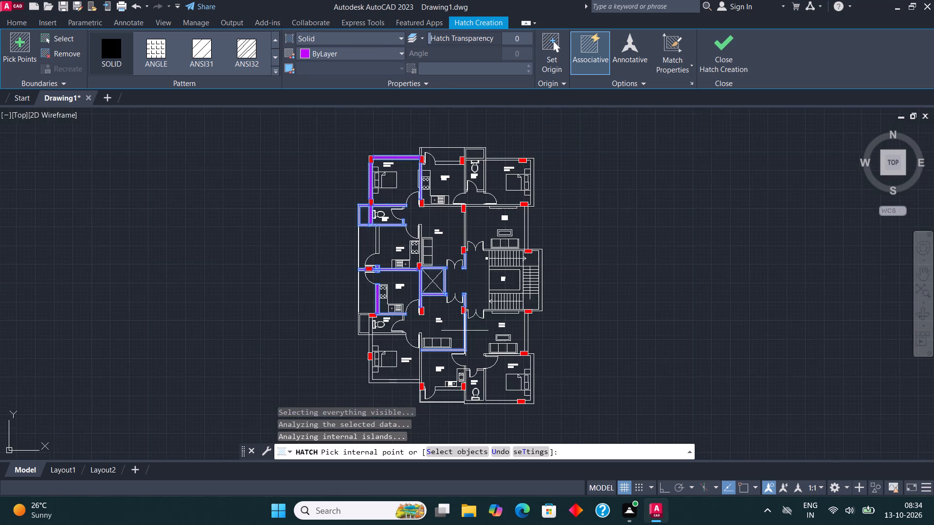
scroll(422, 353, "up", 4)
left_click(399, 324)
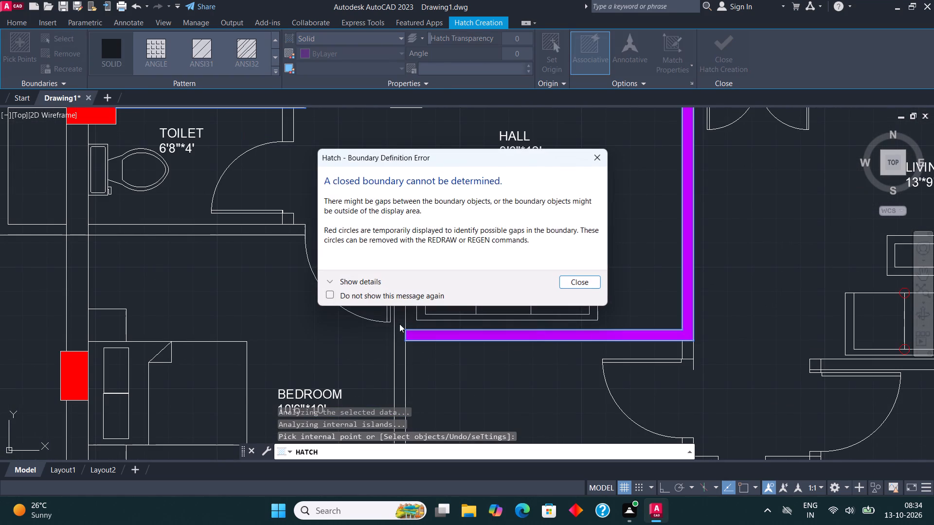
left_click(600, 153)
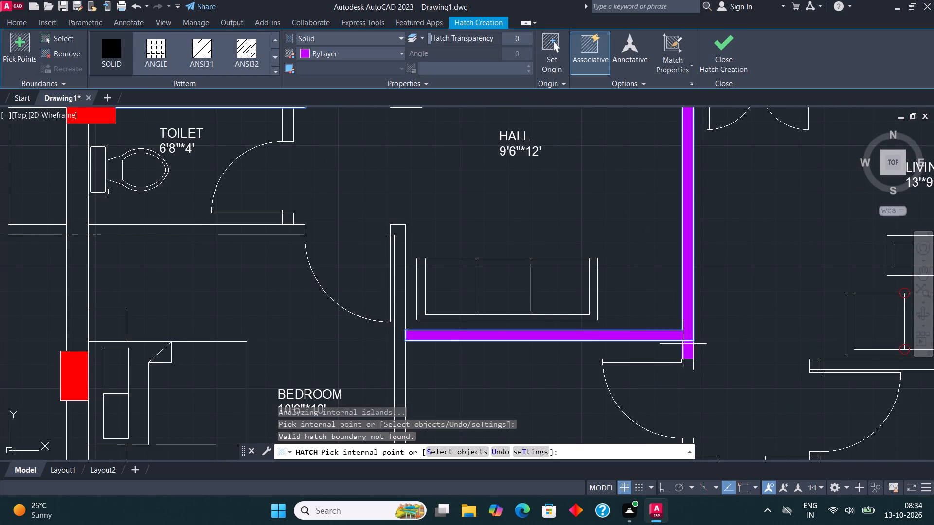
left_click(686, 347)
Add solid fill to the 4'*6'8" toilet's walls and the short wall ends beside the adjoining kitchen and 10'*10' bedroom doors.
scroll(596, 223, "down", 3)
scroll(612, 283, "up", 3)
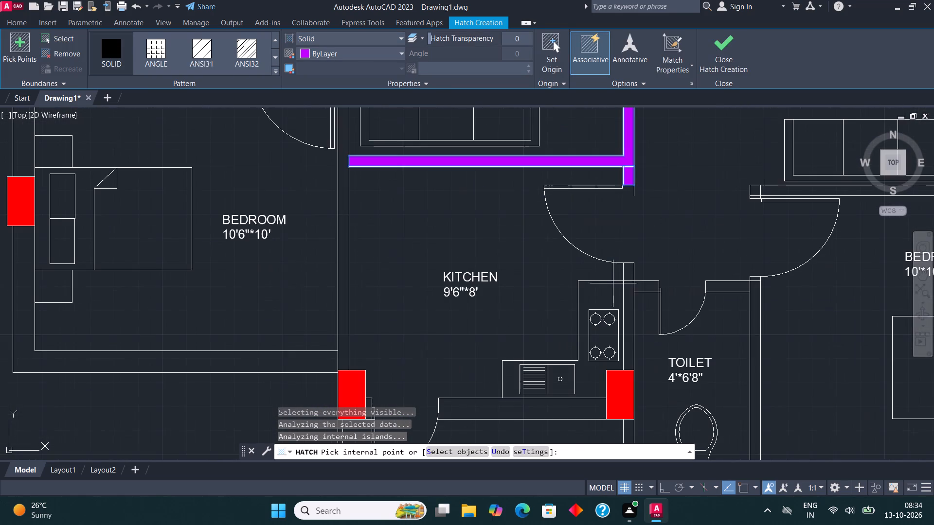
left_click(629, 309)
left_click(653, 283)
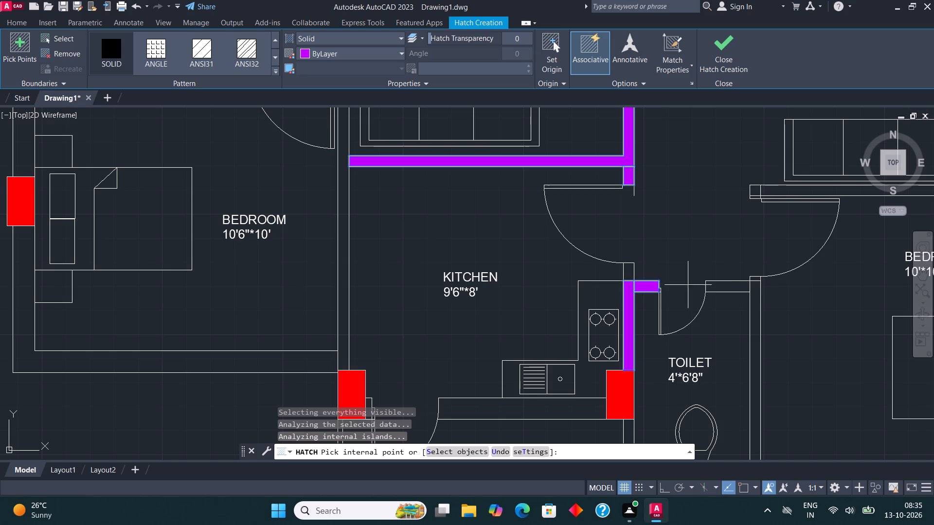
left_click(722, 287)
left_click(754, 332)
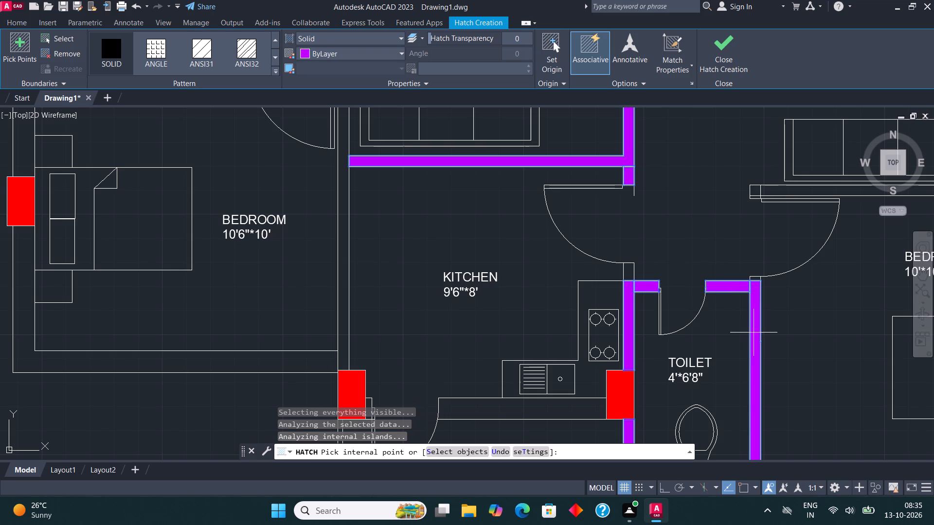
left_click(755, 193)
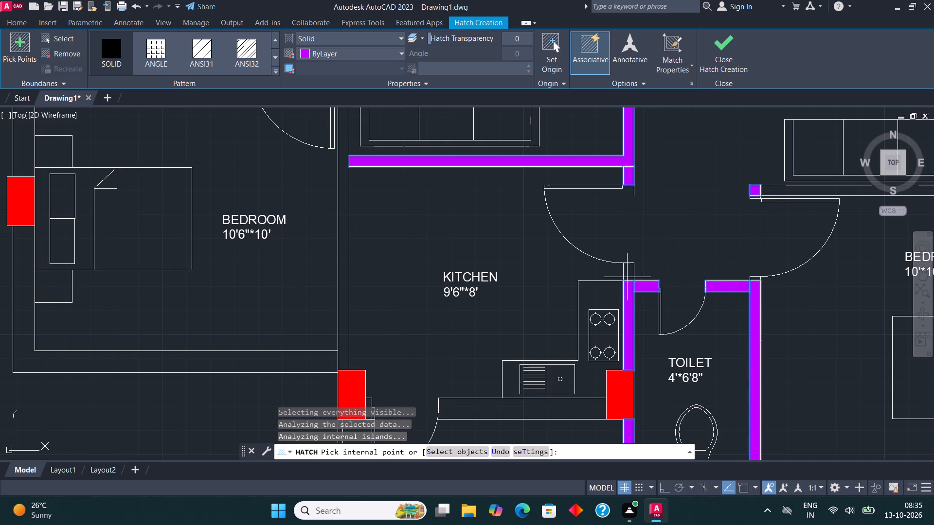
left_click(632, 274)
left_click(722, 47)
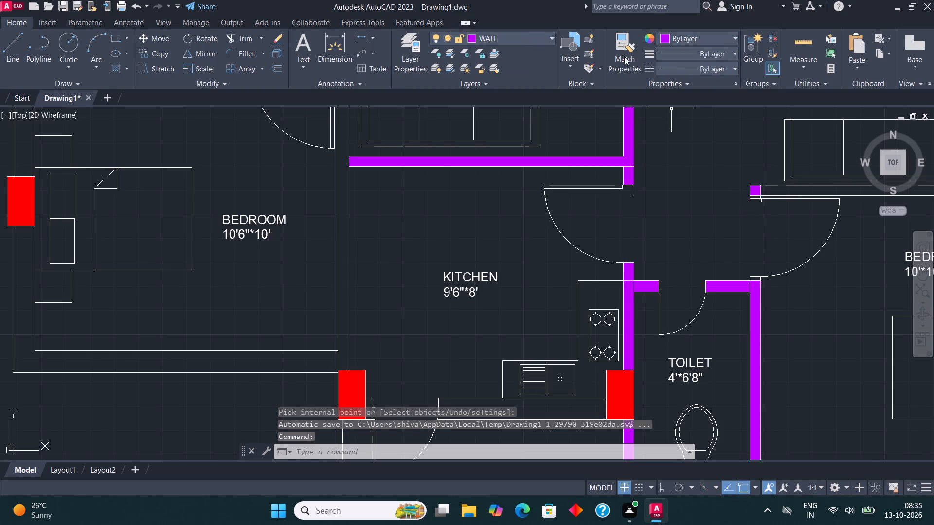
Trim the leftover line projecting below the wall end at the 9'6"*8' kitchen's door.
left_click(241, 36)
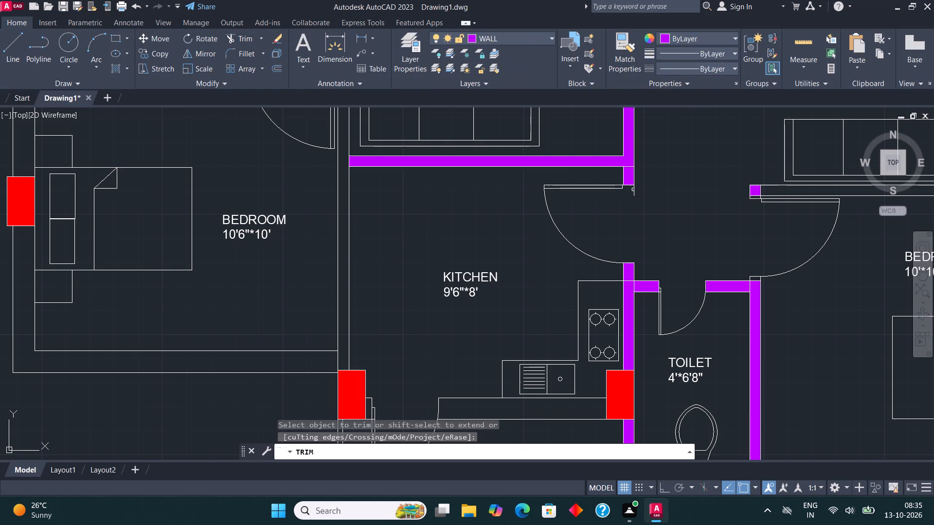
left_click(632, 191)
left_click(629, 165)
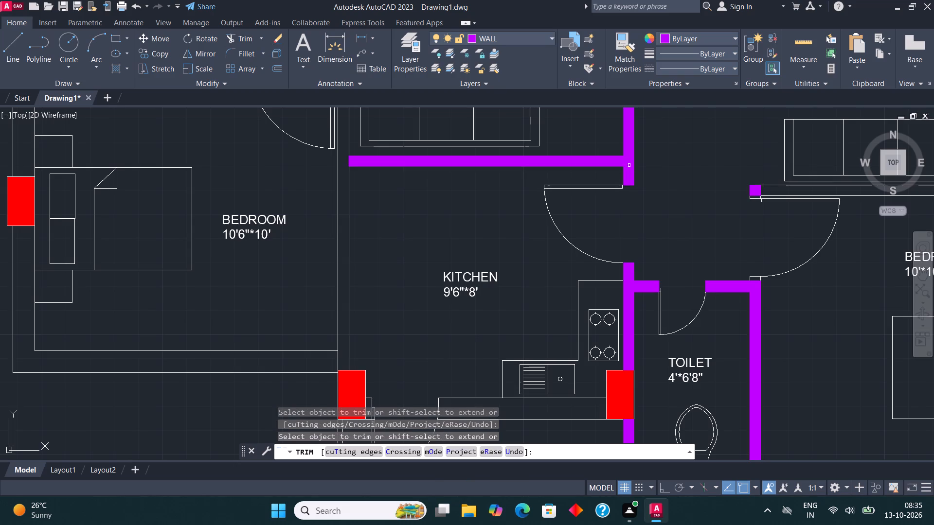
left_click(634, 290)
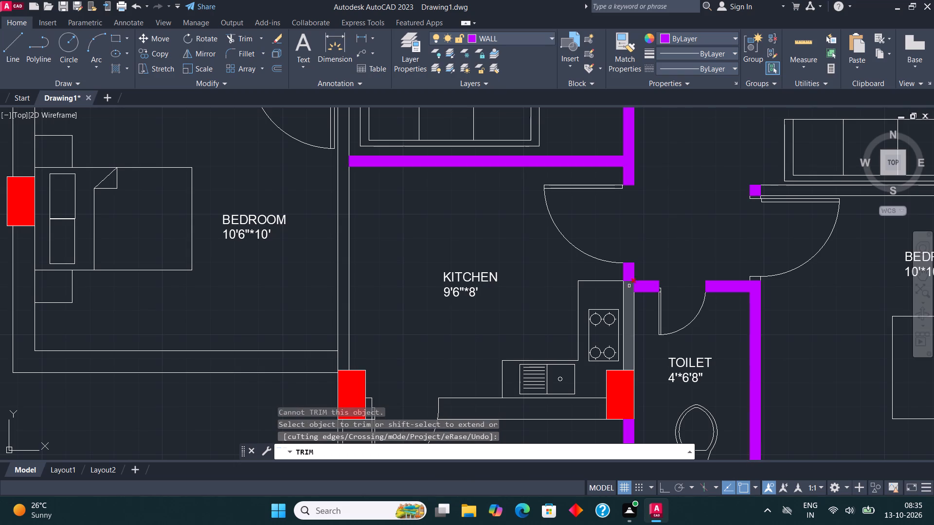
left_click(628, 281)
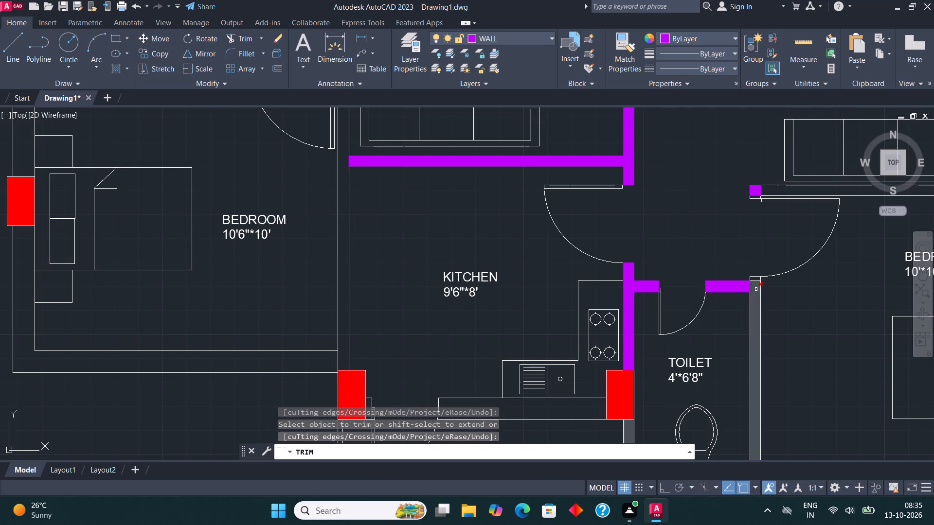
left_click(750, 288)
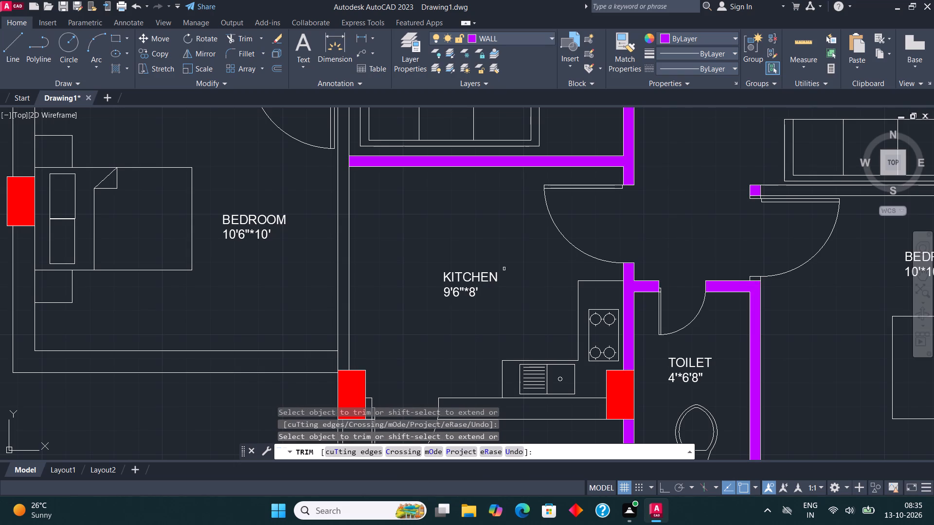
scroll(499, 275, "down", 2)
key("Escape")
Add solid fill to the lower 10'*10' bedroom's outer wall and its wall shared with the living room.
middle_click_drag(725, 321, 679, 303)
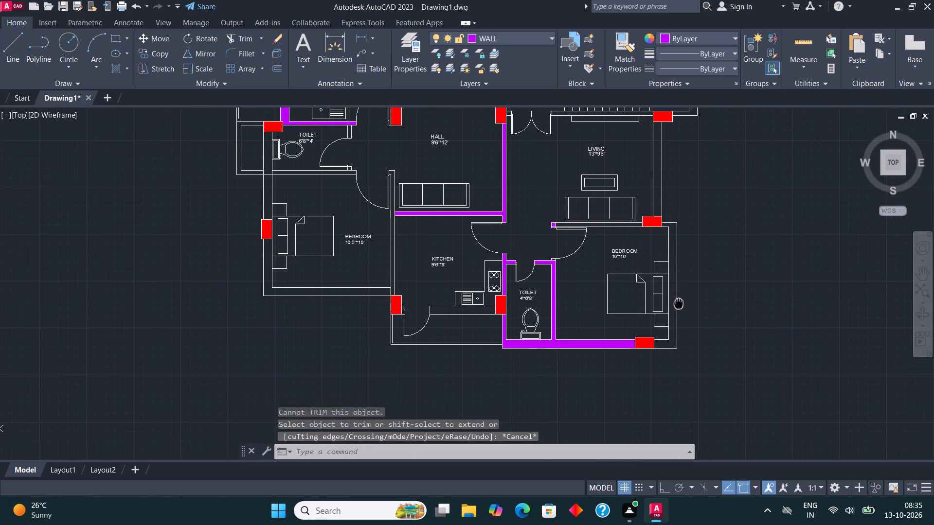
middle_click_drag(679, 303, 669, 300)
key("h")
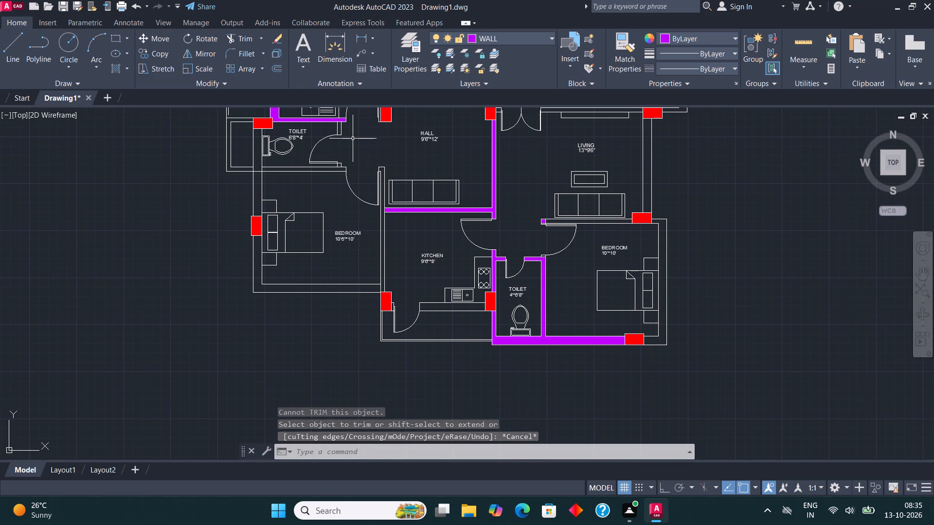
key("Return")
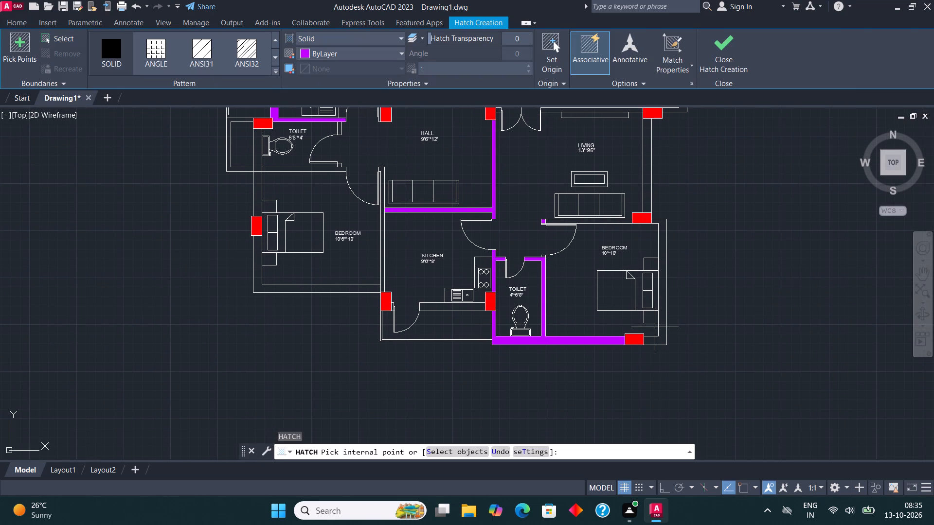
left_click(661, 333)
scroll(594, 224, "up", 2)
left_click(588, 221)
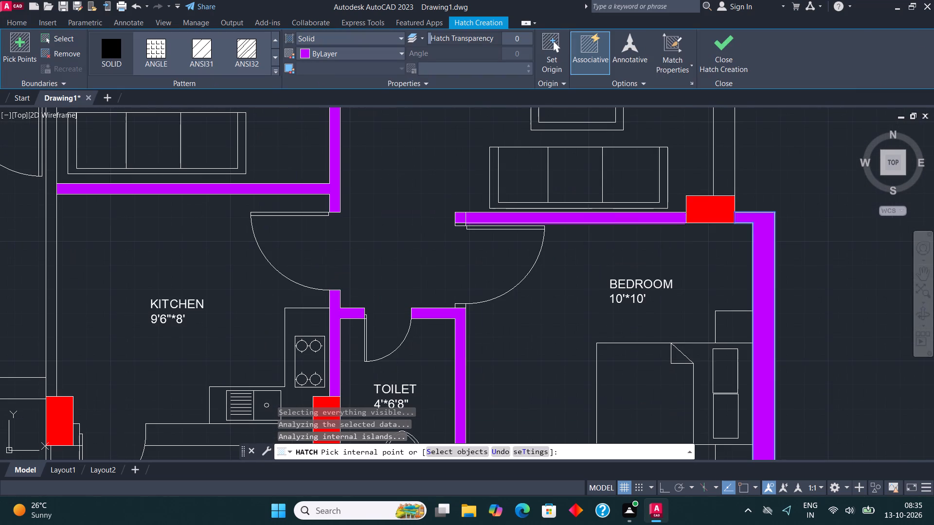
Add solid fill to the 9'6"*8' kitchen's thin balcony walls, its counter-side wall and the short piece beside the balcony door.
scroll(587, 227, "down", 2)
scroll(522, 266, "up", 1)
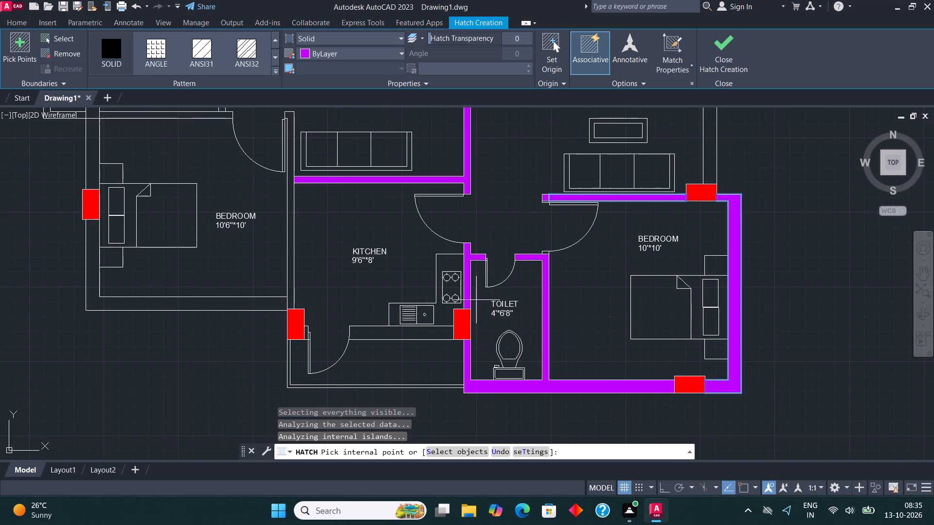
scroll(288, 373, "up", 1)
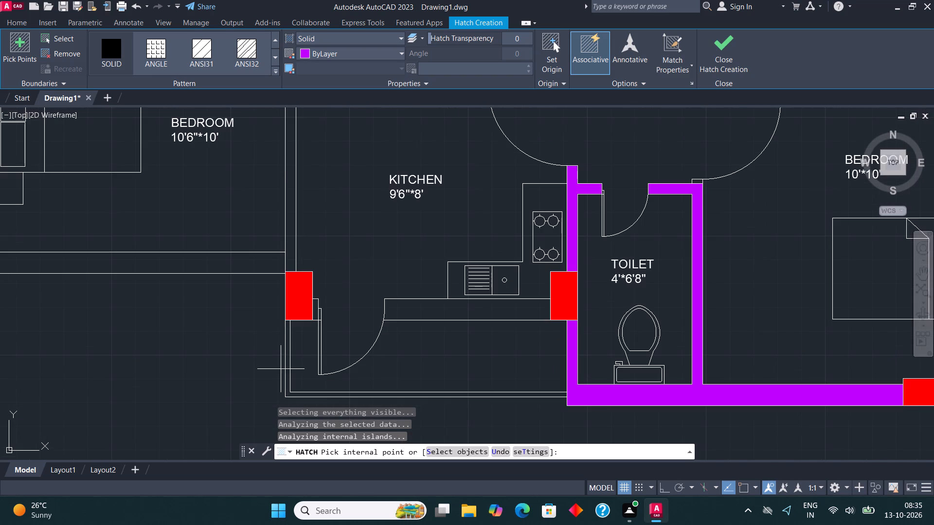
left_click(287, 376)
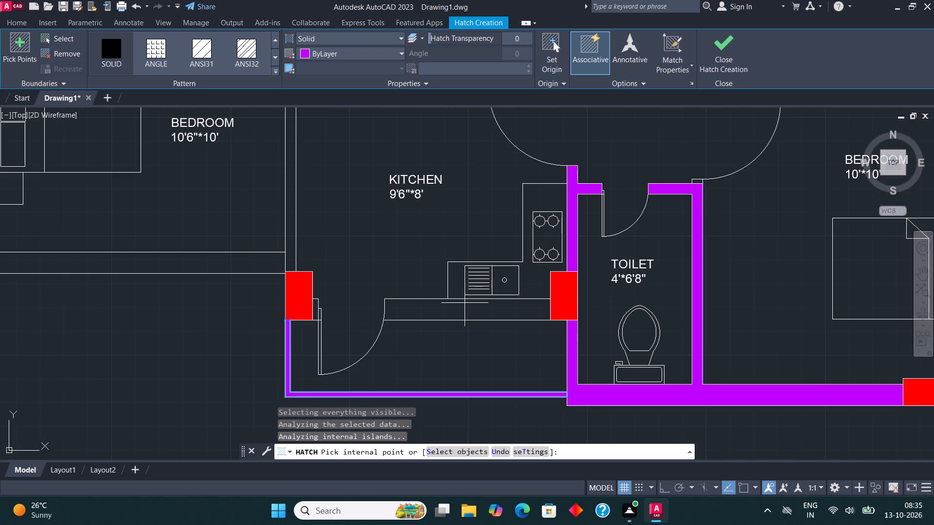
left_click(464, 305)
left_click(315, 307)
Add solid fill to the 10'6"*10' bedroom's outer walls and the continuing outer wall behind the lower 6'8"*4' toilet.
scroll(495, 357, "down", 2)
scroll(394, 271, "up", 2)
left_click(445, 275)
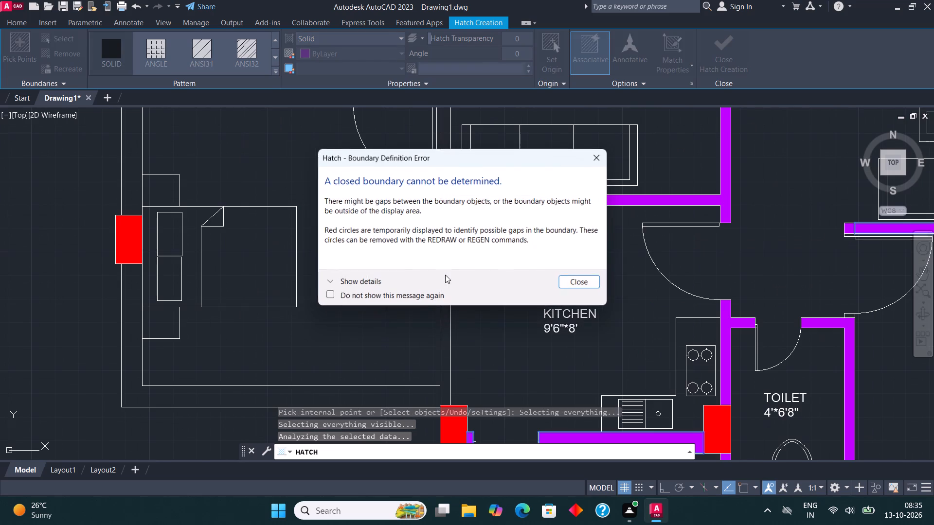
left_click(590, 157)
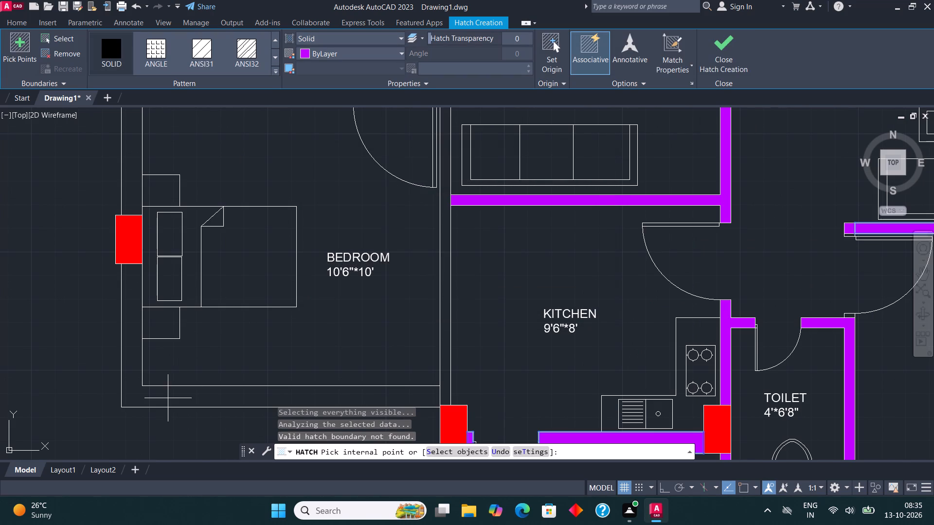
left_click(172, 396)
scroll(287, 402, "down", 3)
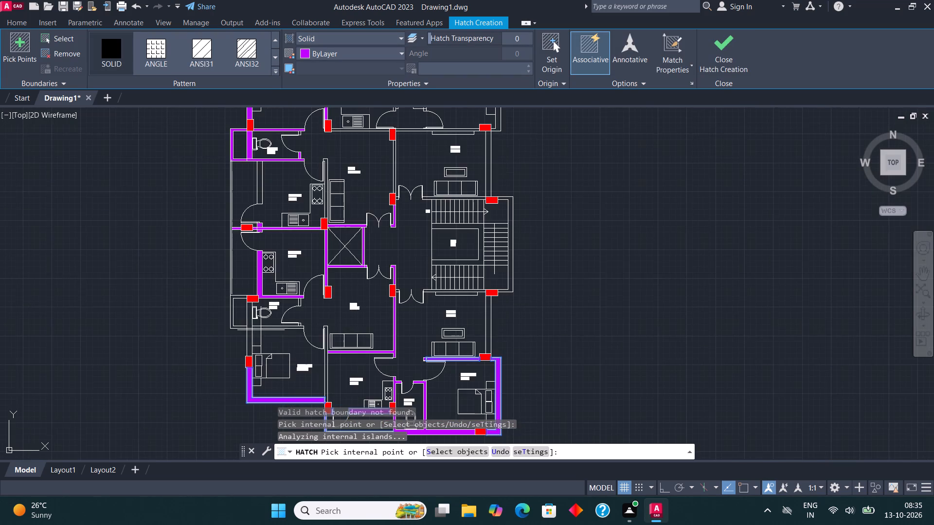
scroll(260, 329, "up", 2)
left_click(231, 305)
left_click(227, 351)
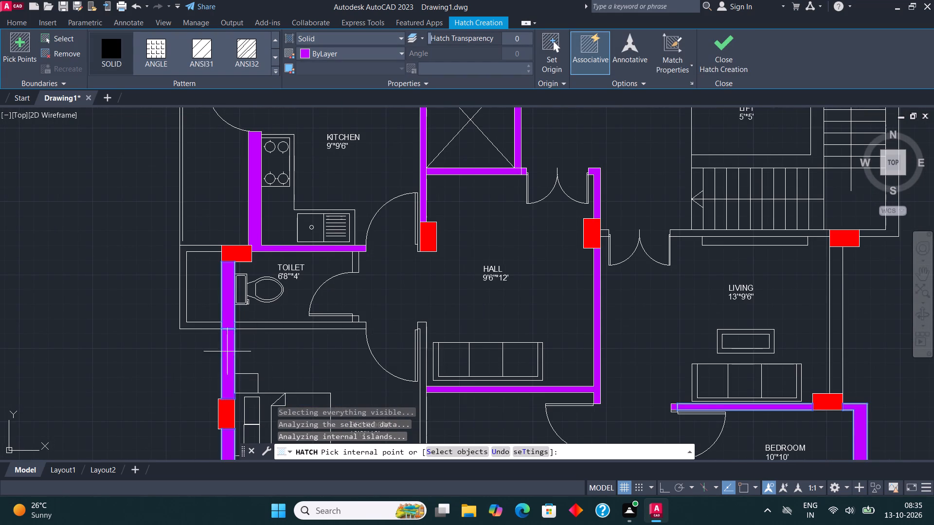
Add solid fill to the lower 6'8"*4' toilet's bedroom-side wall, the short pieces beside its door and the duct walls behind it.
scroll(262, 315, "up", 2)
left_click(270, 332)
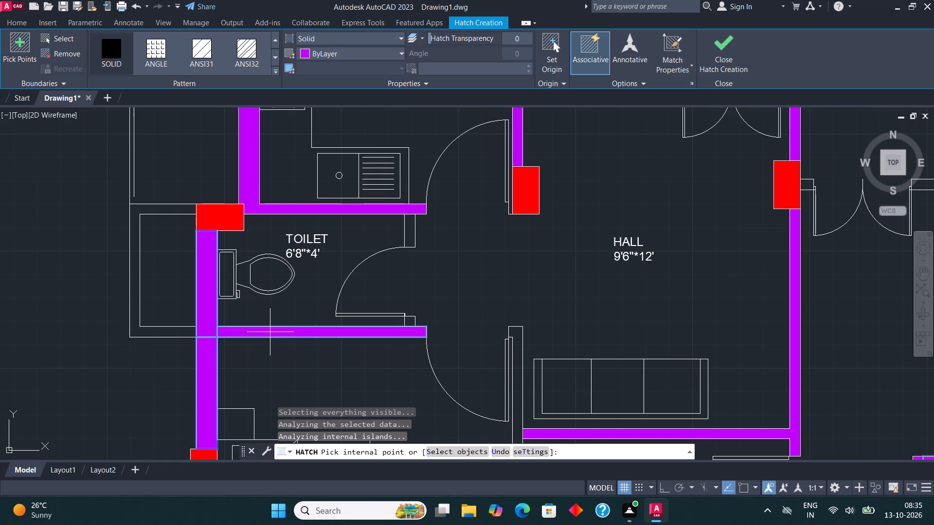
left_click(410, 233)
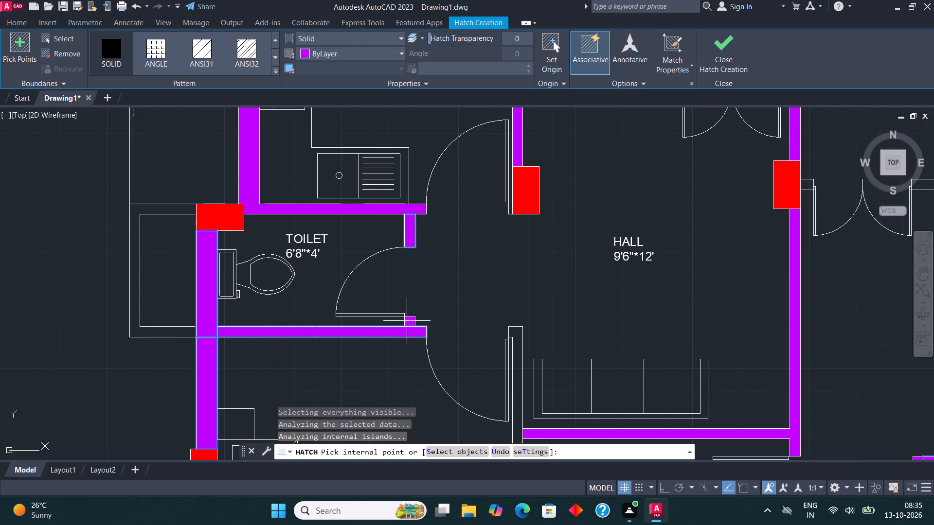
left_click(407, 321)
left_click(516, 356)
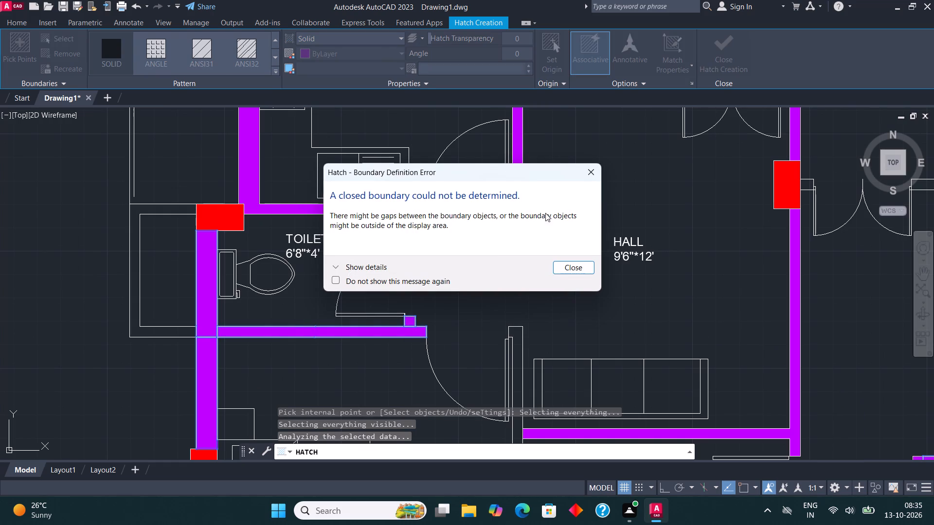
left_click(592, 169)
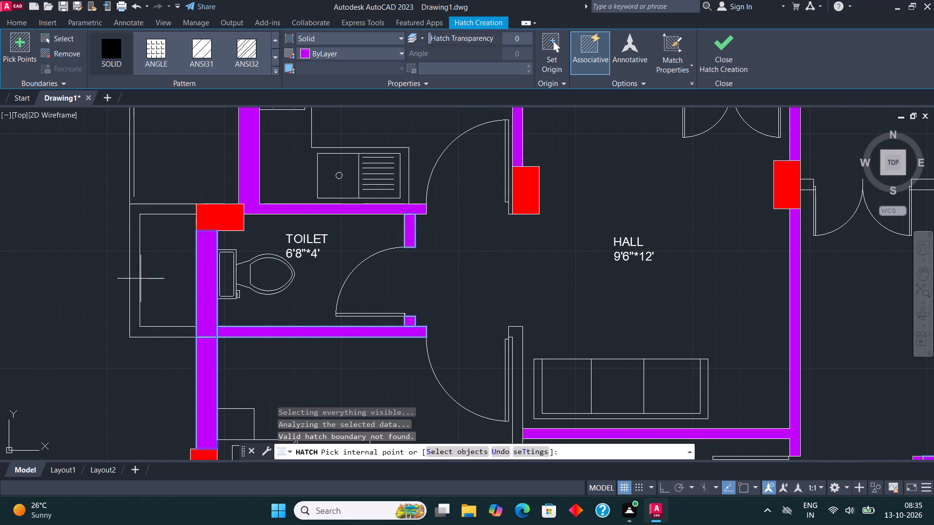
left_click(130, 280)
Add solid fill to the upper 9'*9'6" kitchen's hall-side and balcony-side walls and the remaining short wall beside the upper toilet's door.
scroll(195, 370, "down", 2)
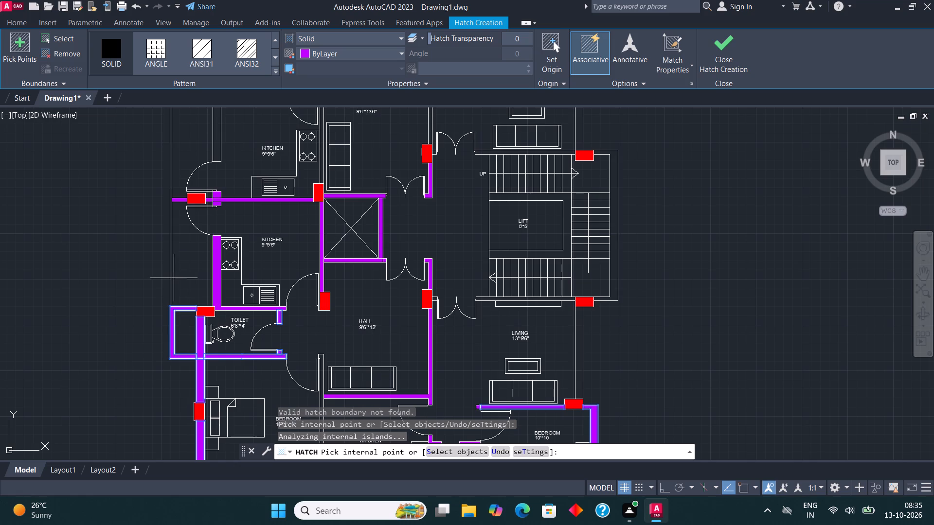
scroll(227, 341, "down", 1)
scroll(210, 173, "up", 2)
left_click(232, 241)
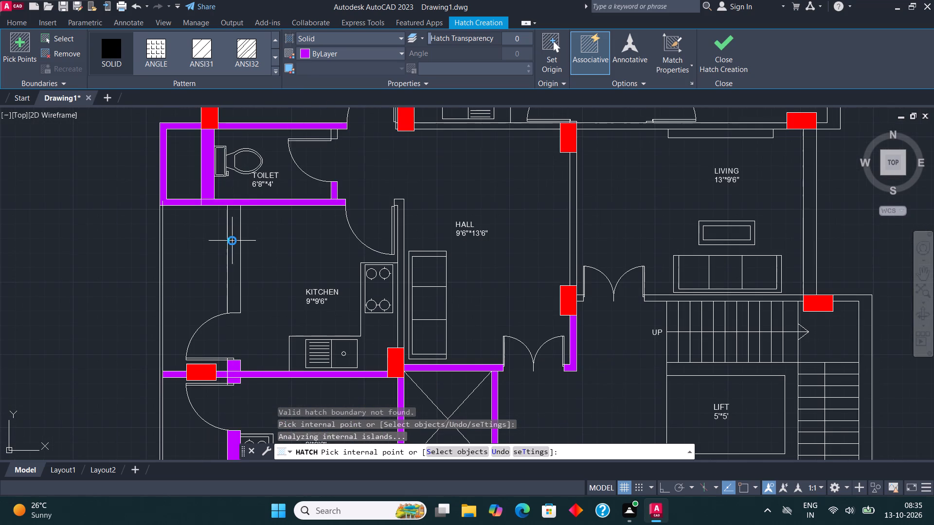
left_click(596, 158)
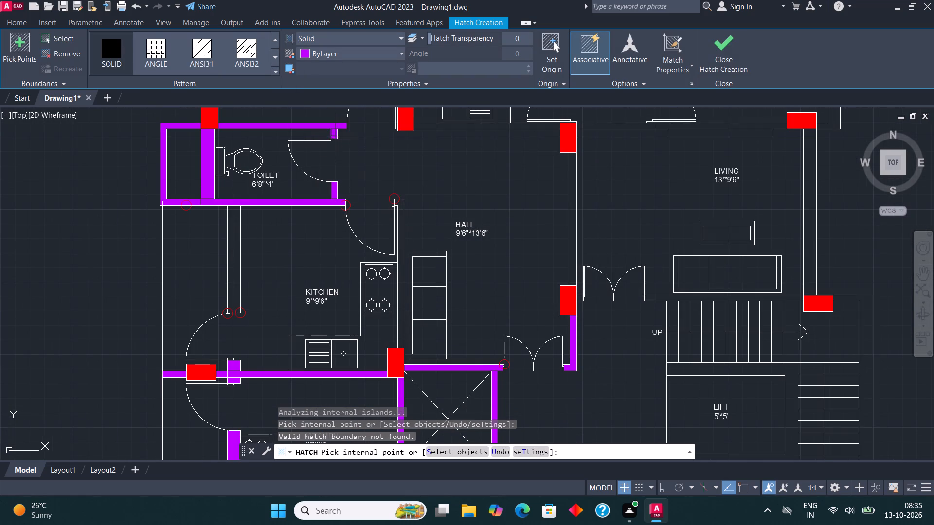
left_click(335, 134)
left_click(400, 242)
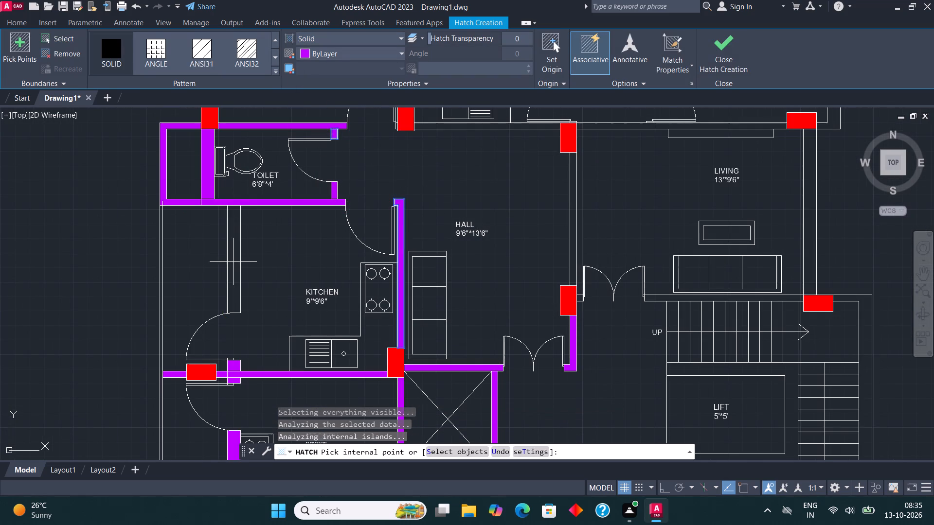
left_click(231, 258)
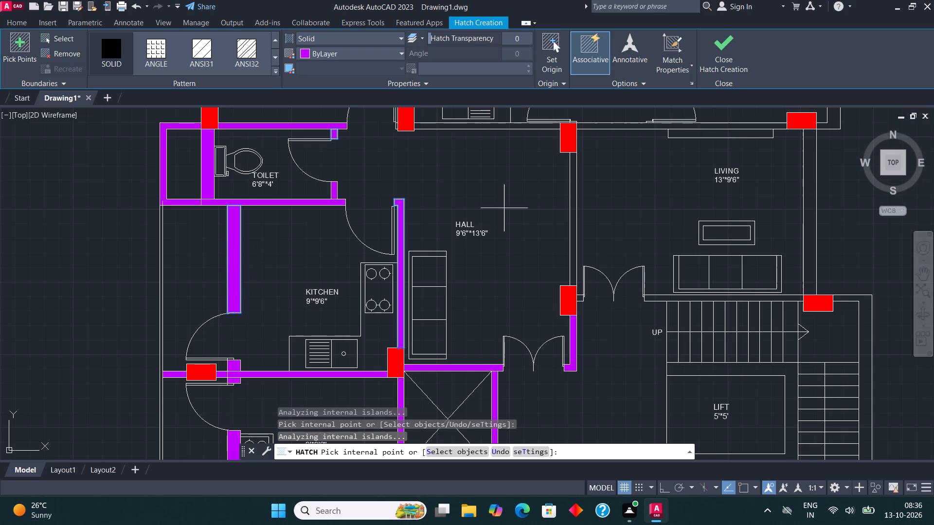
Add solid fill to the wall between the 9'6"*13'6" hall and upper living room, the living's stair-side walls and its outer wall.
left_click(574, 192)
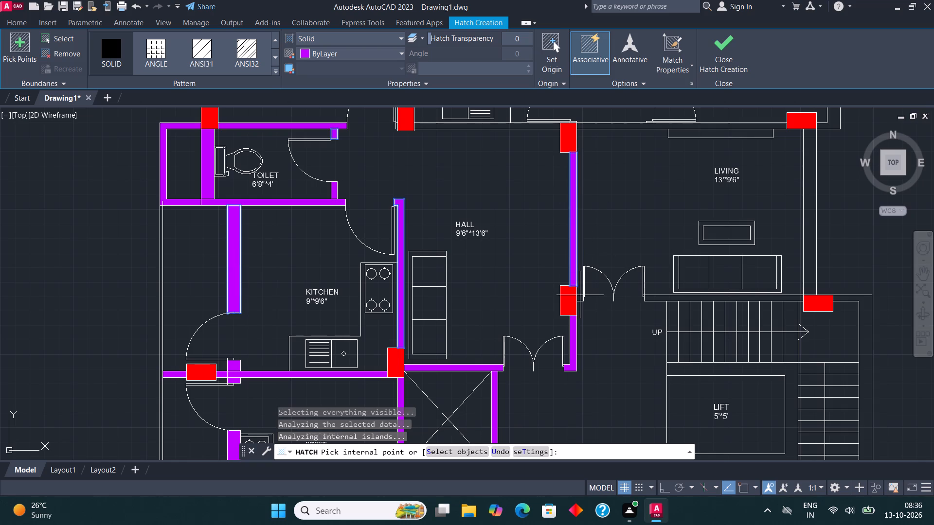
left_click(582, 297)
left_click(678, 298)
left_click(807, 256)
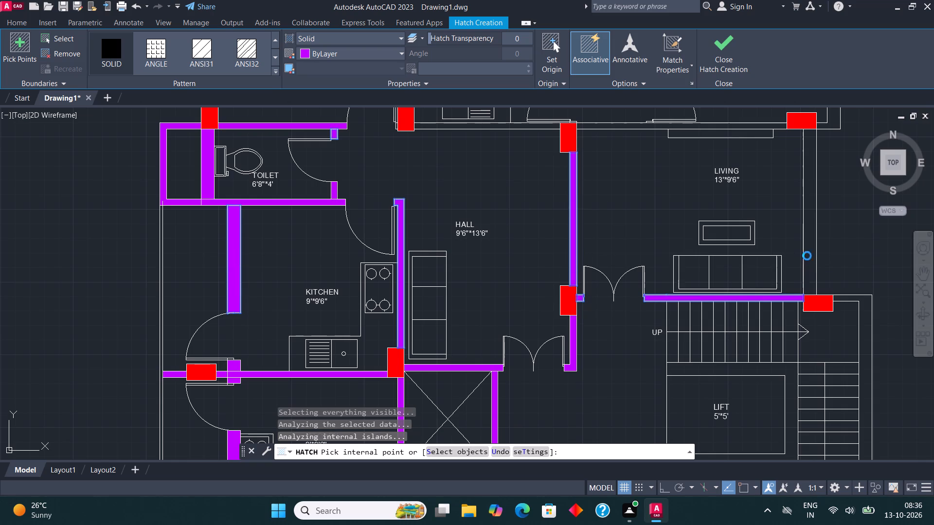
Add solid fill to the staircase's outer wall and the walls around the 5'*5' lift.
scroll(687, 339, "down", 1)
scroll(782, 344, "up", 1)
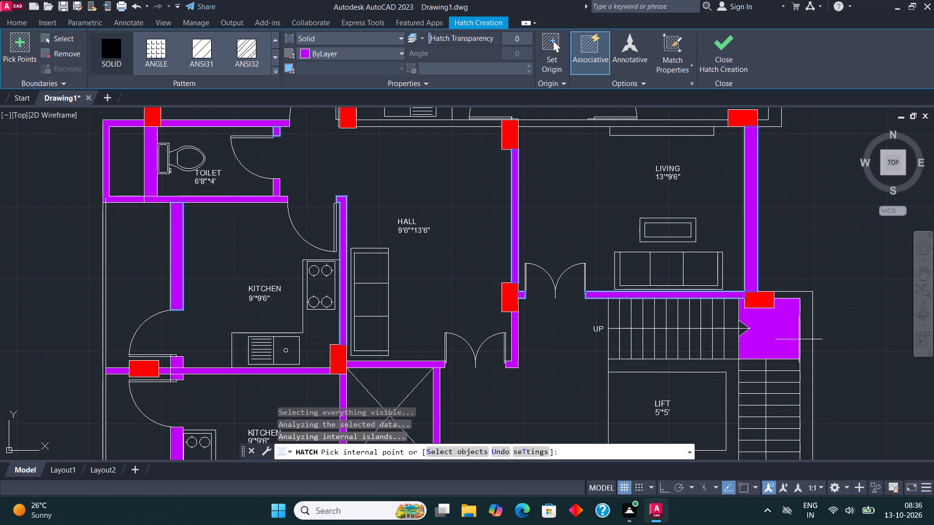
left_click(806, 340)
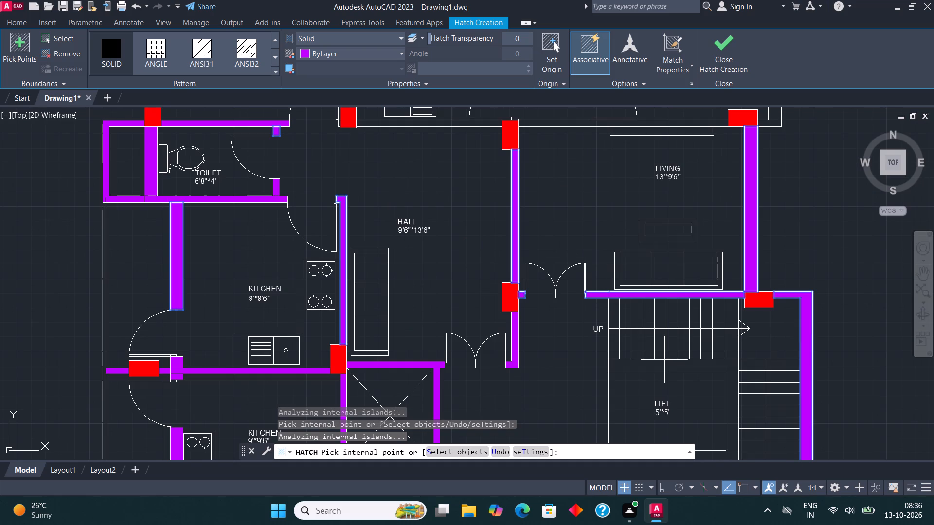
left_click(666, 363)
Add solid fill to the wall between the stairs and lower living room and the short piece across its double door, finishing the hatch.
scroll(519, 222, "down", 1)
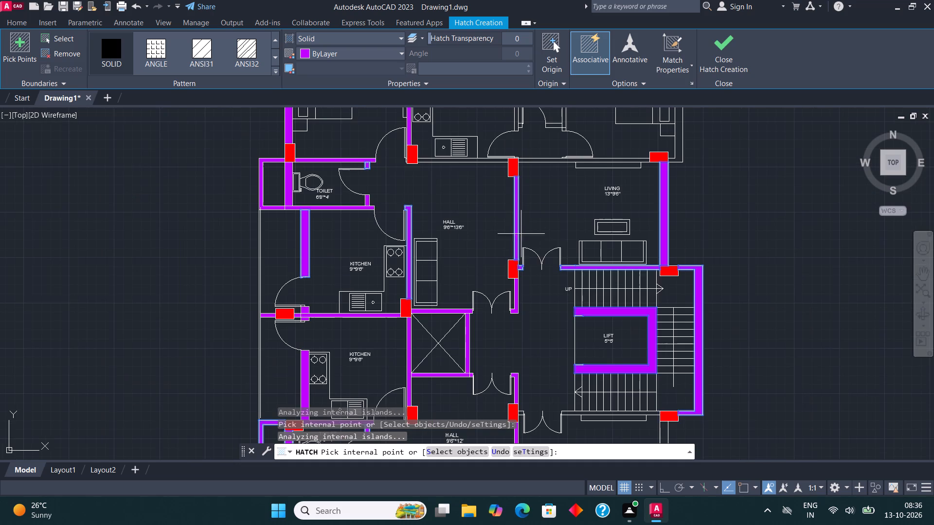
scroll(609, 430, "up", 2)
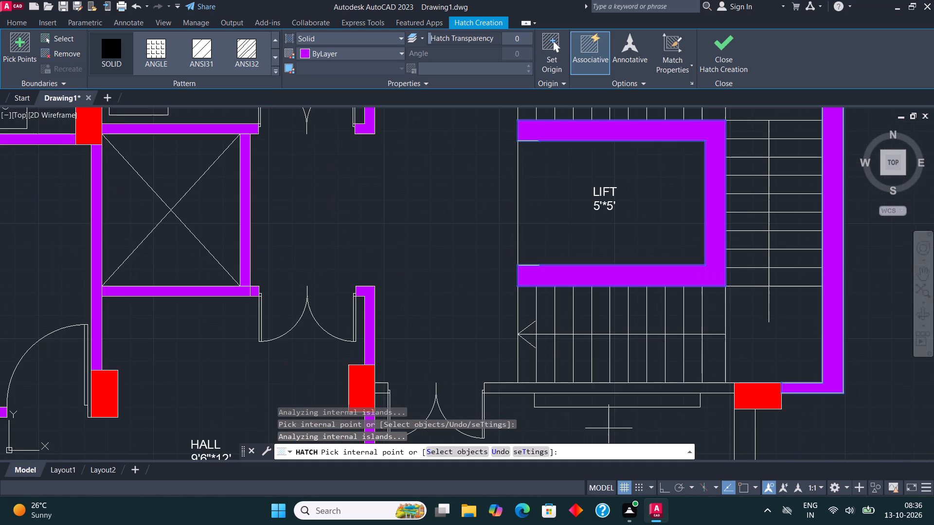
left_click(589, 387)
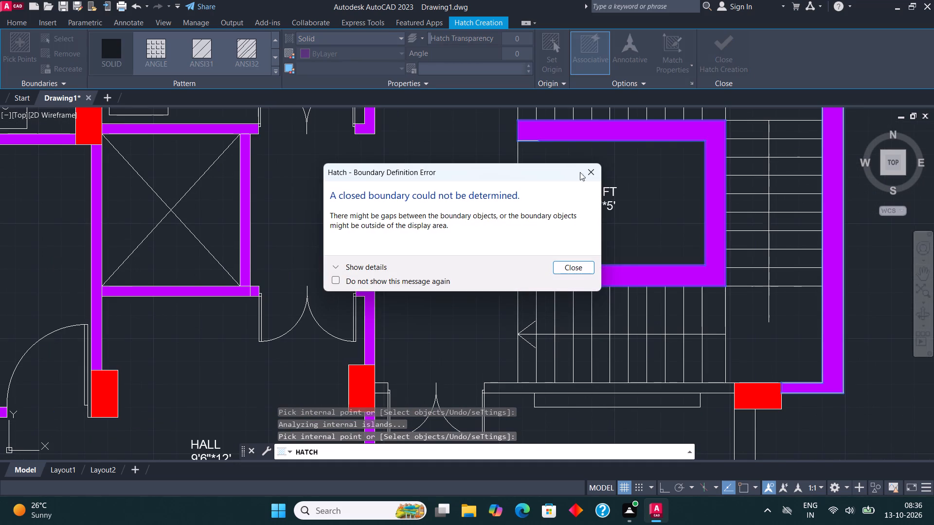
left_click(581, 165)
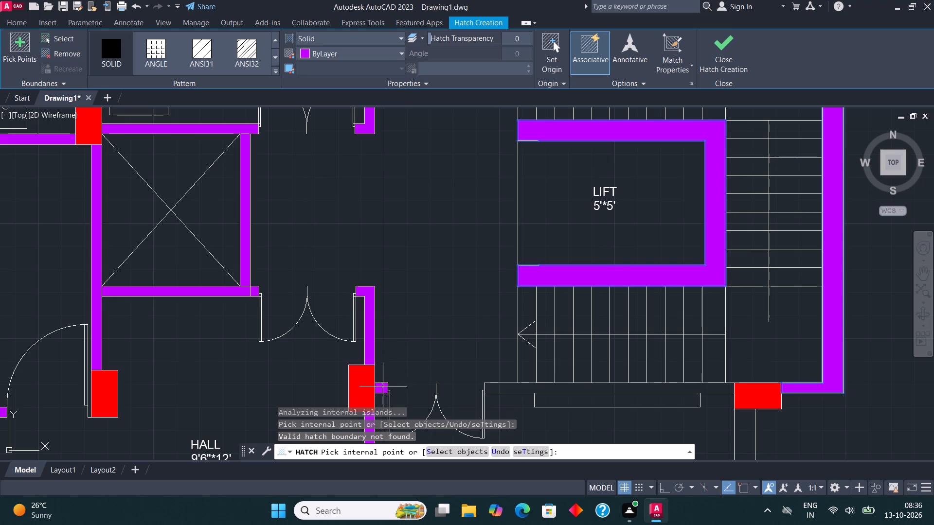
left_click(383, 387)
left_click(543, 386)
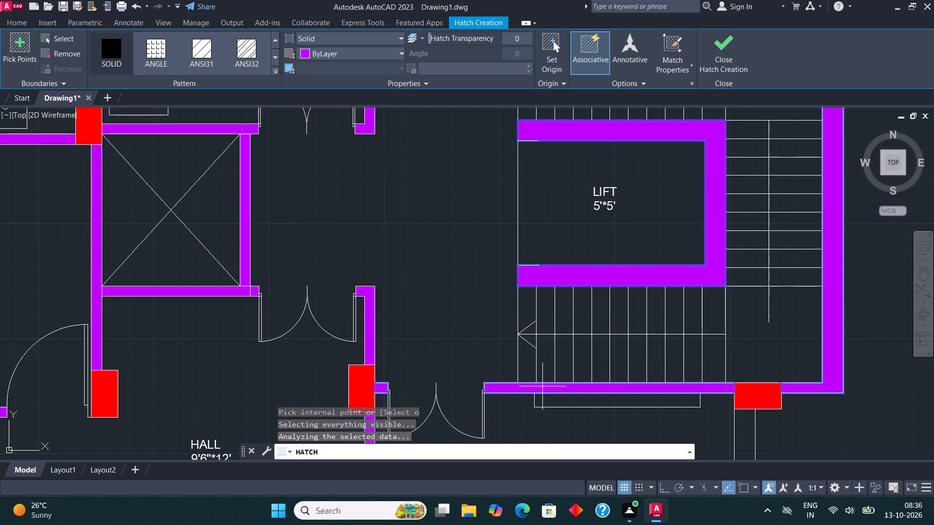
left_click(731, 47)
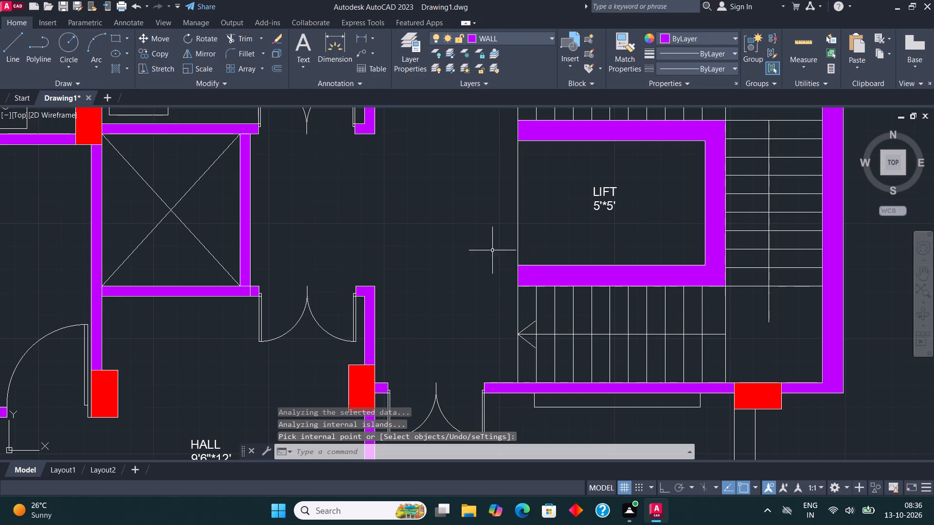
Draw a short line extending the lower 9'*9'6" kitchen balcony's inner wall line down to the toilet duct wall.
scroll(468, 247, "down", 1)
middle_click_drag(407, 255, 426, 230)
middle_click_drag(255, 282, 376, 297)
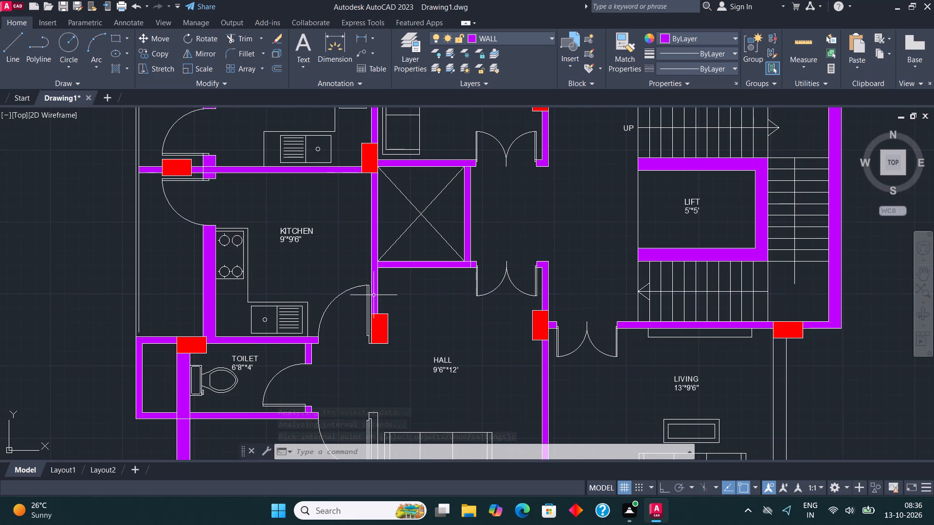
scroll(372, 300, "down", 1)
middle_click_drag(375, 257, 392, 355)
middle_click_drag(393, 230, 411, 332)
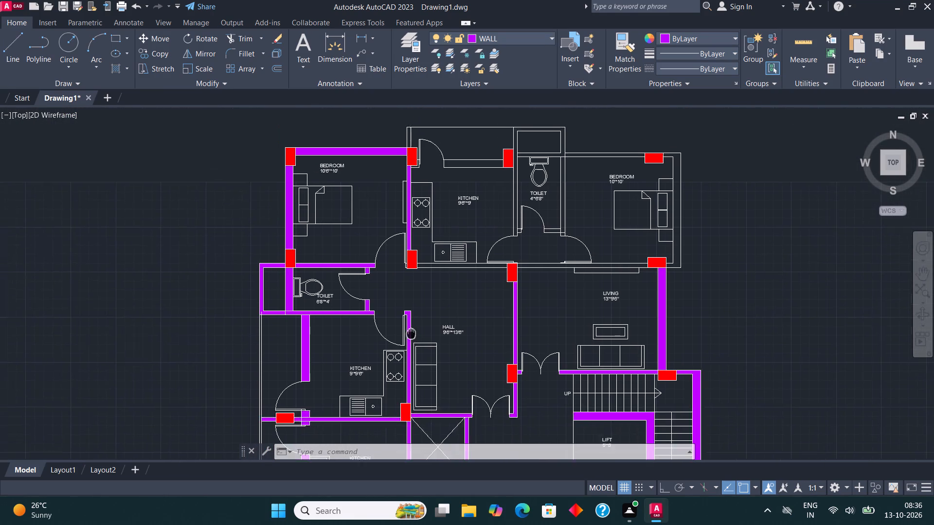
middle_click_drag(411, 332, 414, 351)
scroll(489, 190, "down", 2)
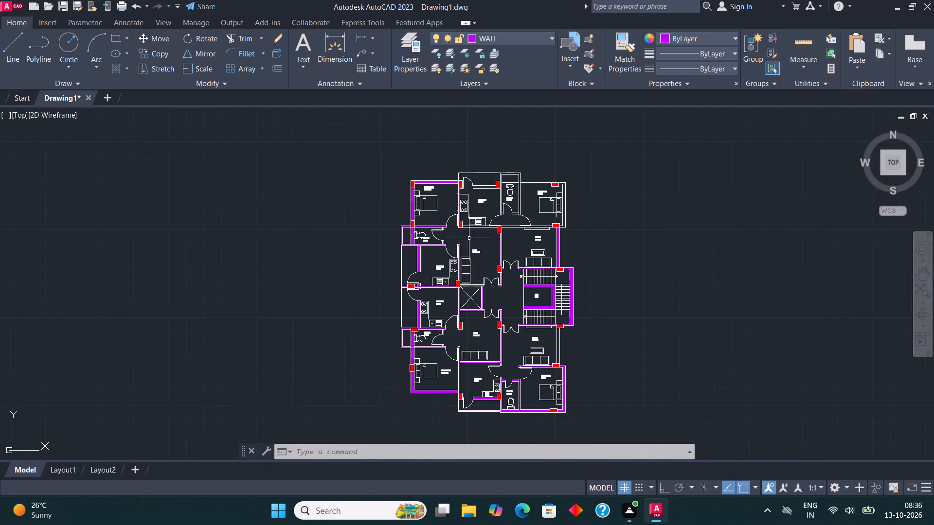
scroll(395, 323, "up", 6)
scroll(445, 333, "up", 1)
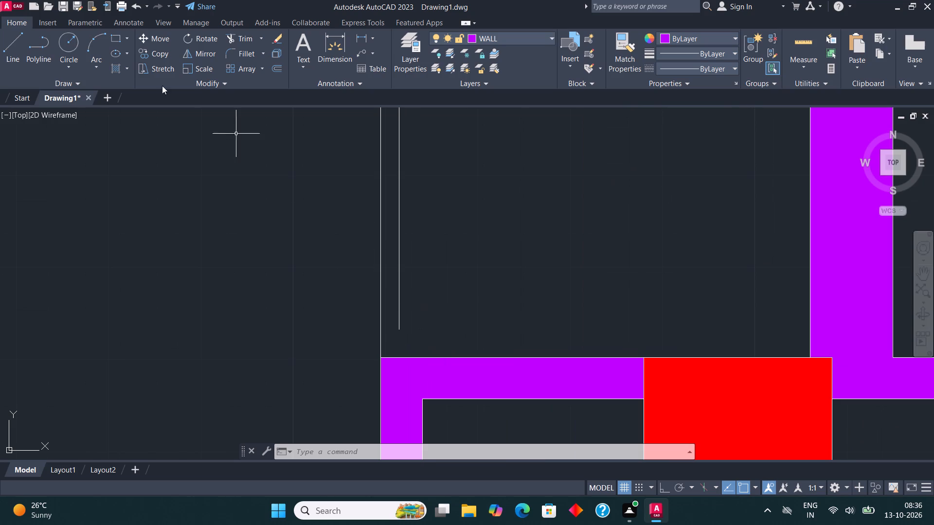
left_click(15, 43)
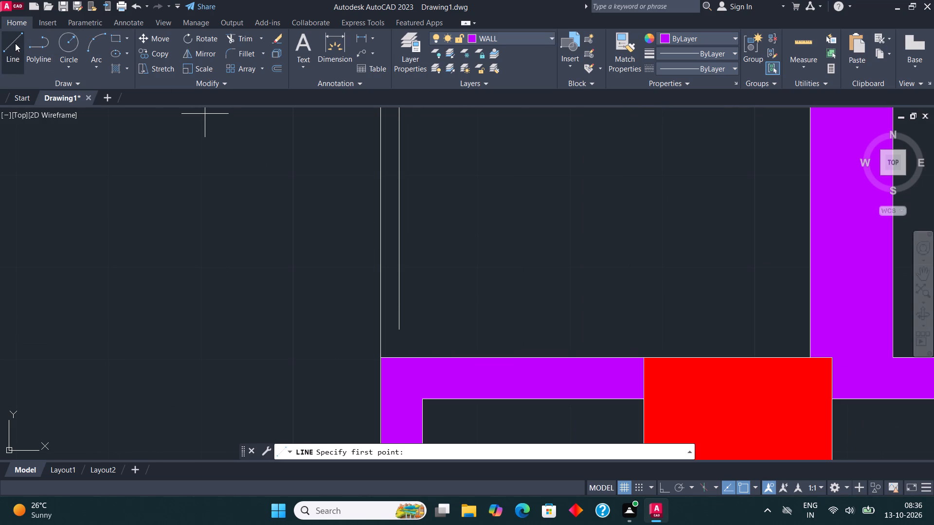
left_click(397, 328)
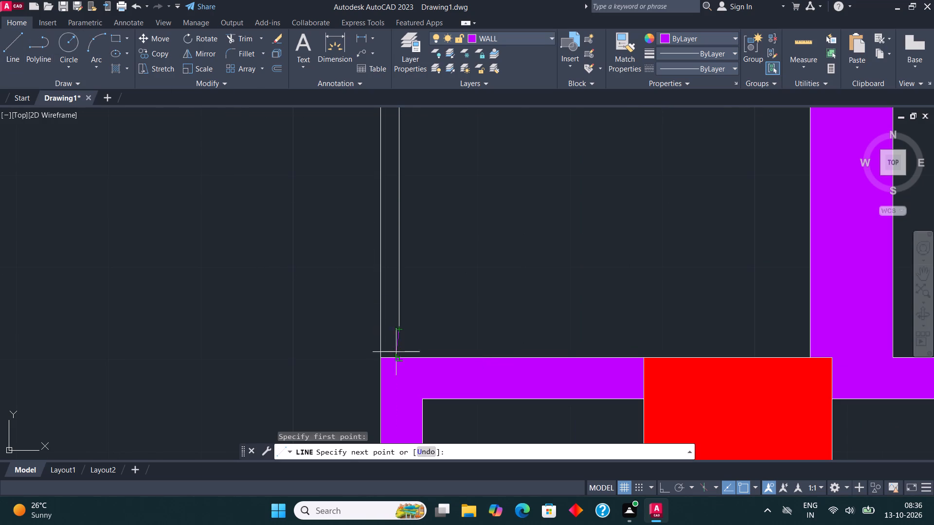
left_click(397, 356)
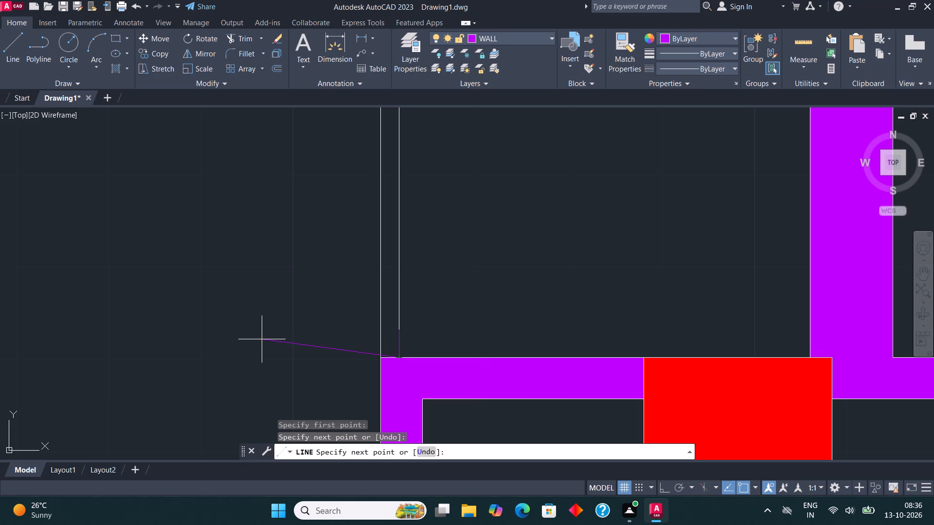
key("Escape")
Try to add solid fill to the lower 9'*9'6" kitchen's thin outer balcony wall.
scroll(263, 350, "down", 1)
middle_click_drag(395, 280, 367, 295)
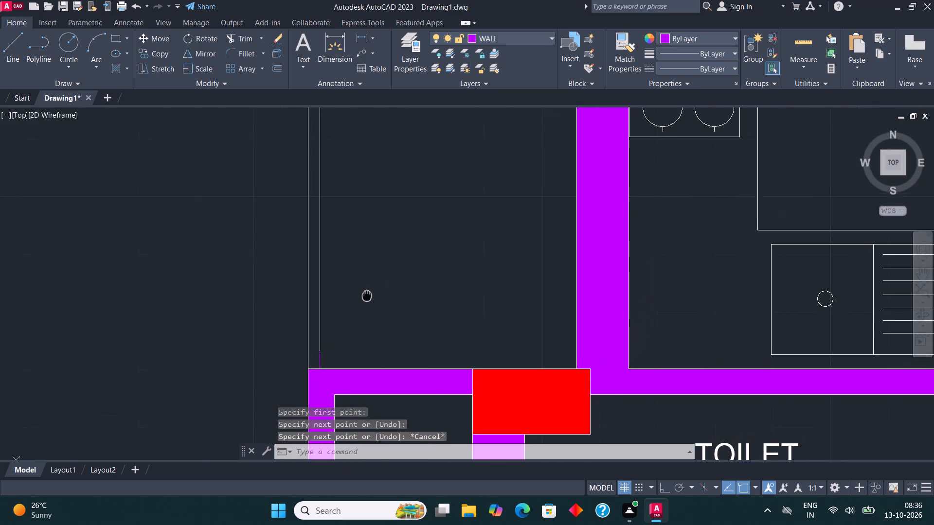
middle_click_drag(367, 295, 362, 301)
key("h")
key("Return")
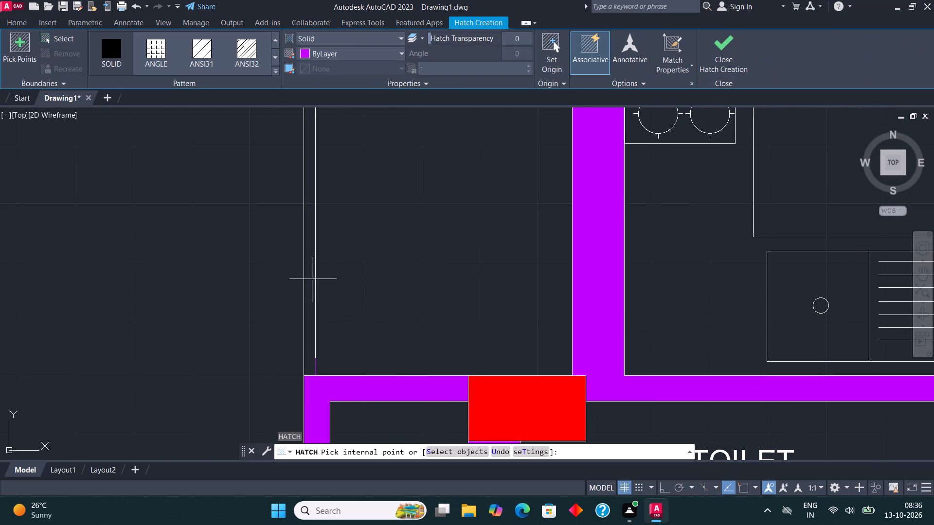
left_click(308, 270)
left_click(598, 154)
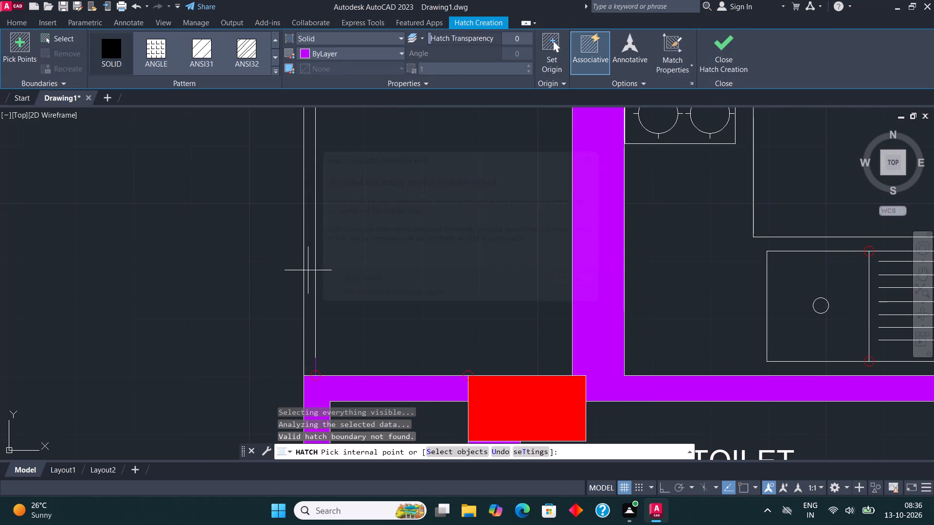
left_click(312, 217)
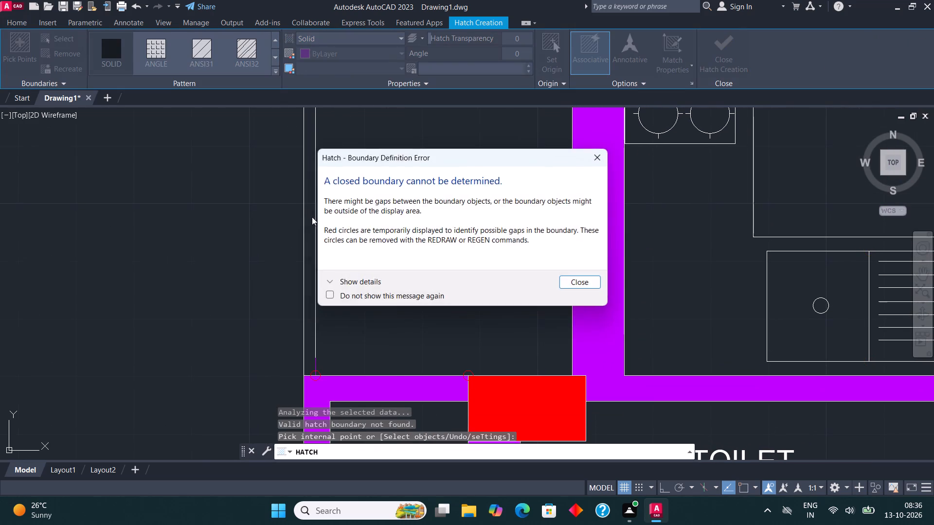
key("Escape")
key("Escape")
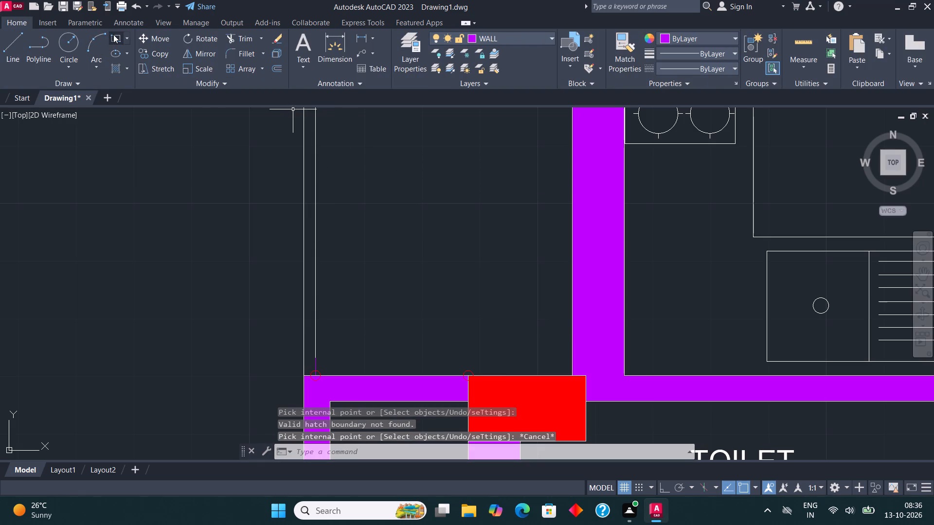
Draw a rectangle over the lower 9'*9'6" kitchen's thin outer balcony wall, from the toilet duct corner to the kitchens' dividing wall.
left_click(114, 35)
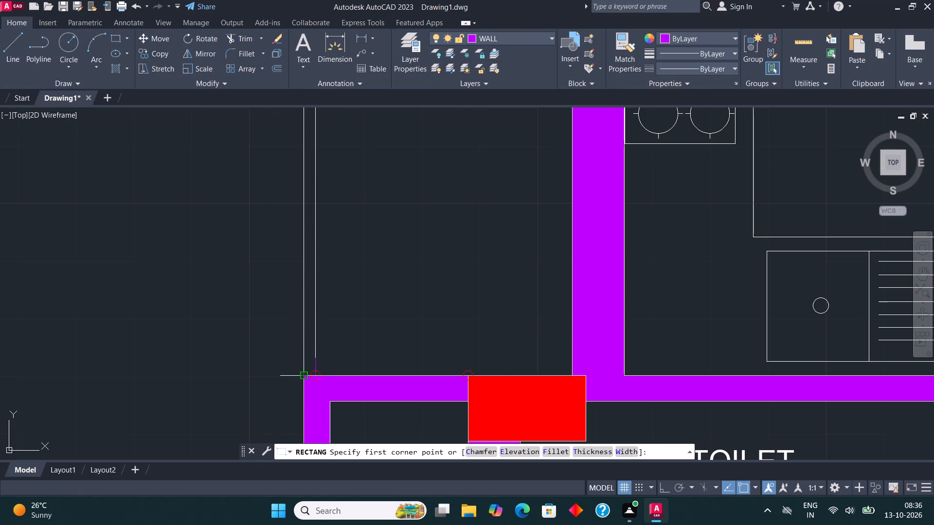
left_click(303, 377)
scroll(305, 382, "down", 3)
scroll(305, 224, "up", 3)
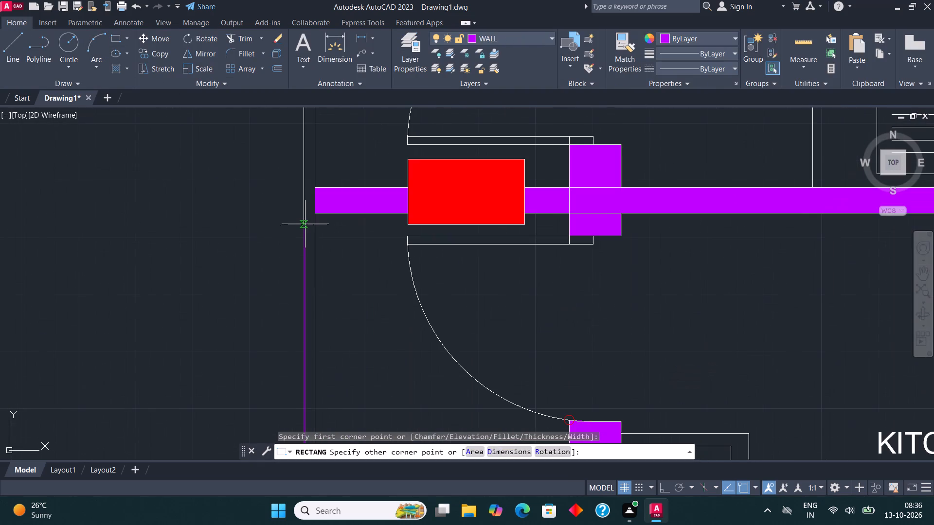
left_click(318, 212)
Draw a rectangle over the upper 9'*9'6" kitchen's thin outer balcony wall, from the dividing wall to the upper toilet's duct wall.
scroll(310, 298, "down", 1)
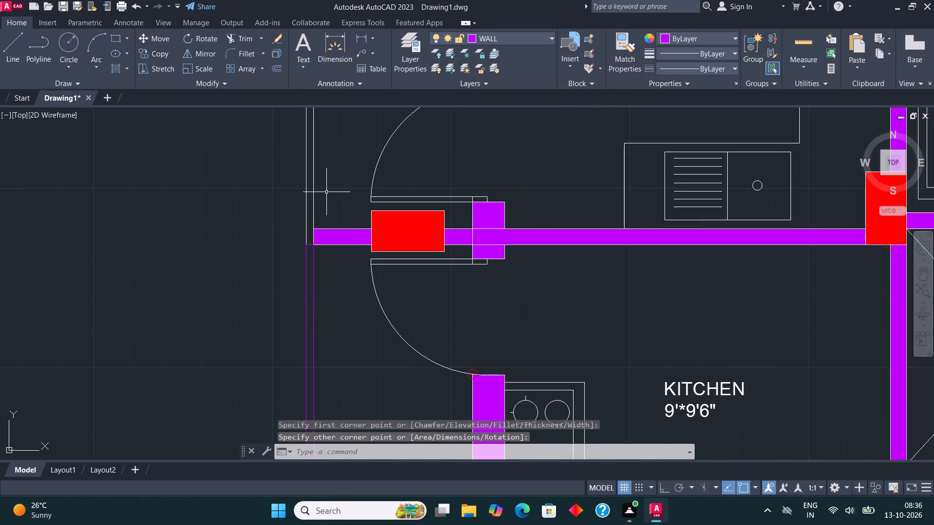
middle_click_drag(331, 194, 329, 245)
left_click(117, 36)
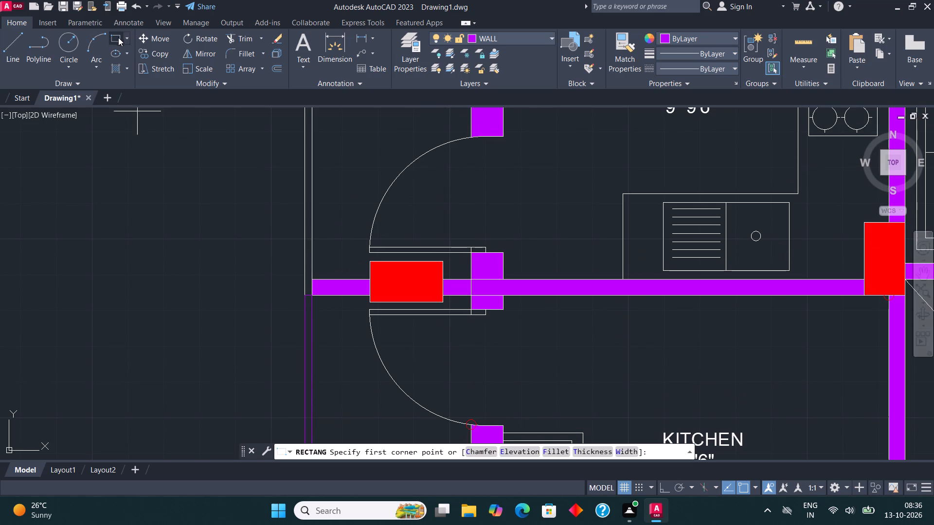
left_click(302, 295)
scroll(304, 303, "down", 3)
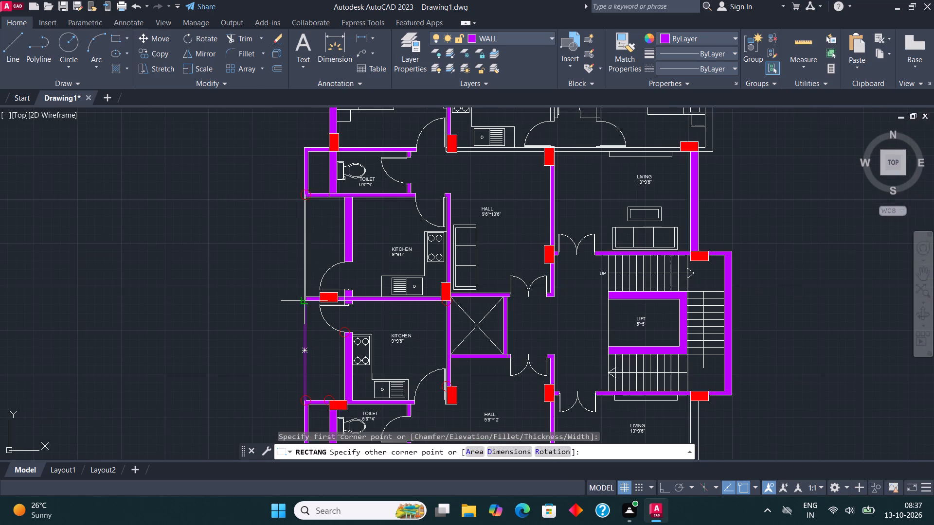
scroll(302, 198, "up", 4)
left_click(316, 188)
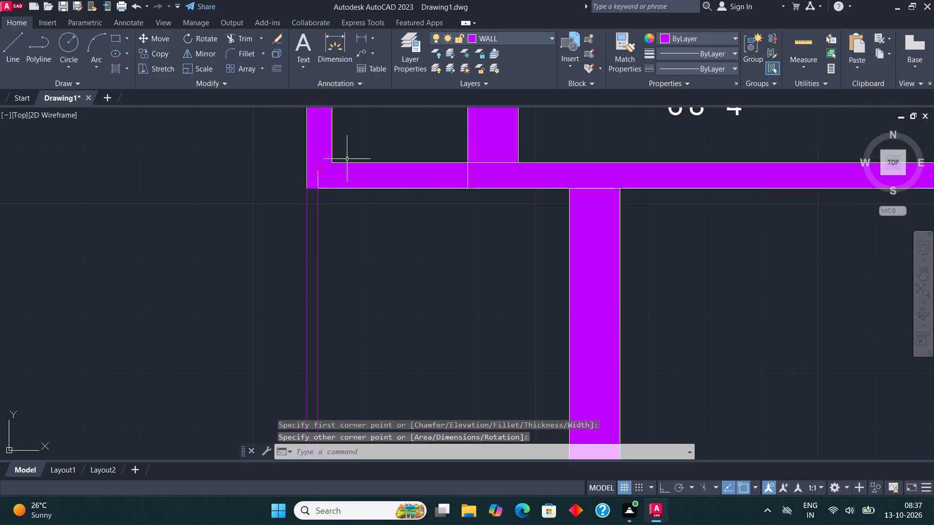
Draw a rectangle over the 9'6"*9' kitchen balcony's side wall, from the bedroom corner column to the balcony's outer corner.
scroll(348, 159, "down", 3)
scroll(353, 261, "down", 2)
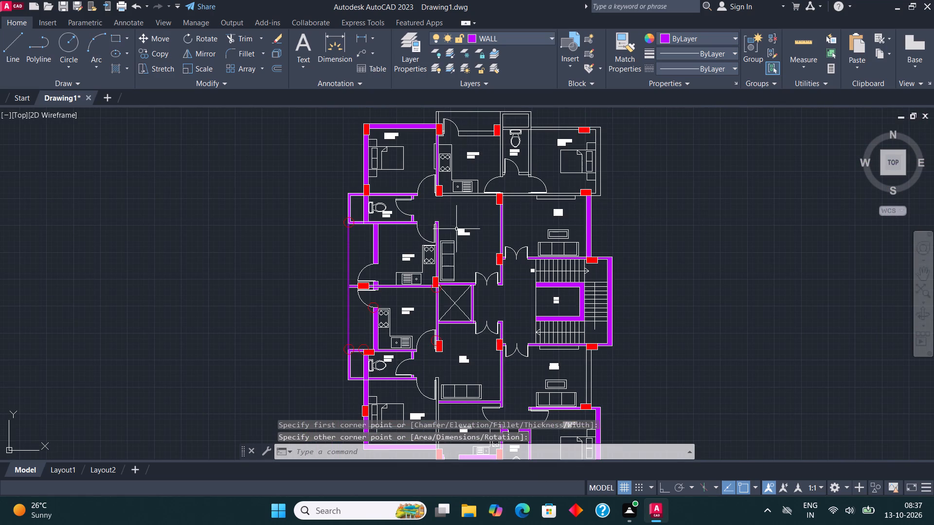
middle_click_drag(455, 234, 434, 348)
scroll(419, 223, "up", 3)
scroll(440, 274, "up", 2)
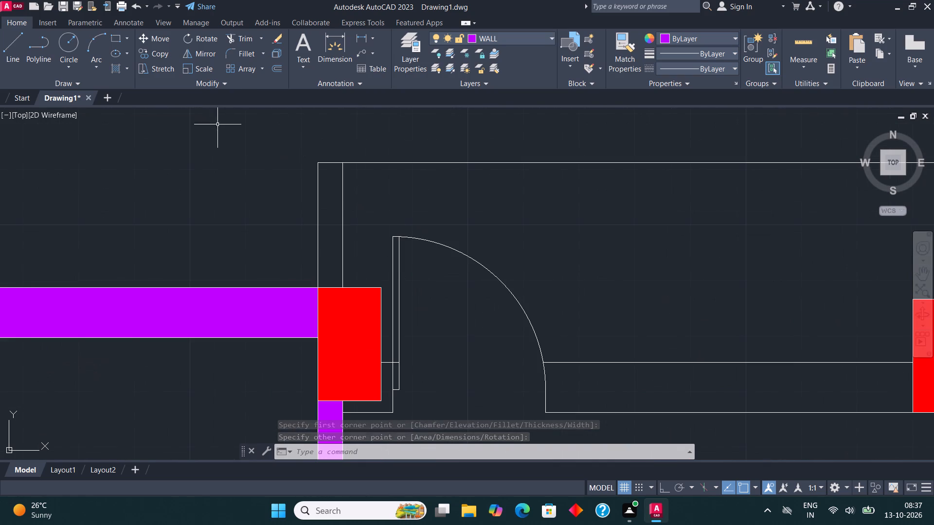
left_click(112, 36)
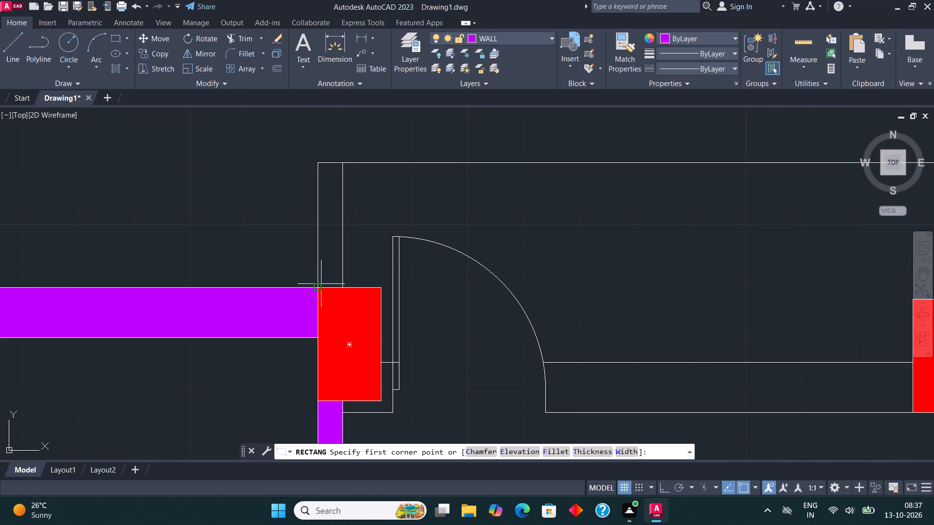
left_click(318, 293)
left_click(342, 162)
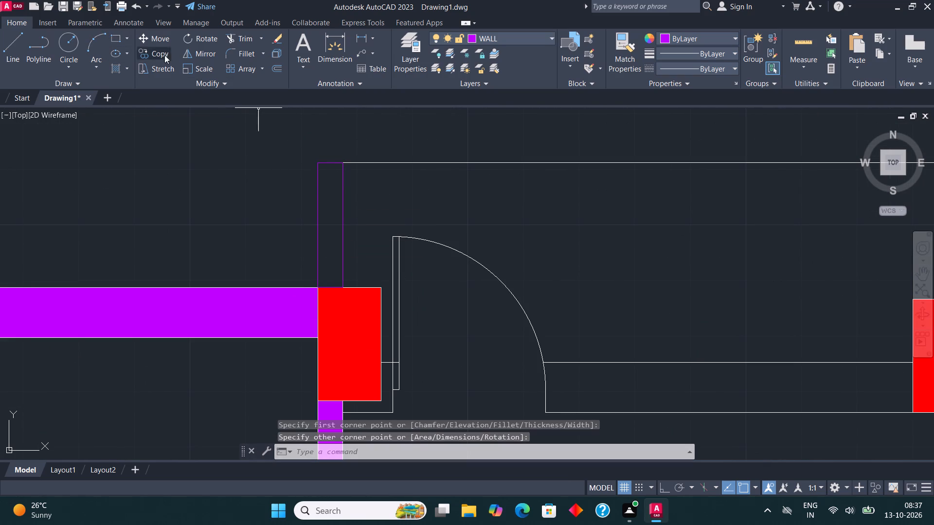
Draw a rectangle over the 9'6"*9' kitchen's wall between the balcony door and the column beside the toilet.
left_click(115, 37)
scroll(213, 242, "down", 1)
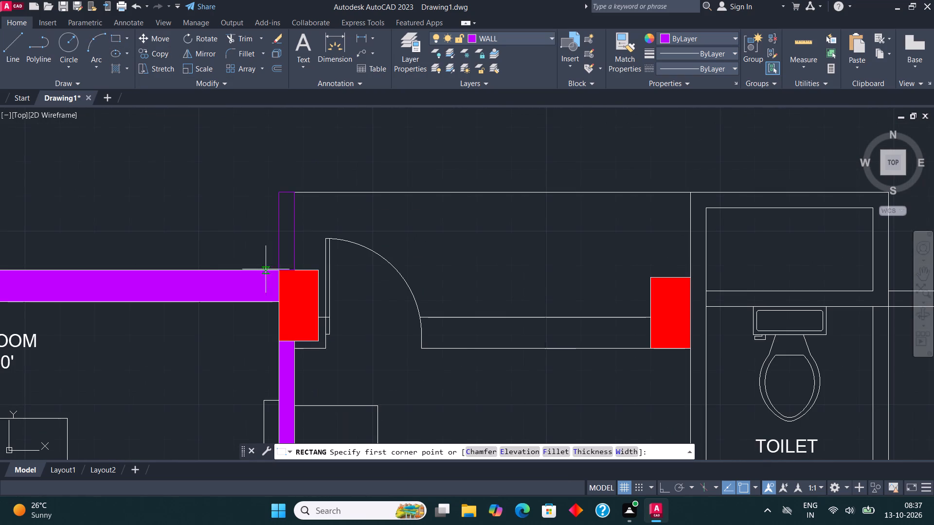
left_click(425, 350)
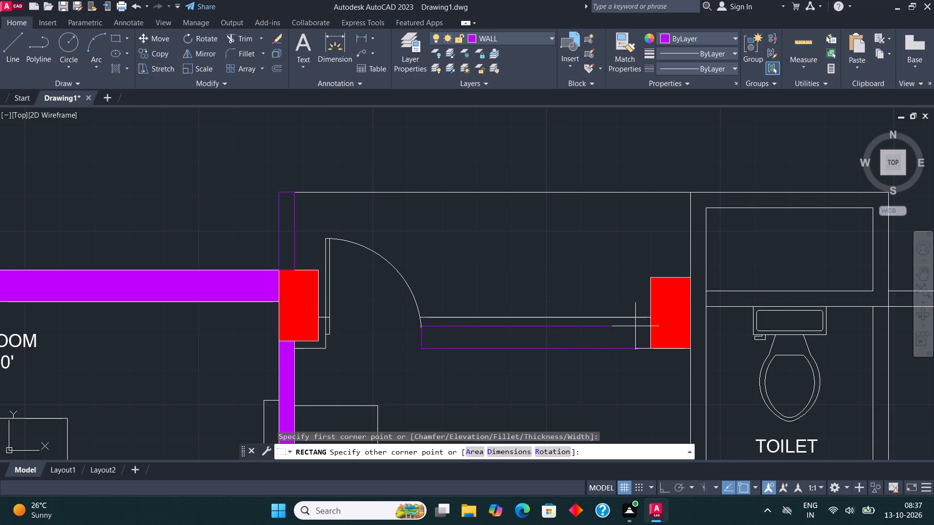
left_click(655, 316)
scroll(262, 318, "down", 2)
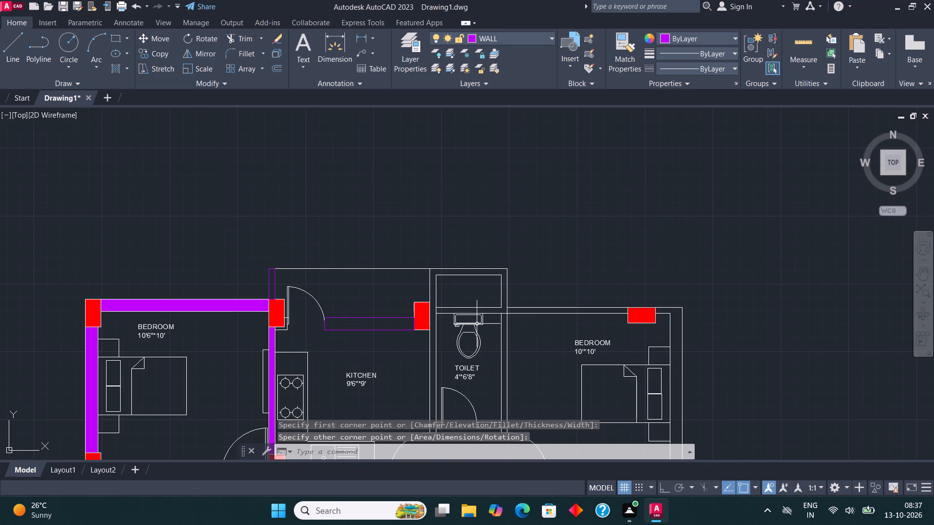
Start a solid purple hatch and fill the 9'6"*9' kitchen balcony's side wall, the stub by the corner column and the wall beside the balcony door.
middle_click_drag(491, 283, 478, 183)
key("Escape")
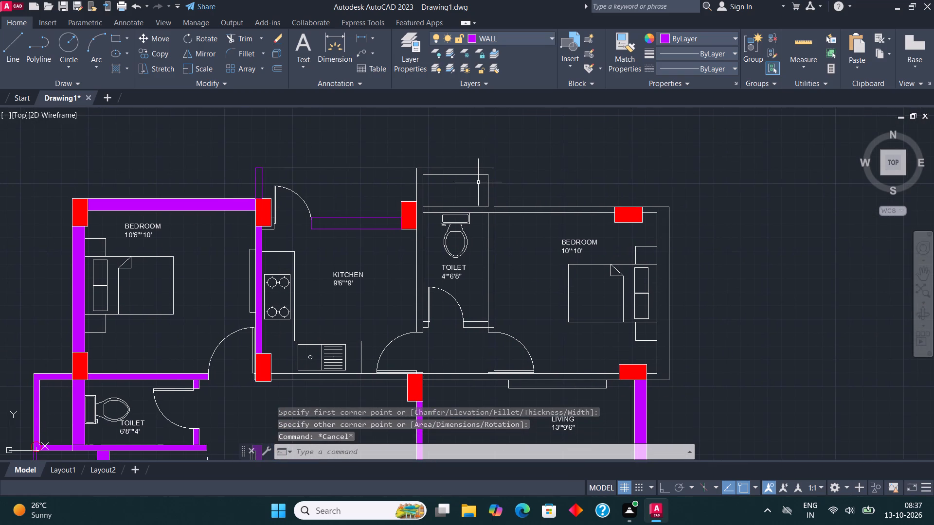
key("h")
key("Return")
scroll(266, 175, "up", 1)
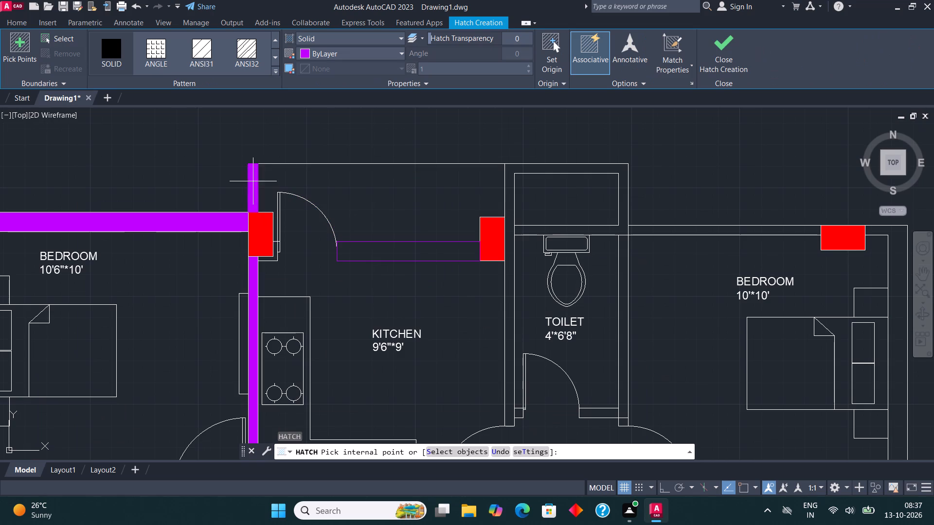
left_click(253, 182)
left_click(275, 255)
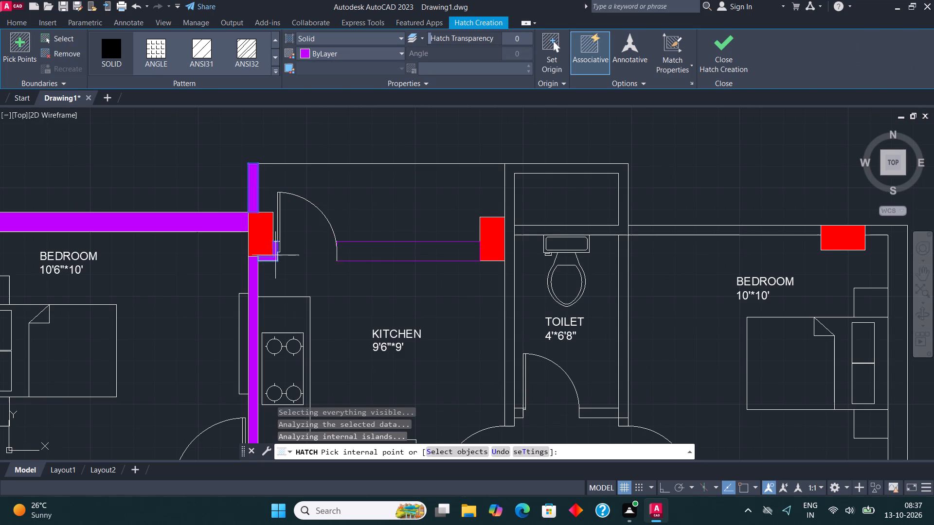
left_click(375, 255)
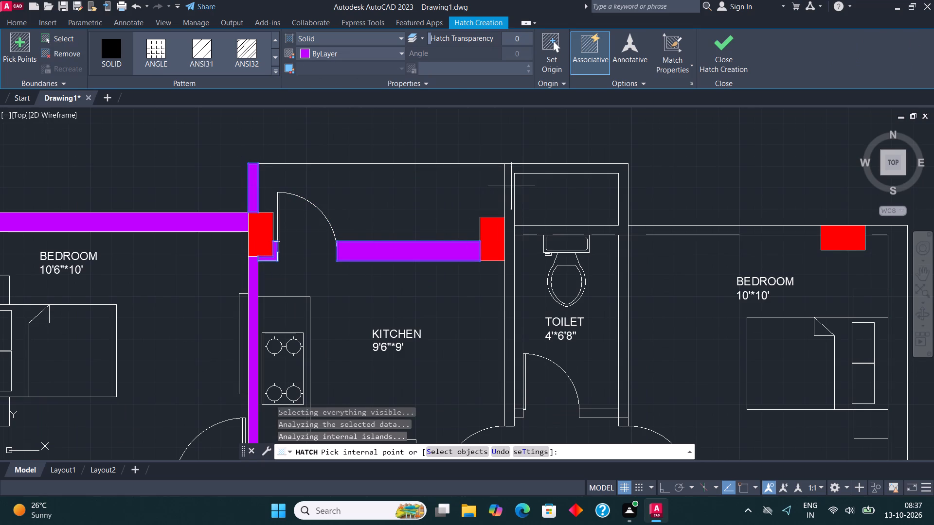
Fill the side walls and duct surround of the 4'*6'8" toilet beside the 9'6"*9' kitchen with the solid purple hatch.
left_click(511, 186)
left_click(624, 272)
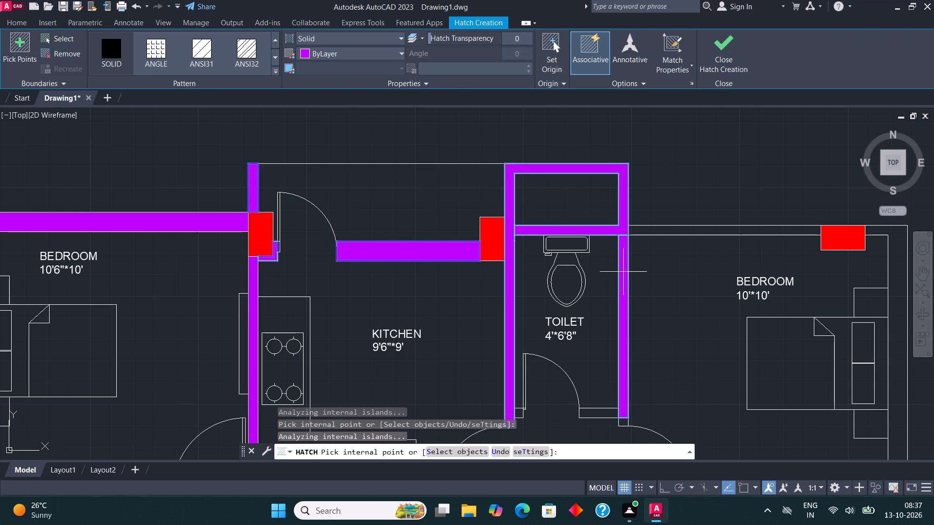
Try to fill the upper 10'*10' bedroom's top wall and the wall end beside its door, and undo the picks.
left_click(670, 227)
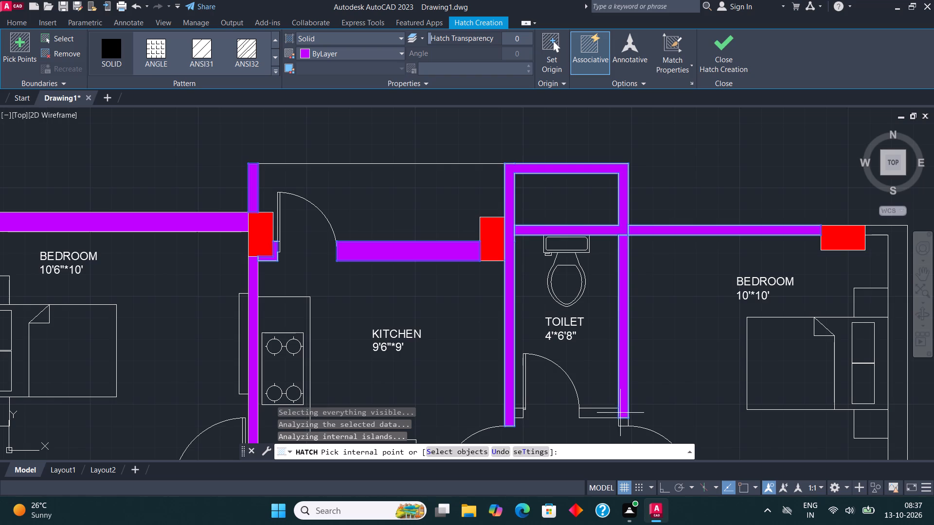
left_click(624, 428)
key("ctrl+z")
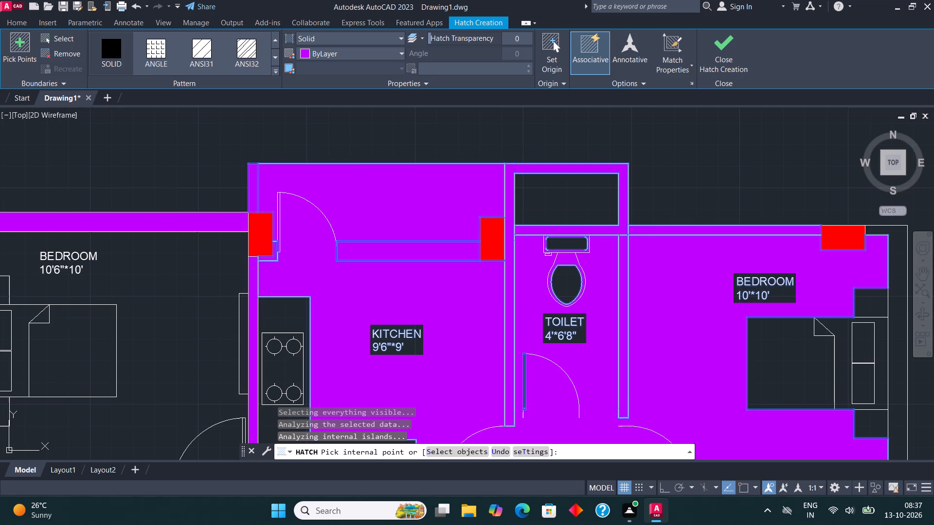
Fill the wall pieces on both sides of the upper 4'*6'8" toilet's door and the wall end at the bedroom door in purple.
left_click(600, 414)
left_click(520, 411)
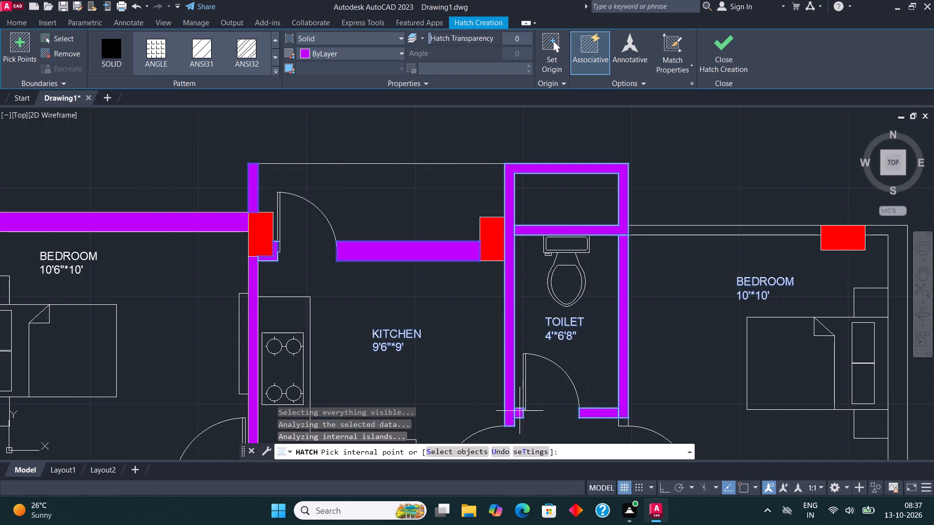
left_click(626, 420)
Fill the upper 10'*10' bedroom's outer side wall and its top wall from the toilet to the column with the purple hatch.
scroll(485, 305, "down", 2)
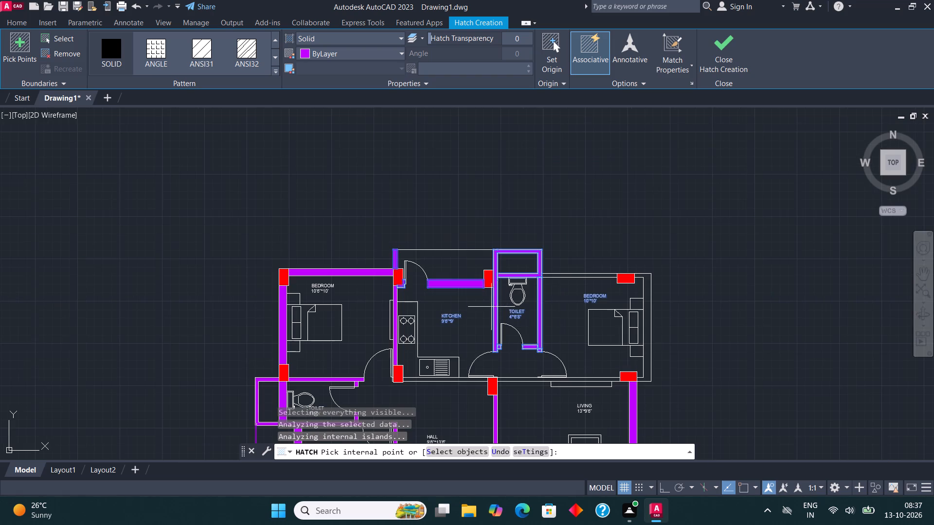
scroll(664, 291, "up", 1)
left_click(637, 288)
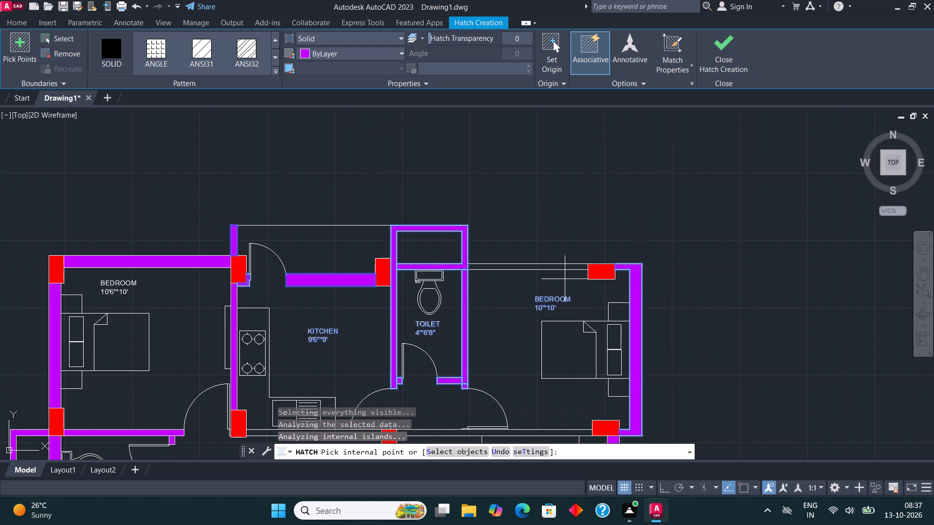
left_click(556, 264)
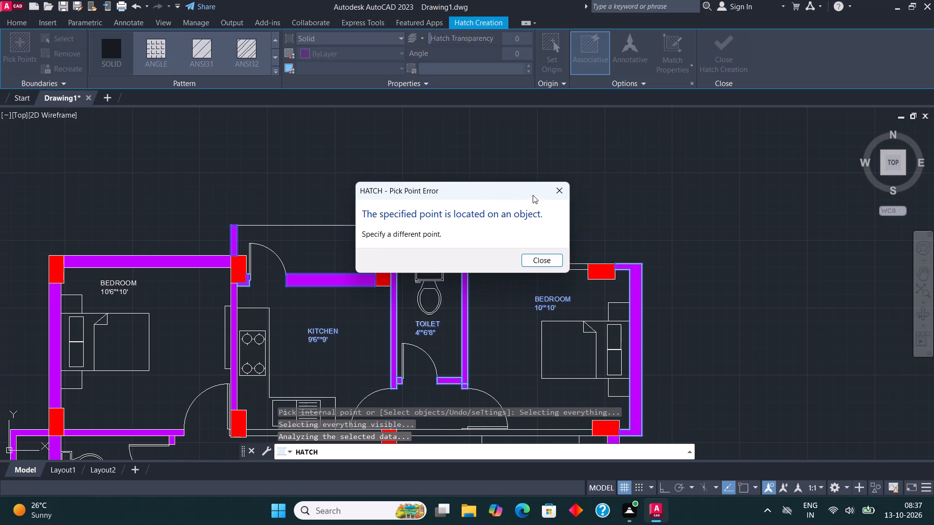
left_click(556, 190)
left_click(557, 270)
left_click(557, 192)
scroll(545, 268, "up", 4)
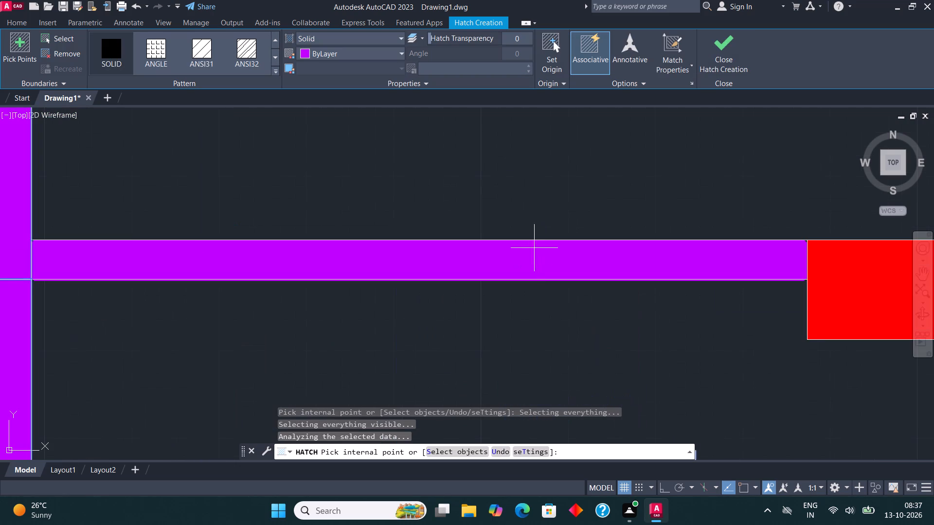
left_click(509, 257)
Fill the wall between the upper 10'*10' bedroom and the living room, plus the small jamb at the bedroom door, in purple.
scroll(545, 203, "down", 5)
scroll(539, 380, "up", 1)
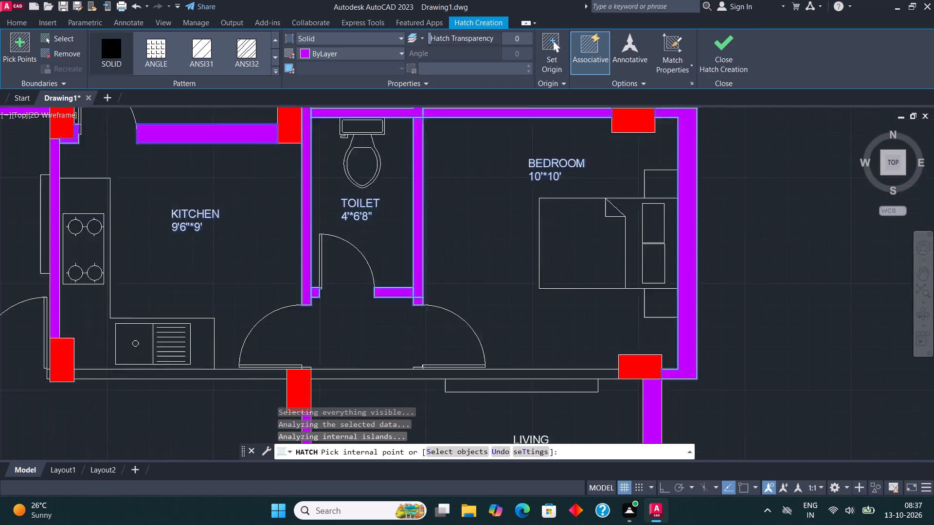
scroll(539, 380, "up", 2)
left_click(540, 369)
scroll(570, 329, "down", 3)
scroll(416, 330, "up", 3)
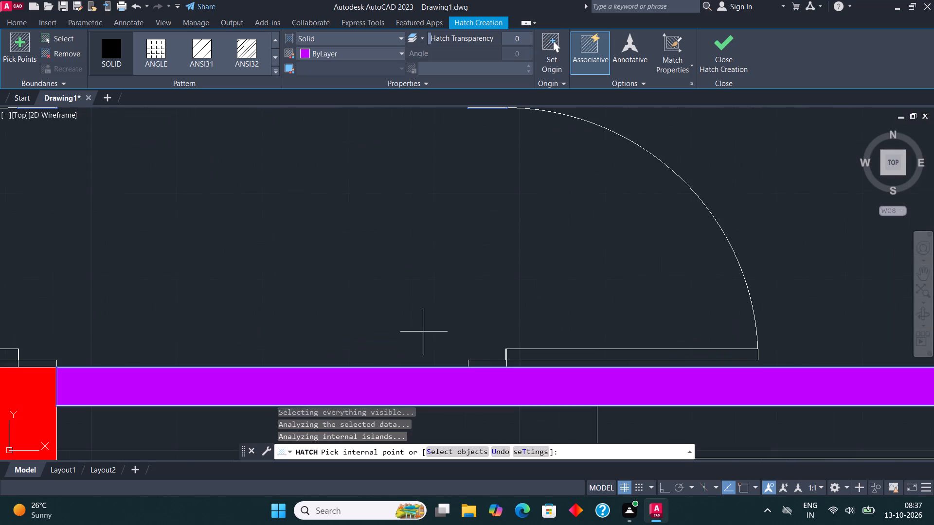
left_click(497, 365)
Fill the wall between the 9'6"*9' kitchen and the hall, plus the small kitchen door jamb above the column, in purple.
scroll(575, 248, "down", 3)
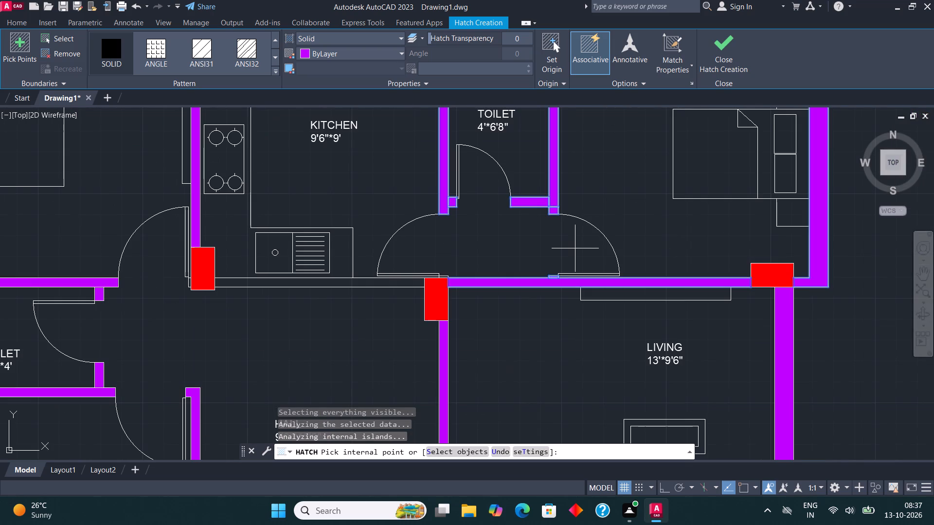
scroll(340, 274, "up", 1)
left_click(341, 285)
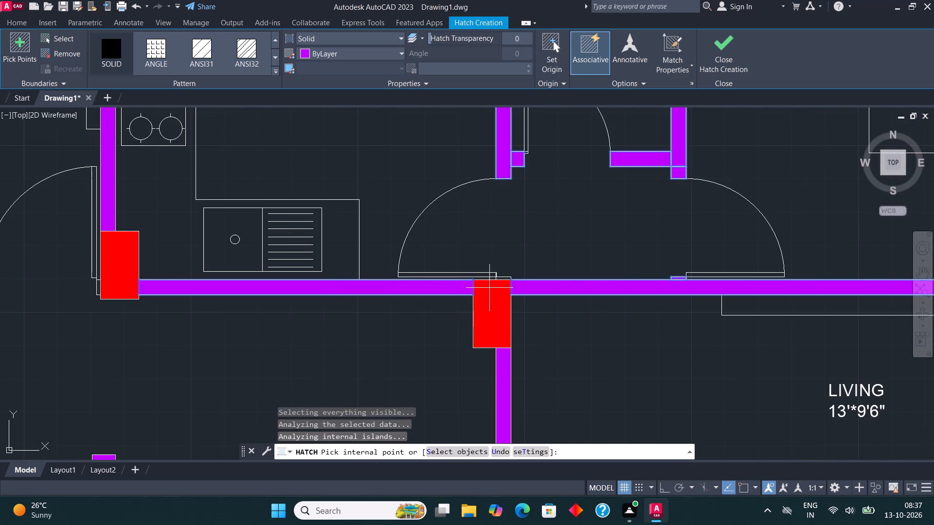
scroll(498, 277, "up", 3)
left_click(502, 280)
scroll(711, 290, "down", 3)
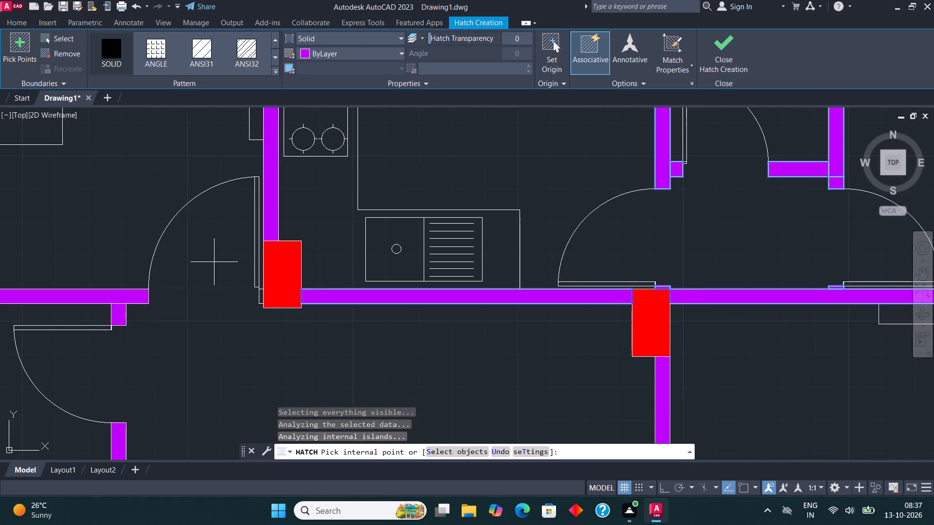
Fill the narrow wall stub between the upper 10'6"*10' bedroom's door and the column at the kitchen corner in purple.
scroll(212, 262, "up", 3)
left_click(401, 383)
scroll(436, 227, "down", 2)
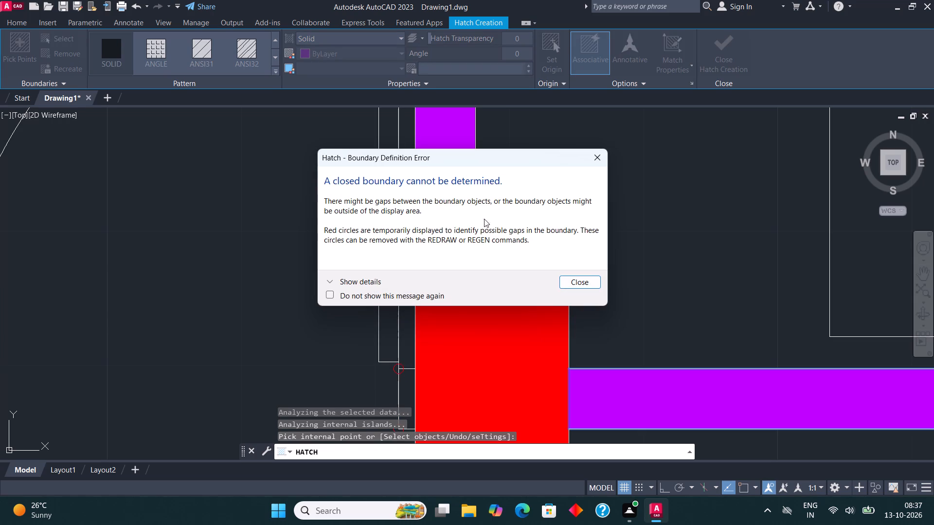
left_click(596, 161)
scroll(408, 384, "up", 2)
left_click(408, 385)
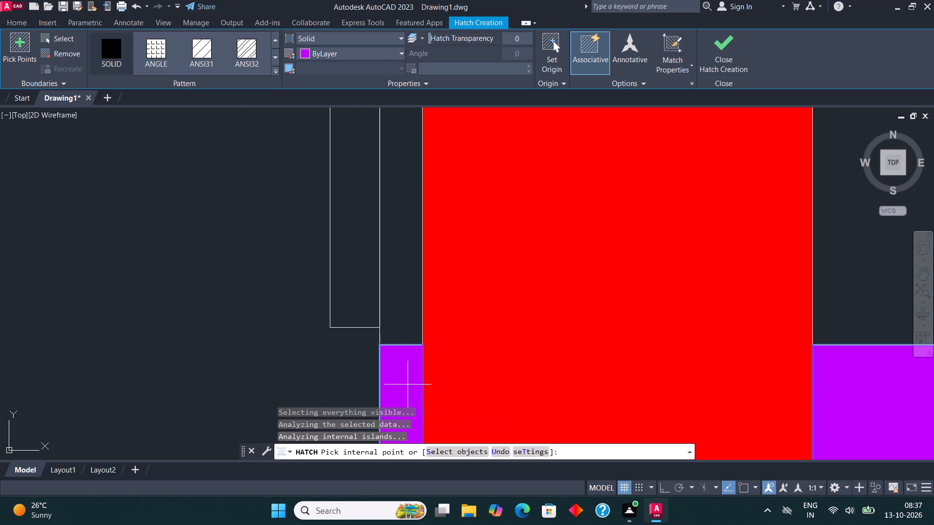
Fill the thin outer balcony walls of both 9'*9'6" kitchens with the solid purple hatch.
scroll(399, 316, "down", 5)
scroll(450, 277, "down", 2)
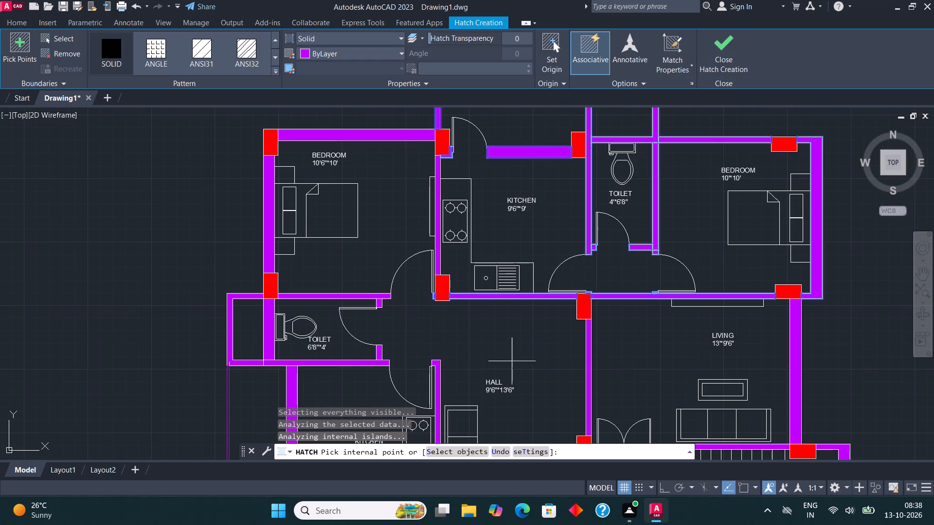
middle_click_drag(527, 360, 483, 219)
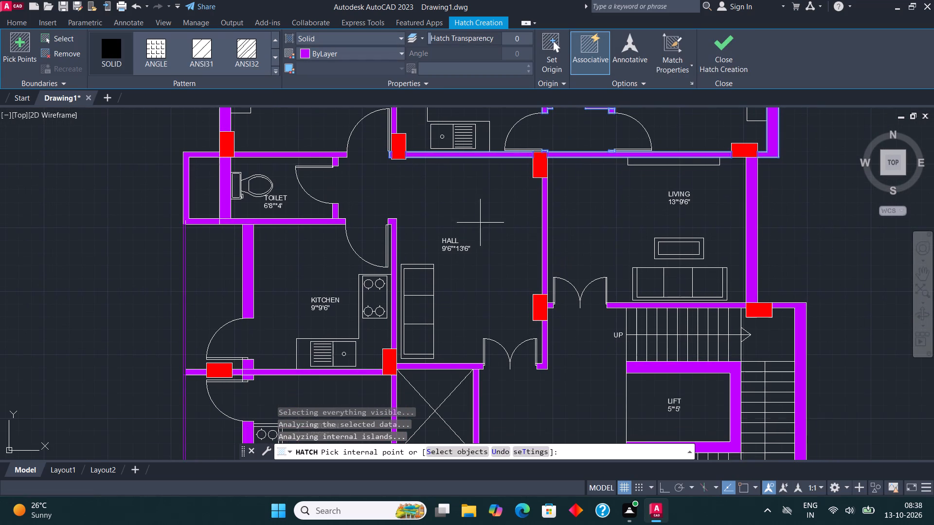
scroll(184, 293, "up", 2)
left_click(185, 293)
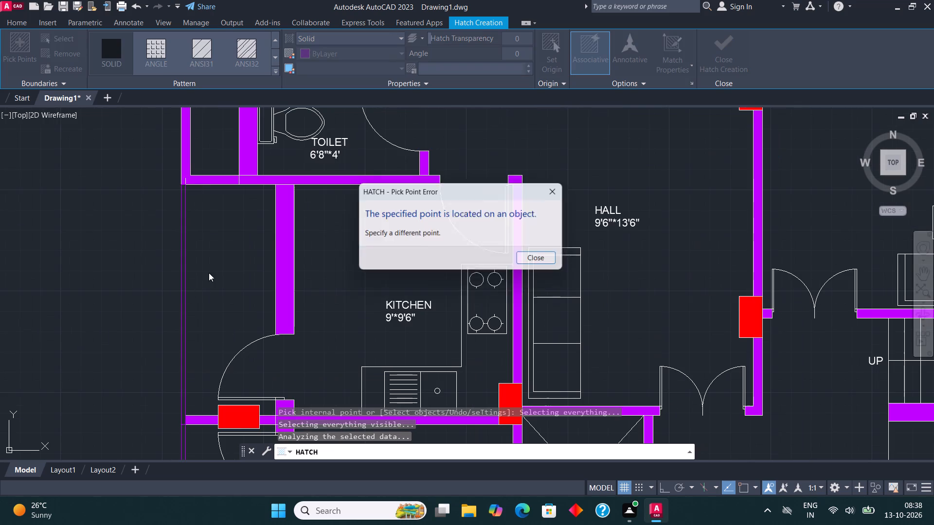
scroll(275, 227, "down", 1)
left_click(561, 184)
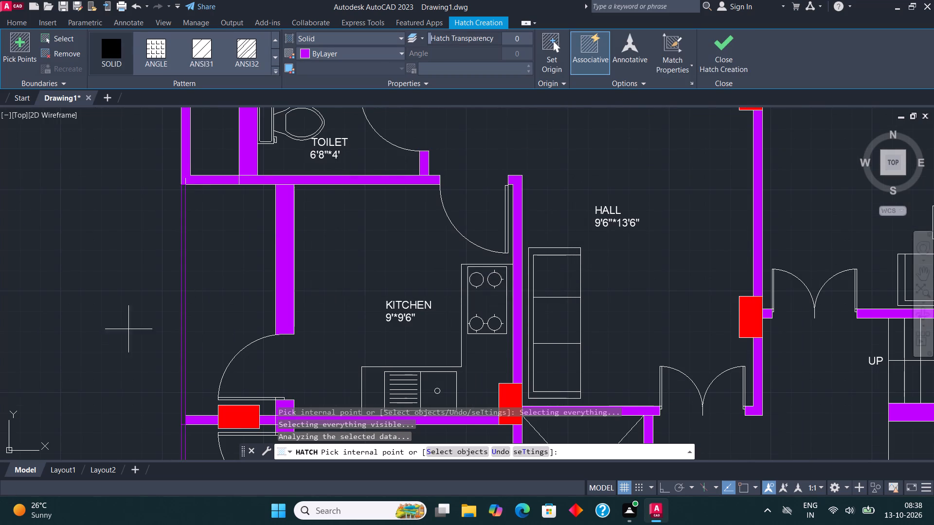
scroll(171, 336, "up", 3)
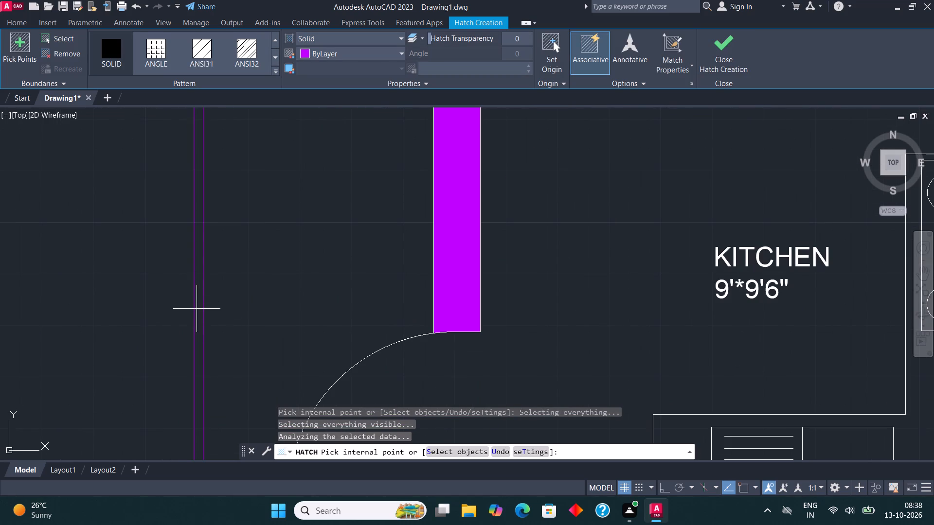
left_click(197, 311)
scroll(274, 247, "down", 4)
scroll(244, 391, "up", 3)
left_click(244, 390)
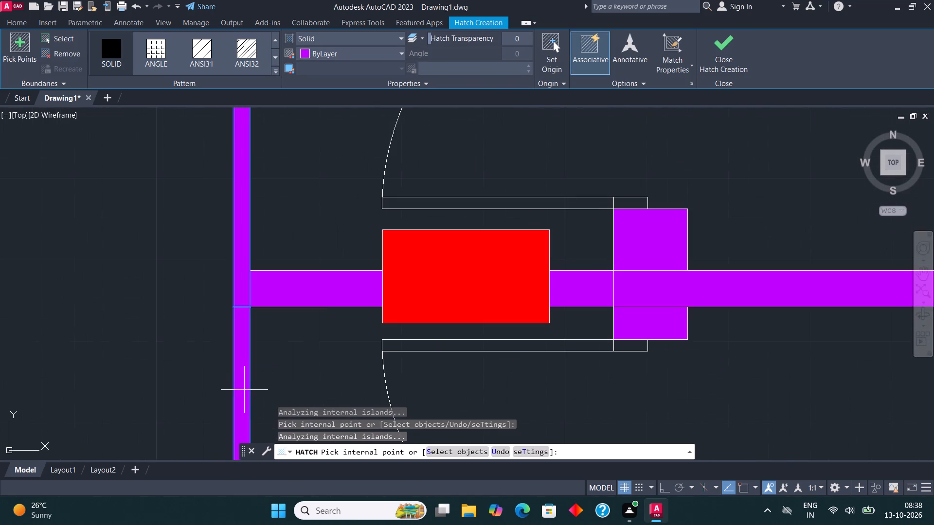
Fill the lower 13'*9'6" living room's outer wall between its two columns with the solid purple hatch.
scroll(257, 331, "down", 4)
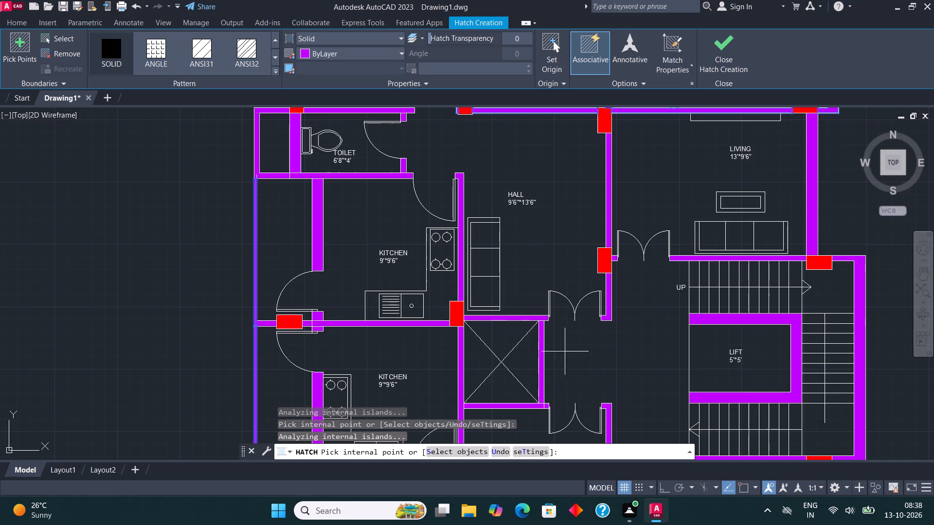
middle_click_drag(562, 379, 504, 390)
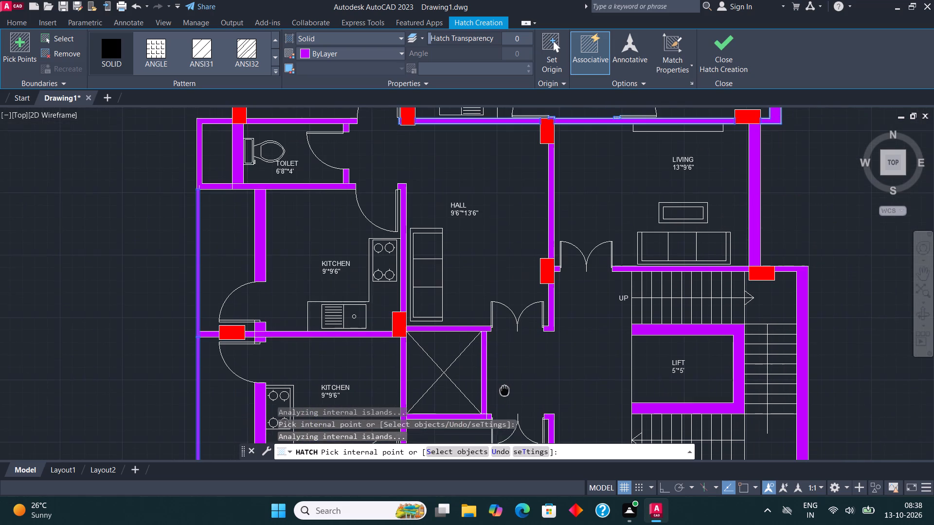
middle_click_drag(504, 390, 509, 278)
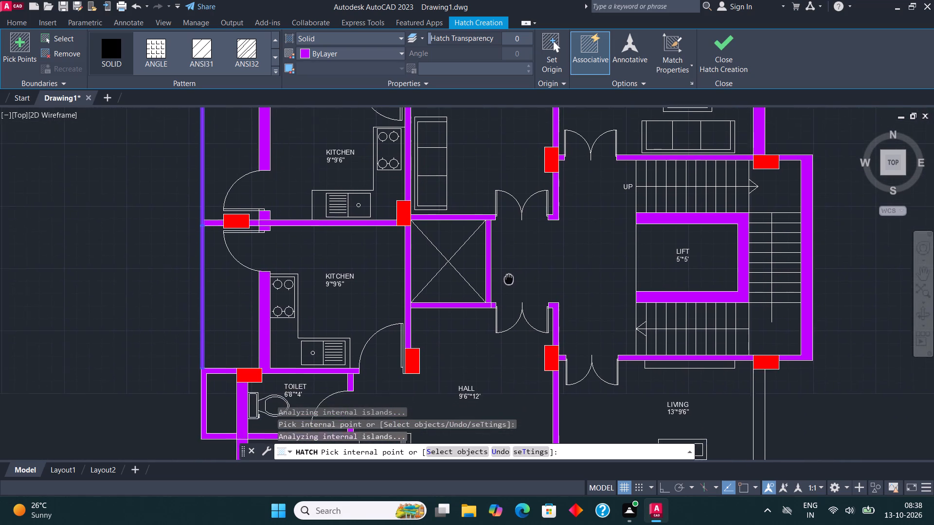
middle_click_drag(509, 278, 503, 265)
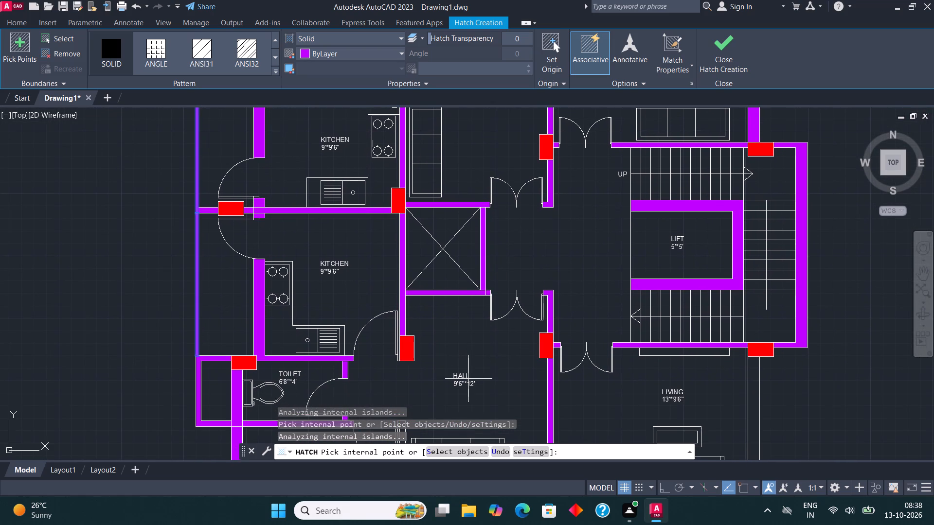
middle_click_drag(468, 379, 464, 256)
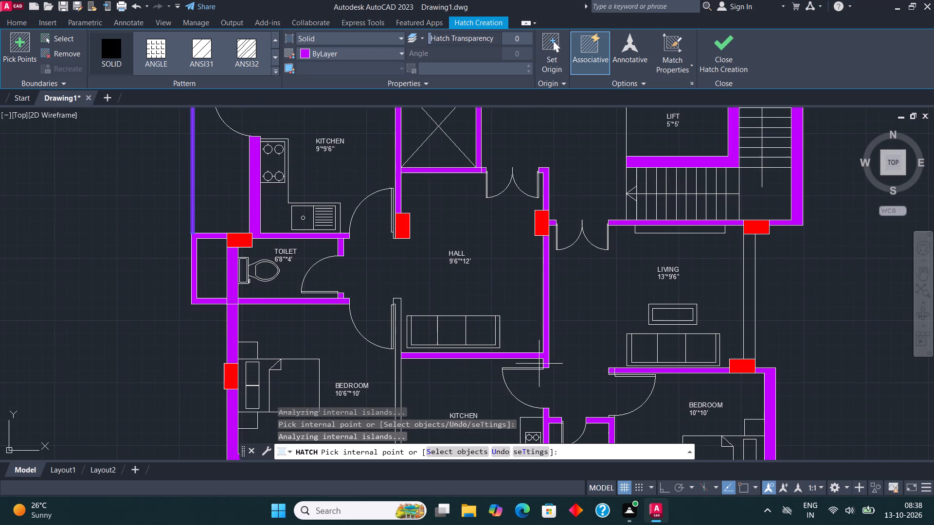
middle_click_drag(544, 374, 539, 358)
left_click(747, 267)
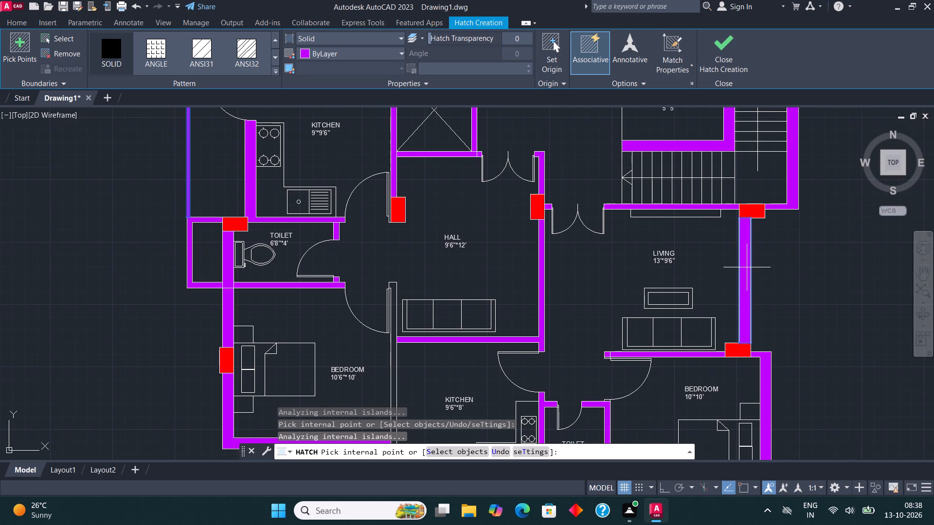
Fill the wall between the lower 10'6"*10' bedroom and the 9'6"*8' kitchen in solid purple, and finish the hatch.
middle_click_drag(627, 350, 619, 279)
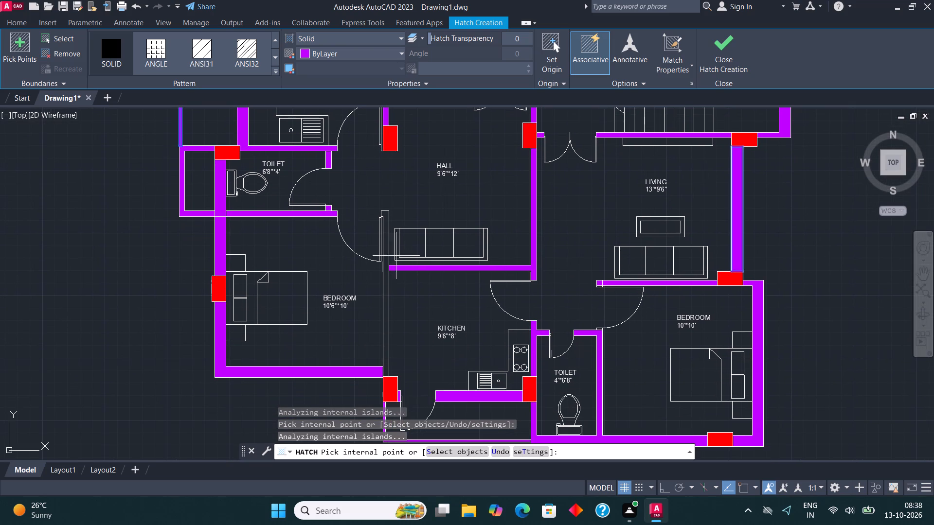
left_click(386, 302)
left_click(598, 171)
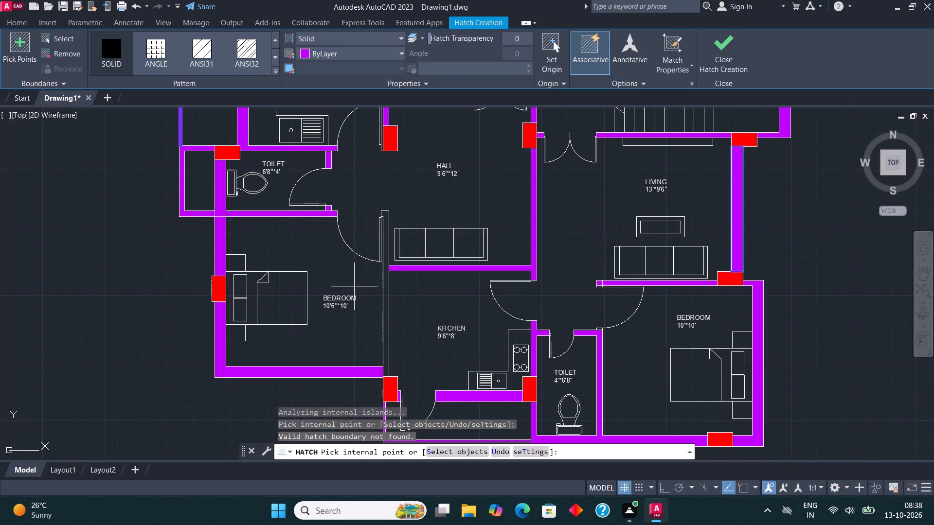
left_click(386, 289)
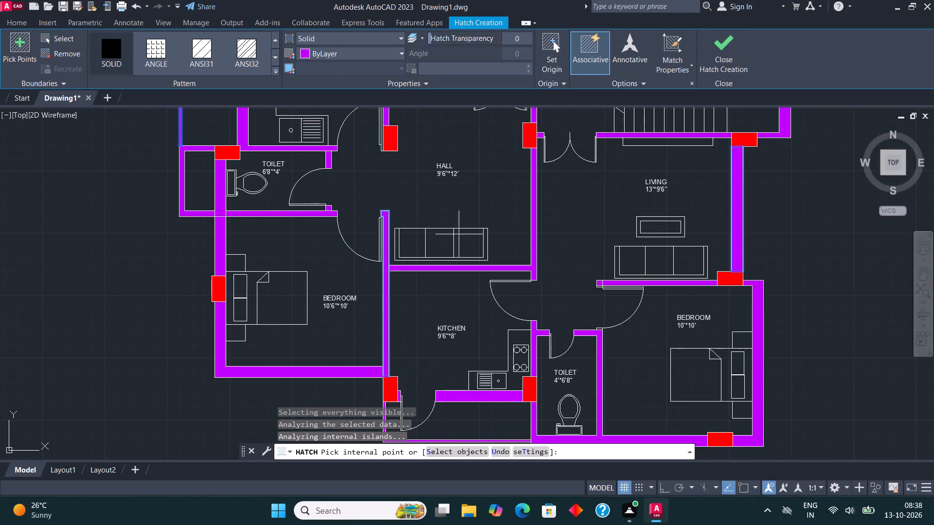
middle_click_drag(535, 340, 534, 304)
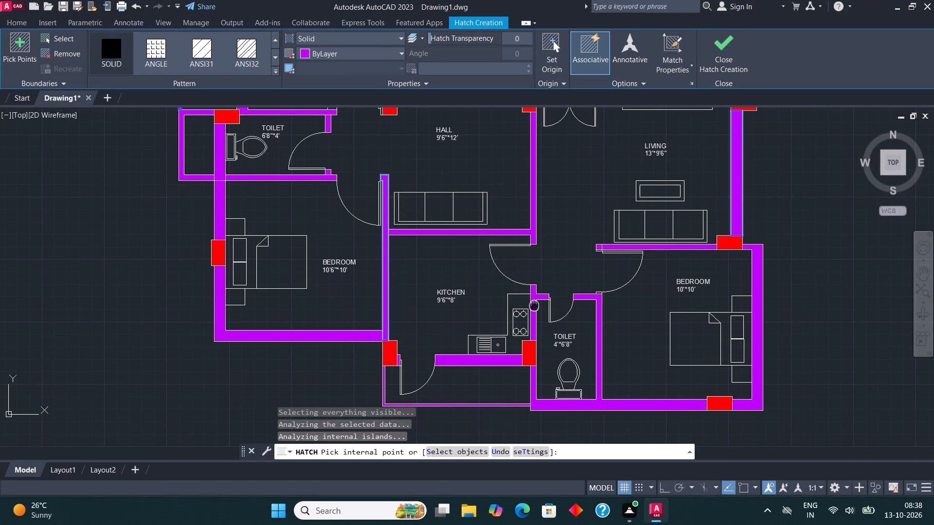
middle_click_drag(534, 304, 534, 427)
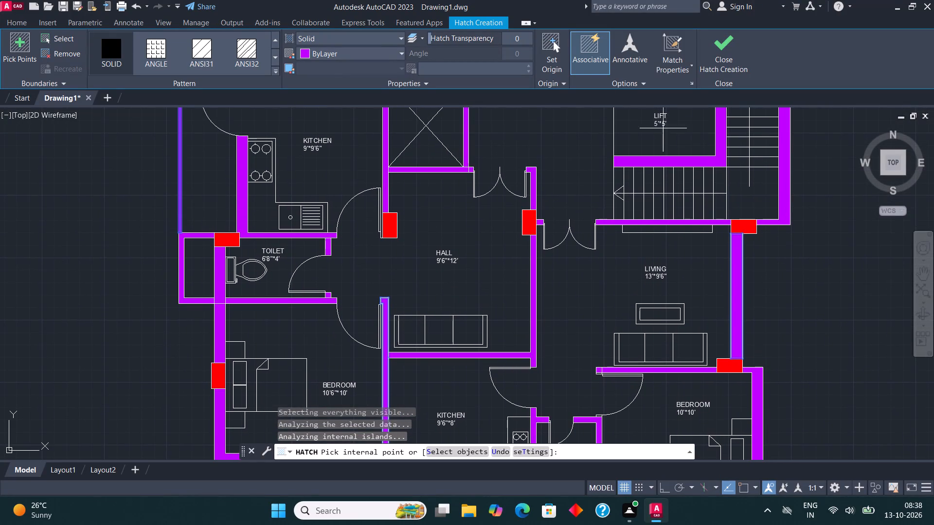
left_click(719, 61)
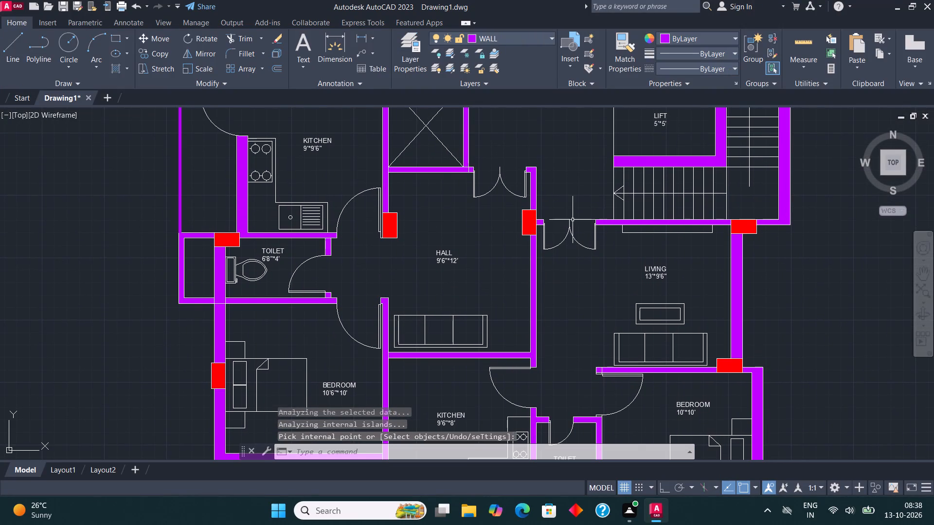
Select all door blocks similar to the living room's entrance door and assign them to the DOOR layer.
scroll(573, 219, "up", 1)
left_click(561, 236)
left_click(557, 253)
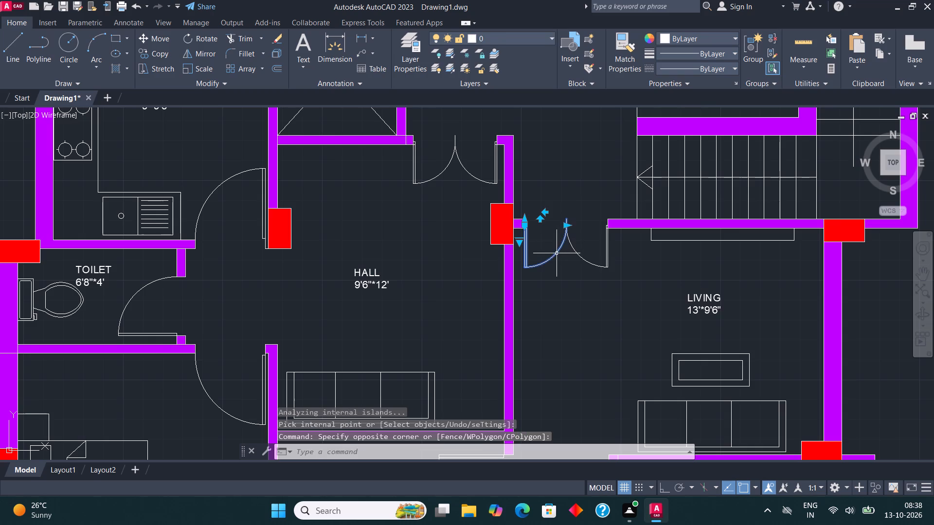
right_click(556, 253)
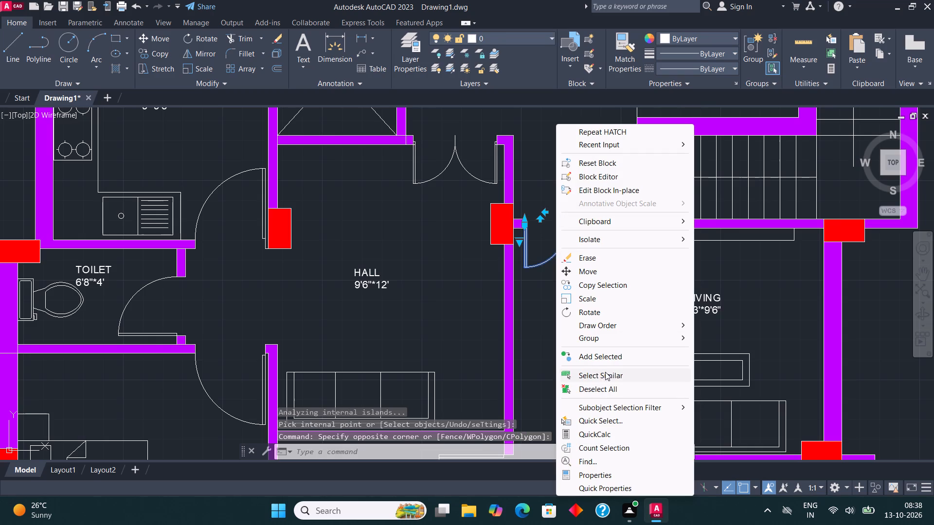
left_click(605, 372)
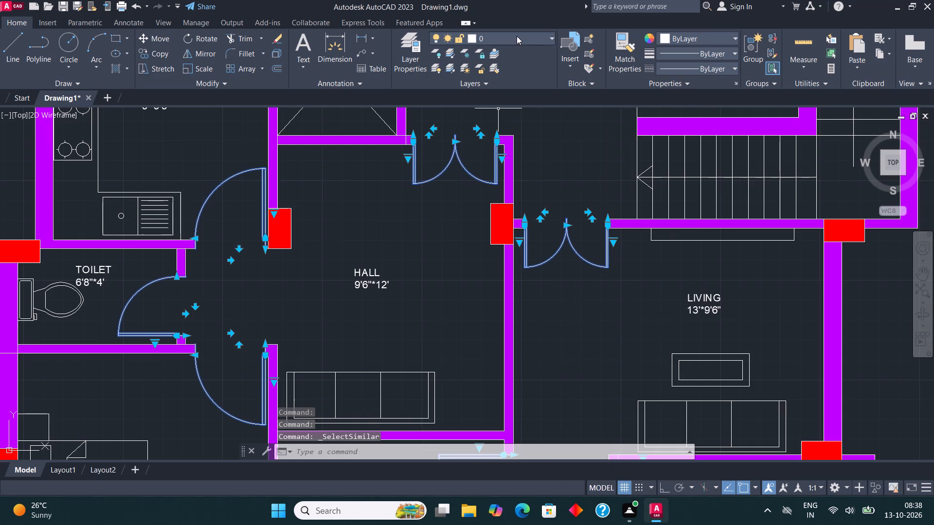
left_click(517, 36)
left_click(503, 87)
key("Escape")
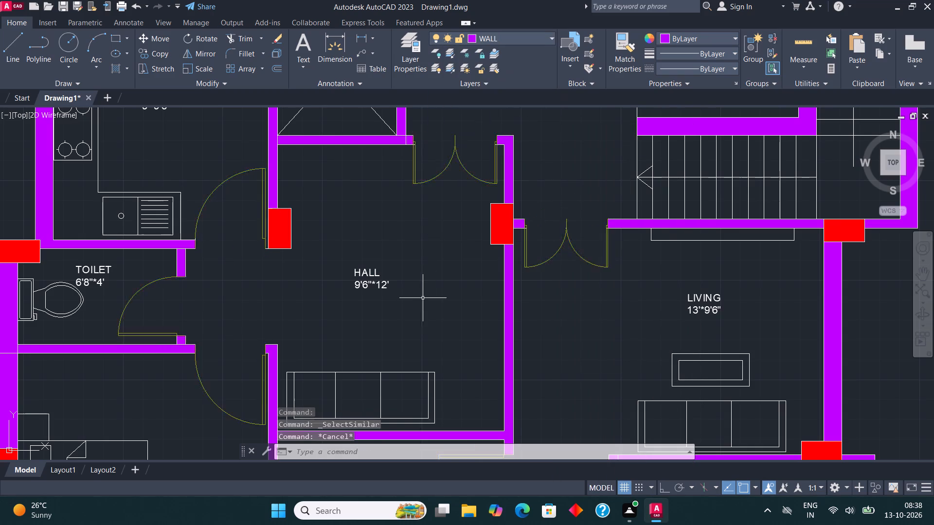
Assign the bed and side tables in the upper 10'6"*10' bedroom to the FUR layer.
scroll(423, 308, "down", 2)
middle_click_drag(437, 278, 580, 456)
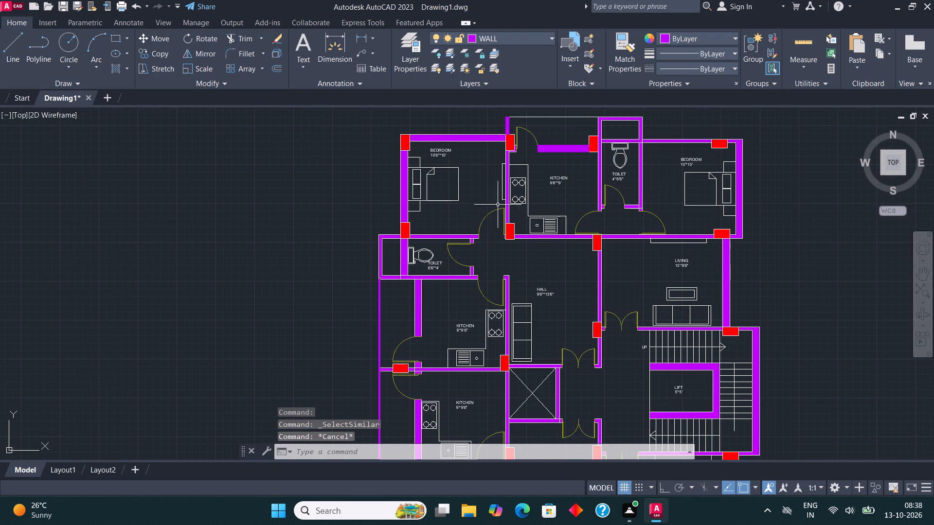
scroll(469, 140, "up", 2)
left_click(453, 317)
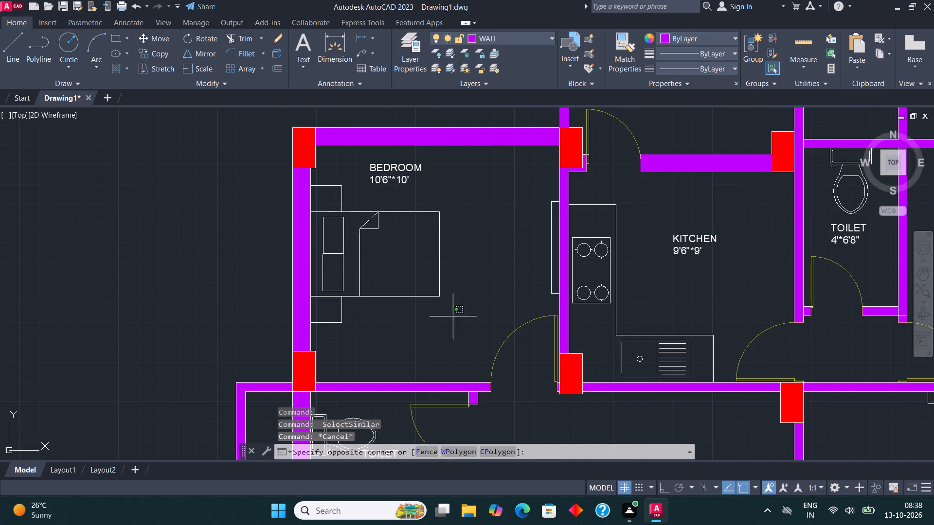
left_click(331, 204)
left_click(510, 40)
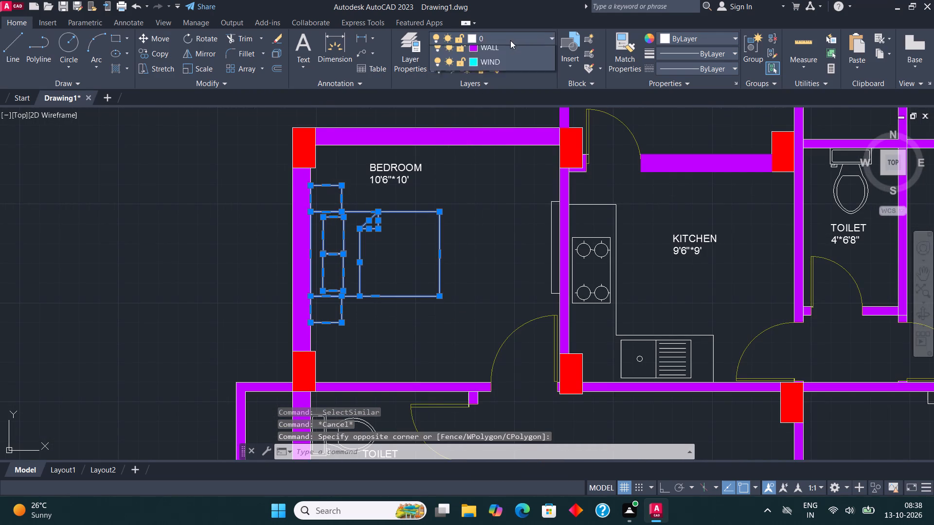
left_click(499, 95)
key("Escape")
Assign the counter, stove and sink in the 9'6"*9' kitchen to the FUR layer.
scroll(263, 274, "down", 2)
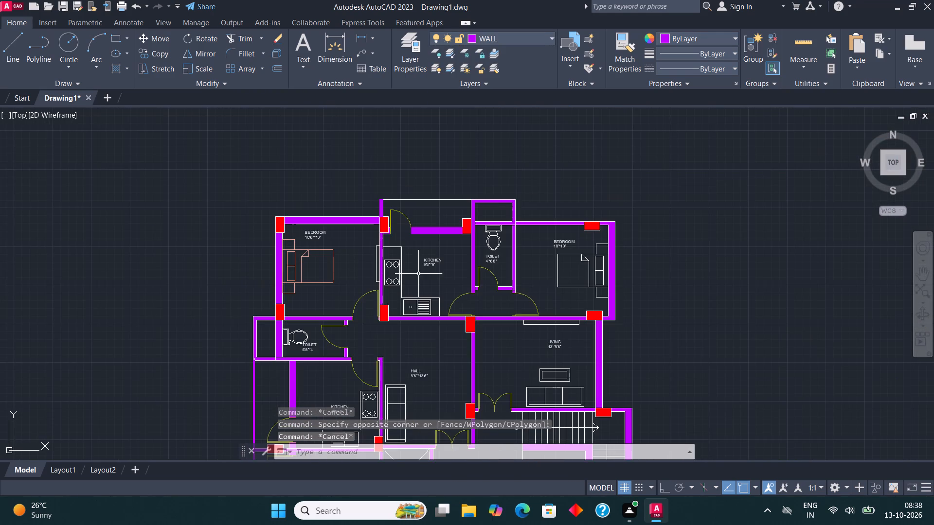
scroll(418, 274, "up", 2)
left_click(468, 370)
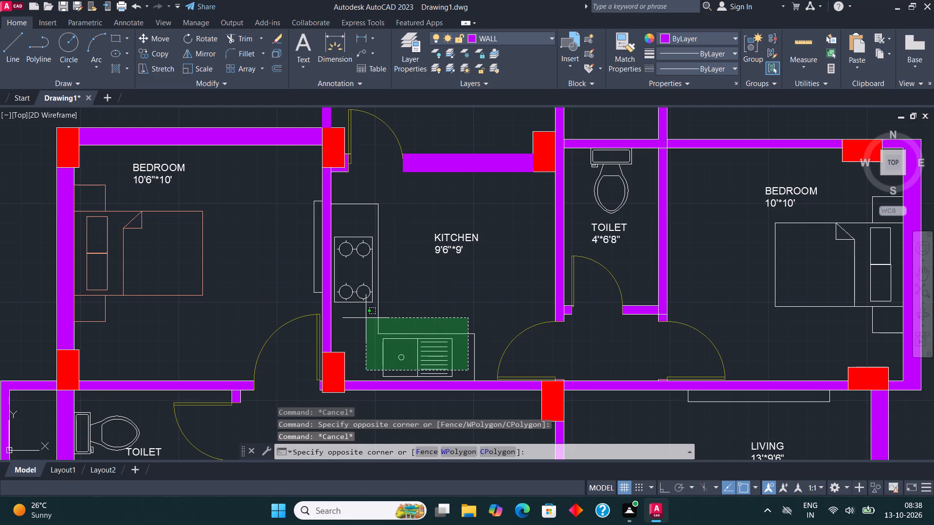
left_click(365, 313)
left_click(477, 372)
left_click(457, 339)
left_click(396, 310)
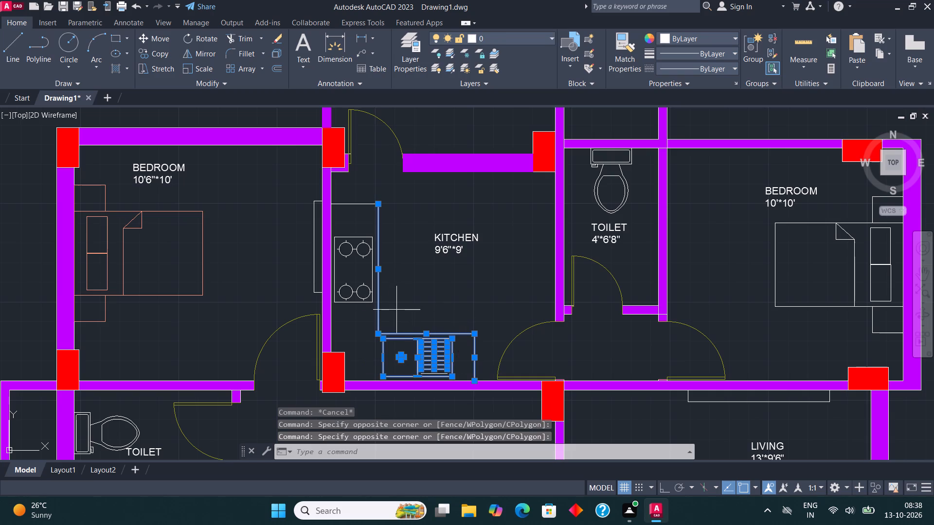
left_click(335, 217)
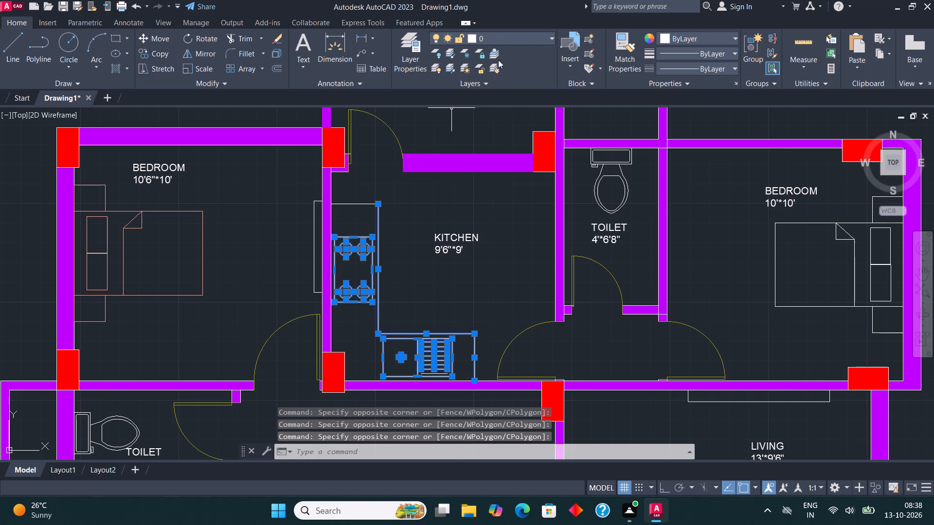
left_click(355, 224)
left_click(354, 203)
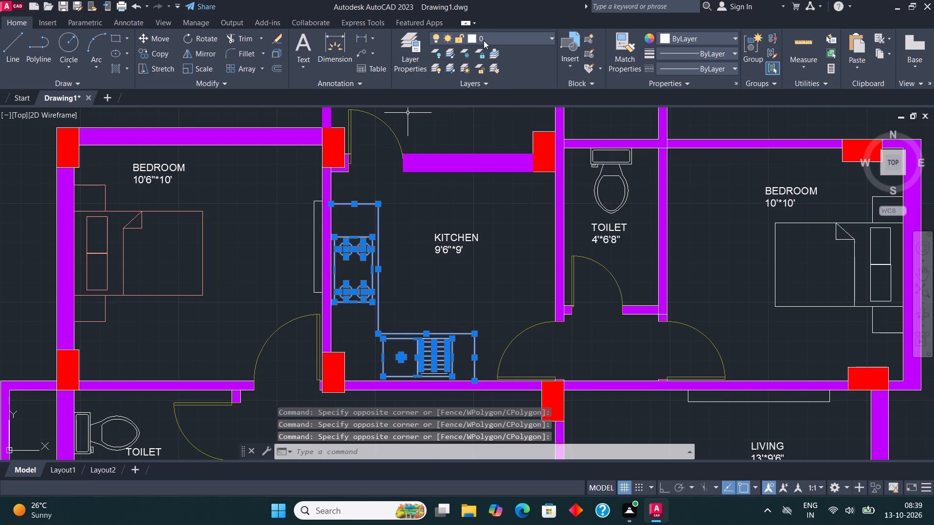
left_click(485, 39)
left_click(496, 95)
key("Escape")
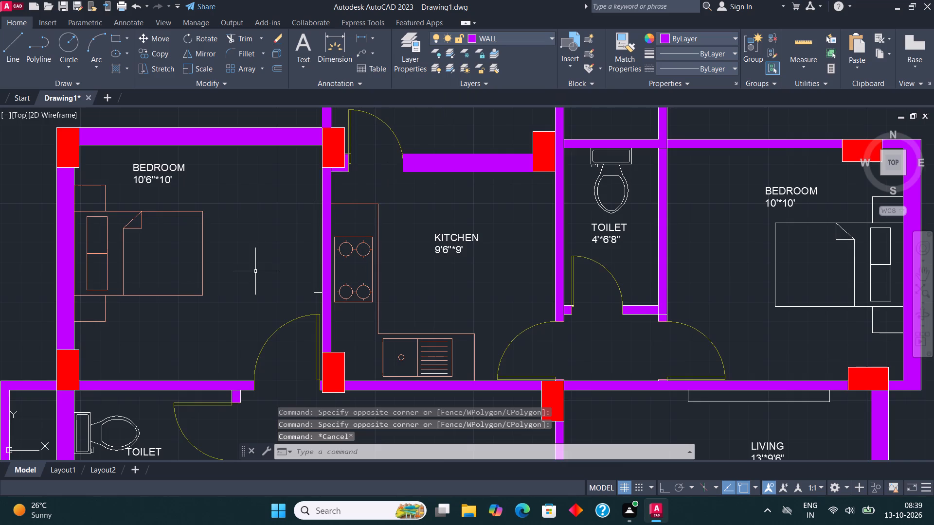
Assign the WC in the upper 4'*6'8" toilet and the bed set in the adjacent 10'*10' bedroom to the FUR layer.
scroll(255, 271, "down", 2)
scroll(386, 245, "up", 2)
left_click(411, 226)
left_click(395, 210)
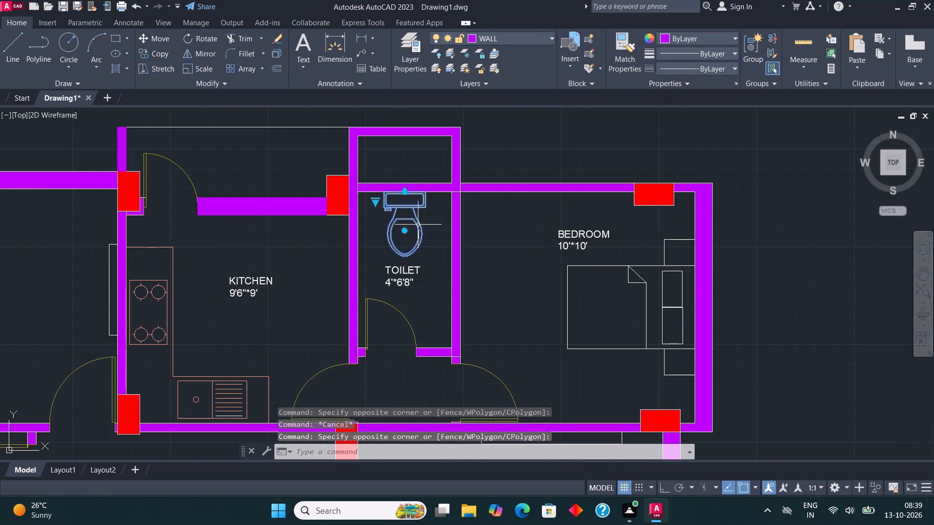
scroll(690, 361, "up", 1)
left_click(692, 398)
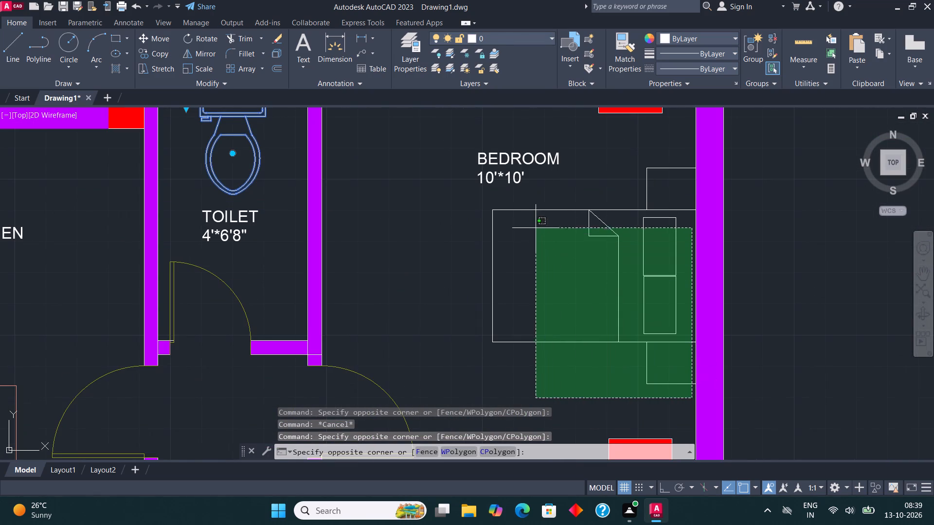
left_click(489, 203)
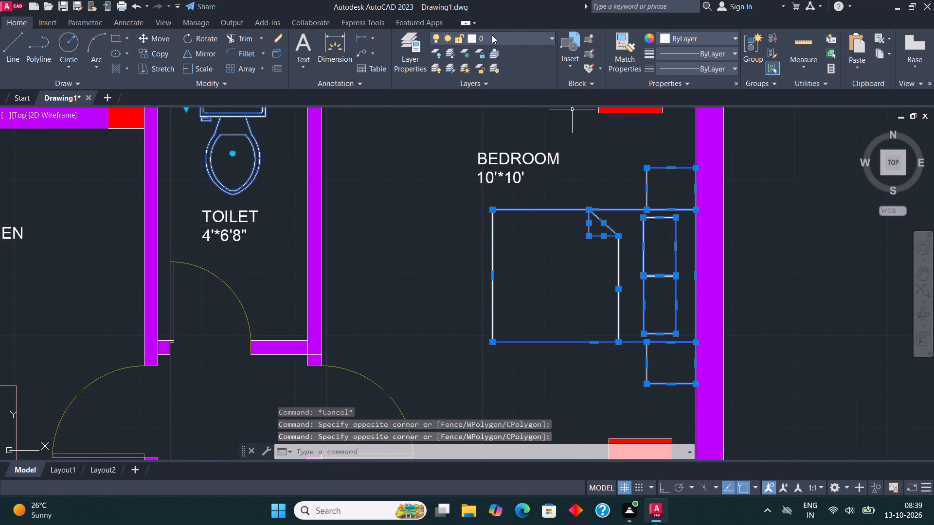
left_click(503, 38)
left_click(498, 93)
key("Escape")
Assign the sofa and coffee table in the upper 13'*9'6" living room to the FUR layer.
scroll(515, 179, "down", 3)
scroll(511, 338, "up", 3)
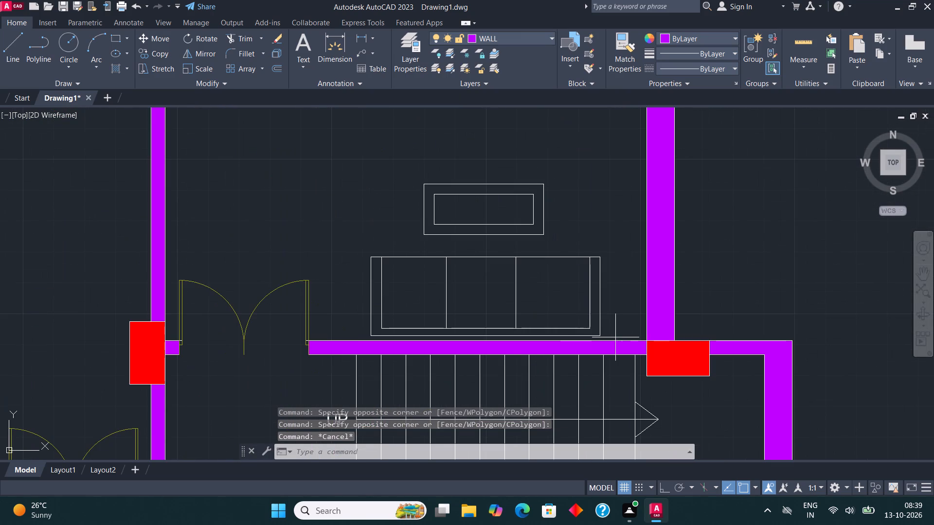
left_click(615, 337)
left_click(359, 166)
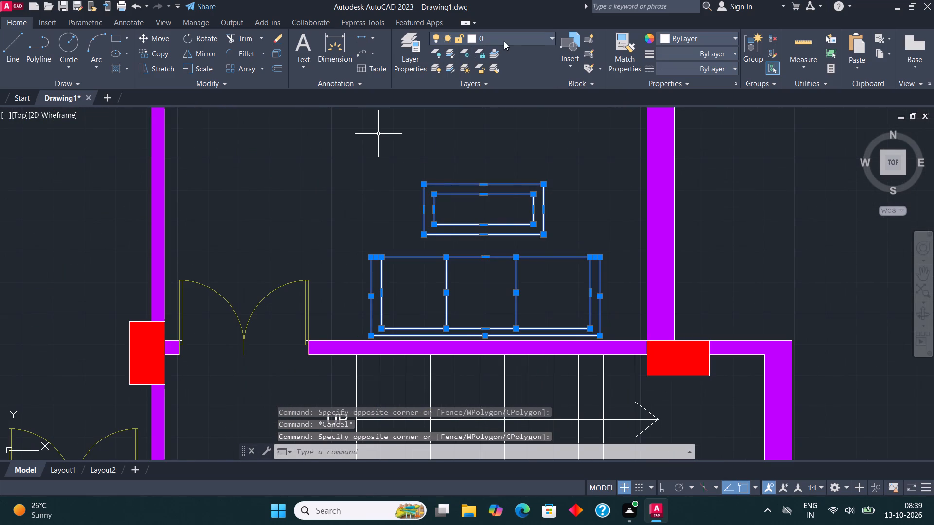
left_click(510, 39)
left_click(515, 96)
key("Escape")
Assign the 9'6"*13'6" hall's sofa and the adjacent upper 9'*9'6" kitchen's counter, stove and sink to the FUR layer.
scroll(560, 288, "down", 2)
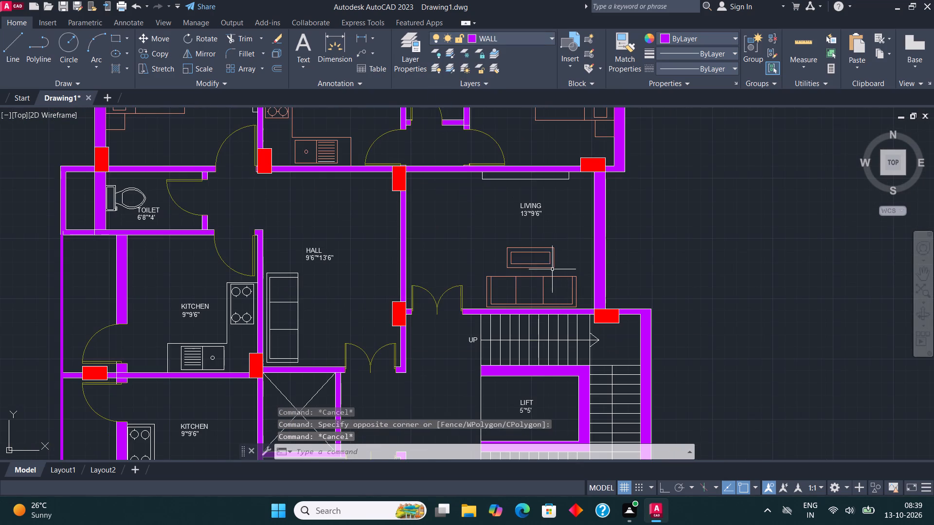
middle_click_drag(417, 253, 551, 245)
scroll(439, 352, "up", 2)
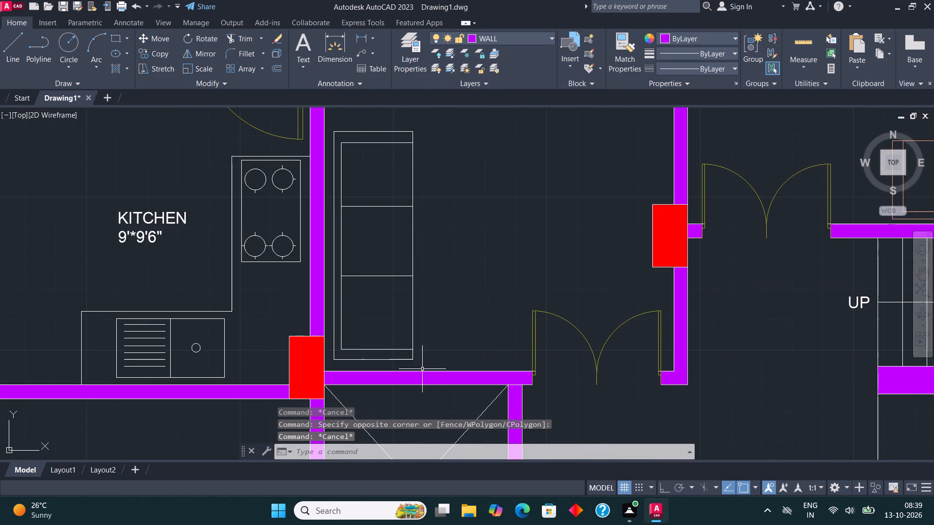
left_click(421, 364)
scroll(413, 330, "down", 2)
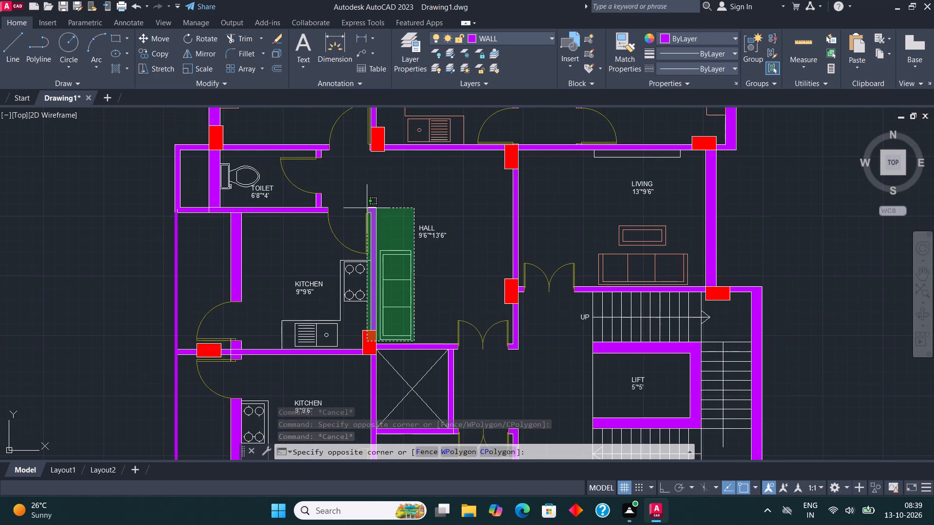
scroll(373, 233, "up", 1)
left_click(377, 253)
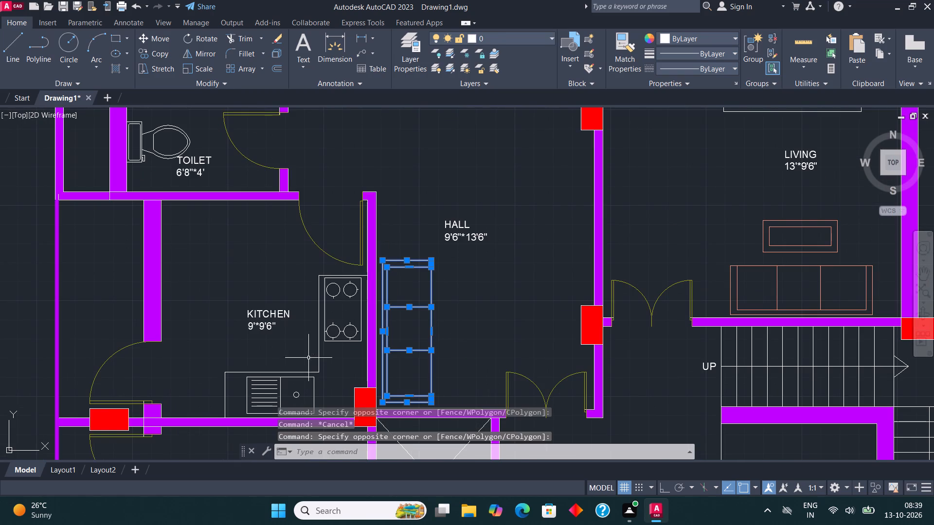
scroll(329, 386, "up", 1)
left_click(381, 328)
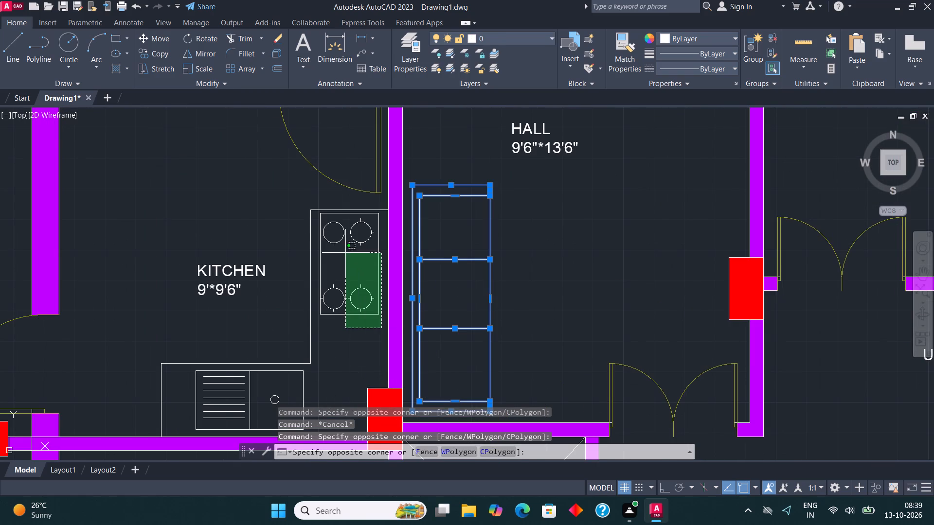
left_click(304, 200)
scroll(323, 205, "down", 2)
scroll(311, 317, "up", 2)
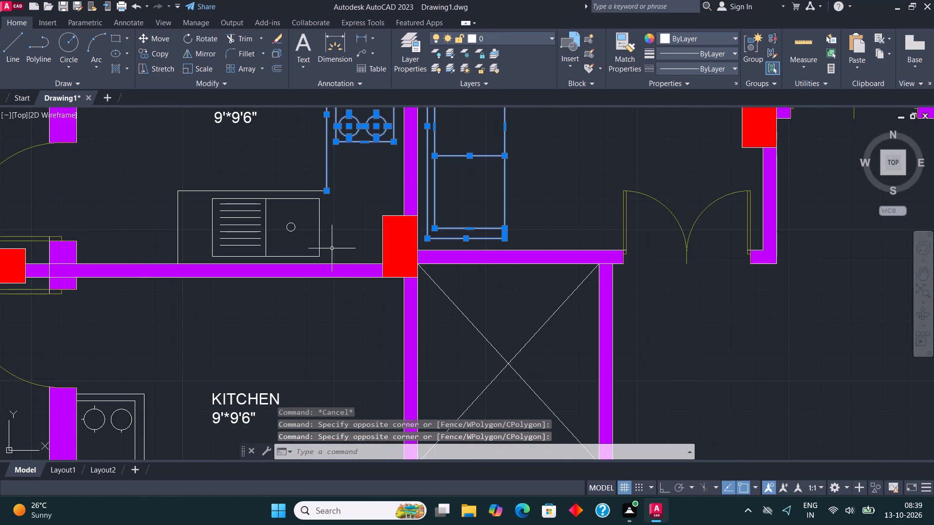
scroll(332, 248, "up", 1)
middle_click_drag(349, 254, 553, 278)
left_click(530, 294)
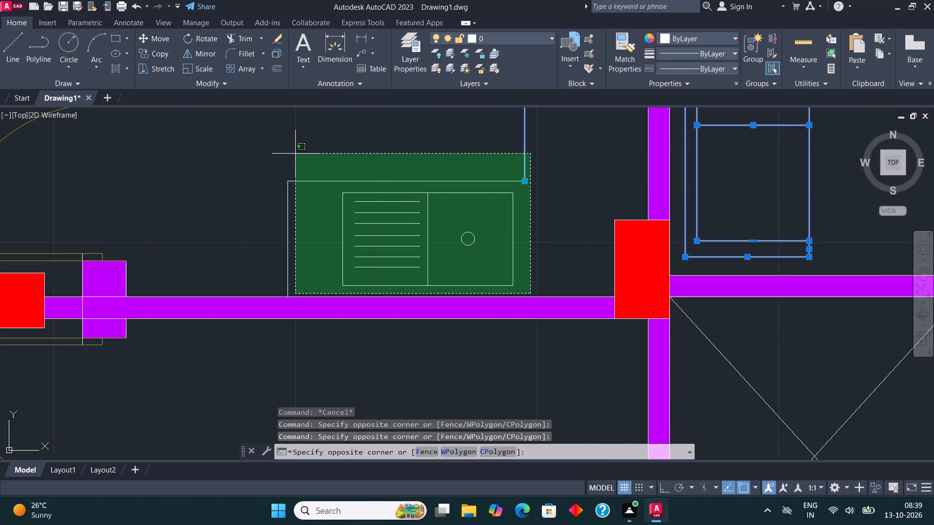
left_click(276, 151)
left_click(529, 35)
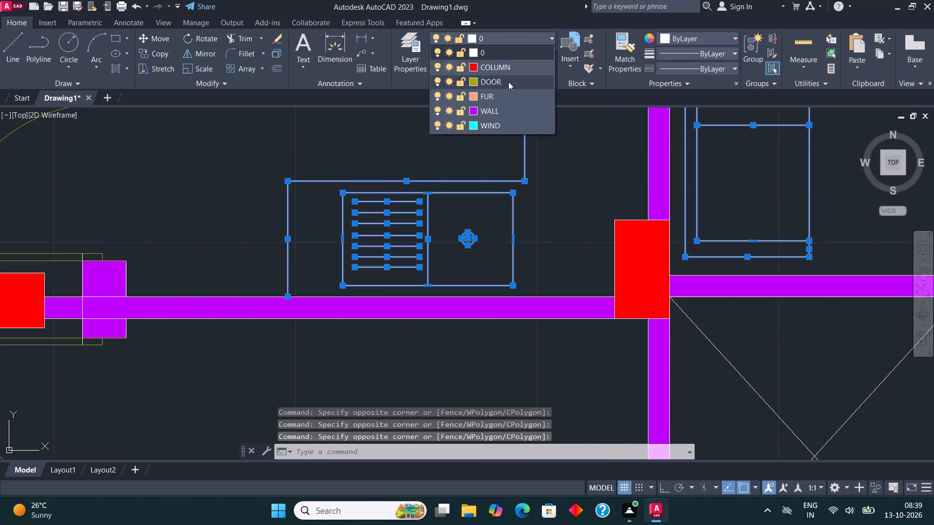
left_click(501, 93)
scroll(493, 345, "down", 3)
key("Escape")
Assign the WC in the upper 6'8"*4' toilet to the FUR layer.
scroll(423, 172, "up", 1)
left_click(421, 168)
left_click(389, 168)
left_click(532, 31)
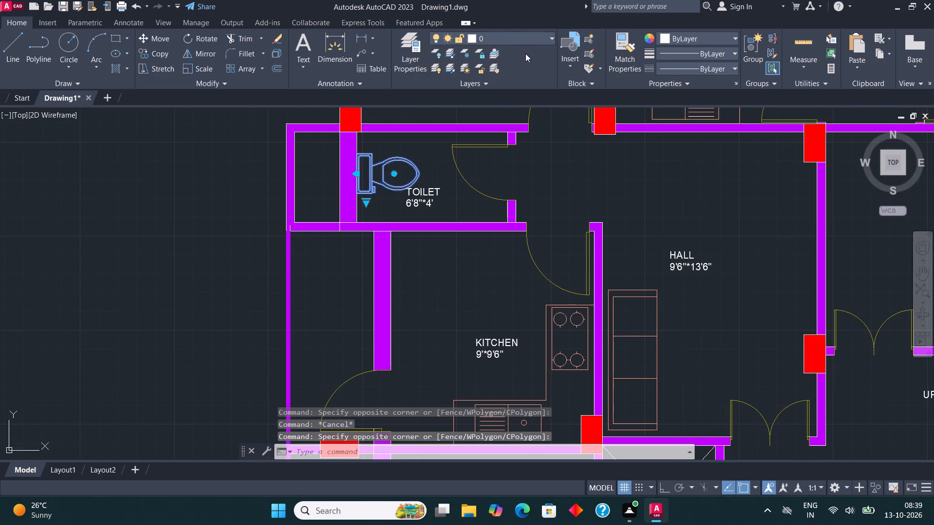
left_click(525, 38)
left_click(500, 93)
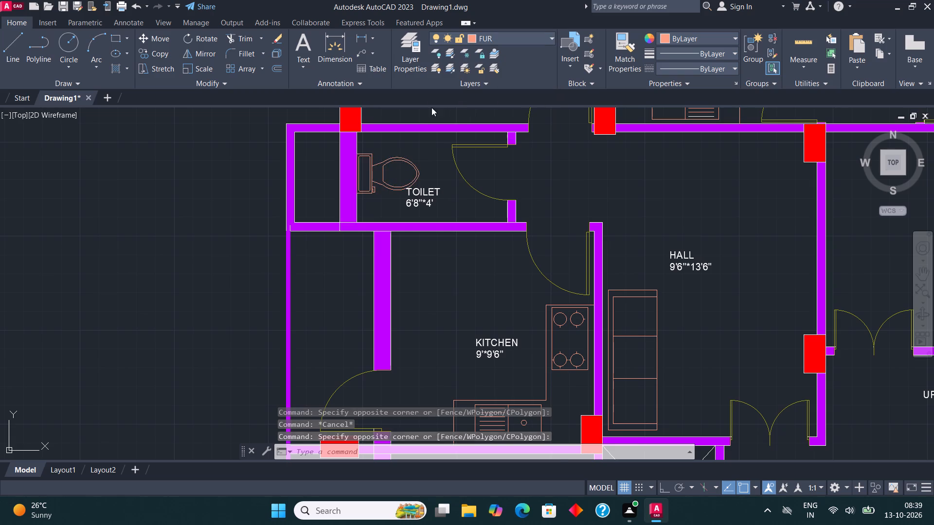
key("Escape")
scroll(395, 130, "down", 2)
scroll(398, 360, "up", 3)
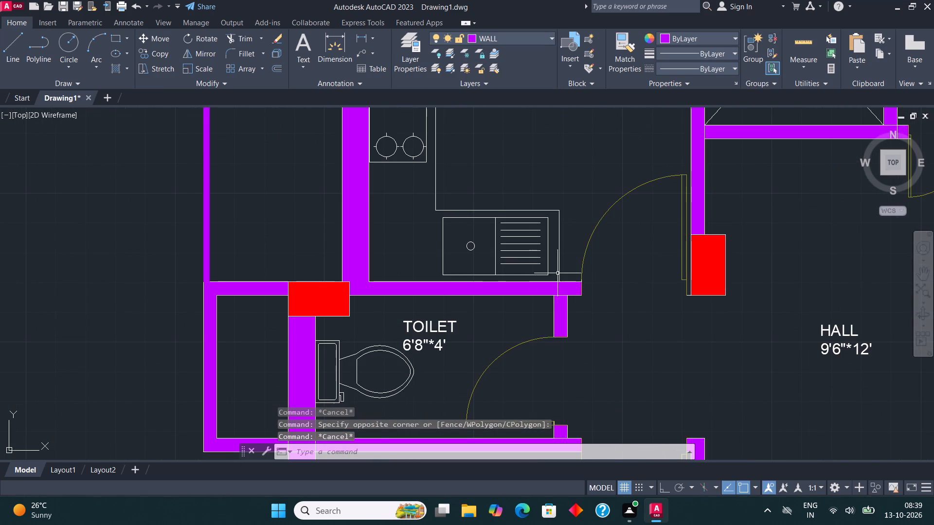
Assign the lower 9'*9'6" kitchen's counter, sink and stove to the FUR layer.
left_click(564, 277)
left_click(430, 173)
middle_click_drag(431, 174, 442, 256)
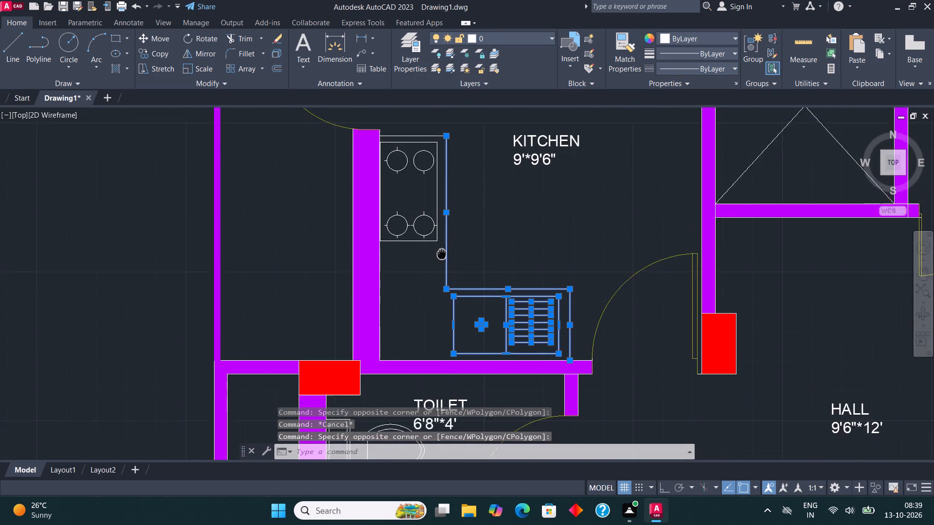
middle_click_drag(442, 256, 442, 285)
scroll(458, 350, "down", 1)
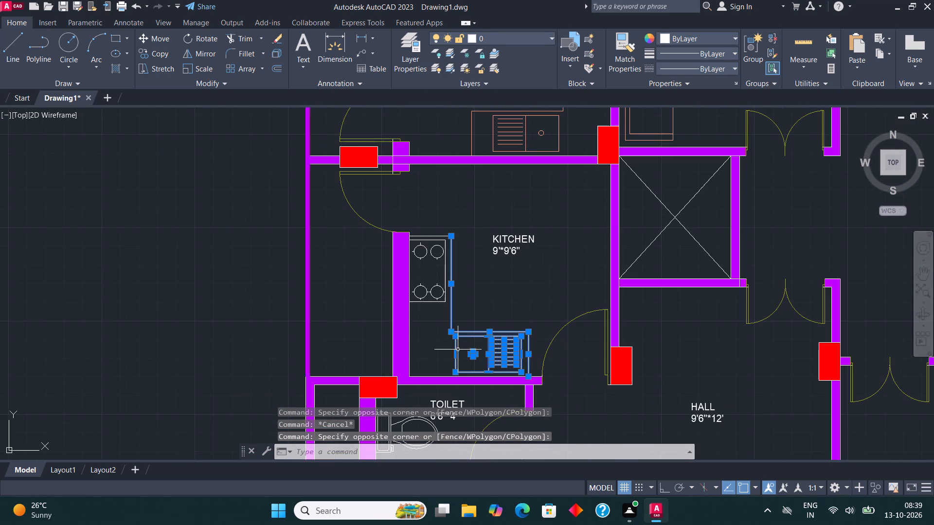
scroll(453, 330, "up", 1)
left_click(467, 318)
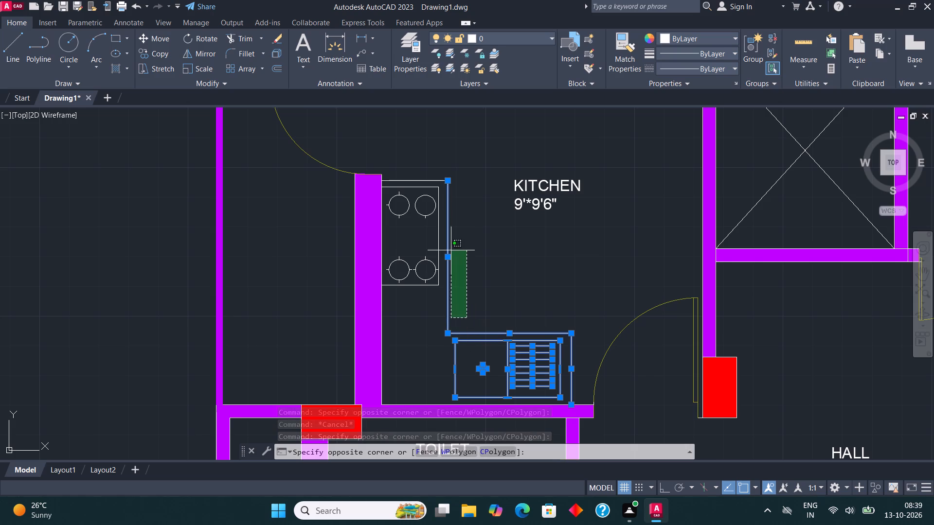
left_click(387, 157)
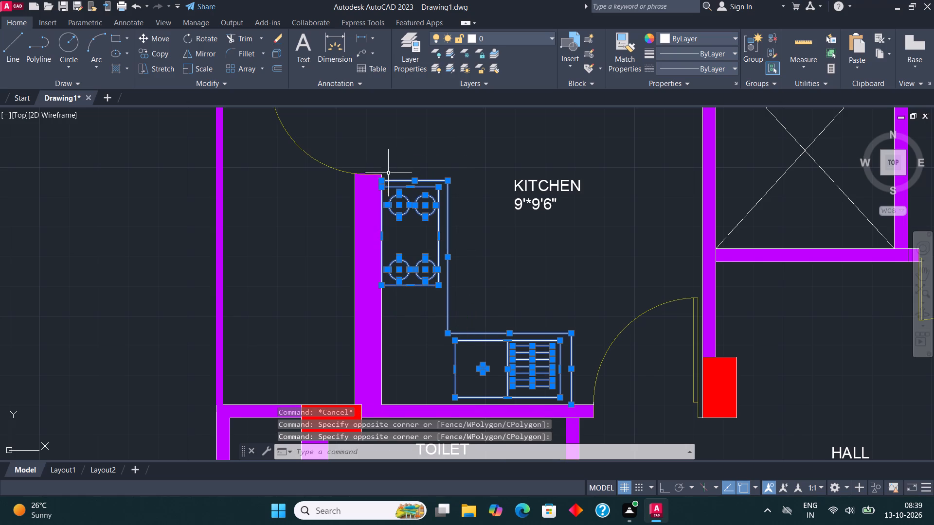
left_click(518, 34)
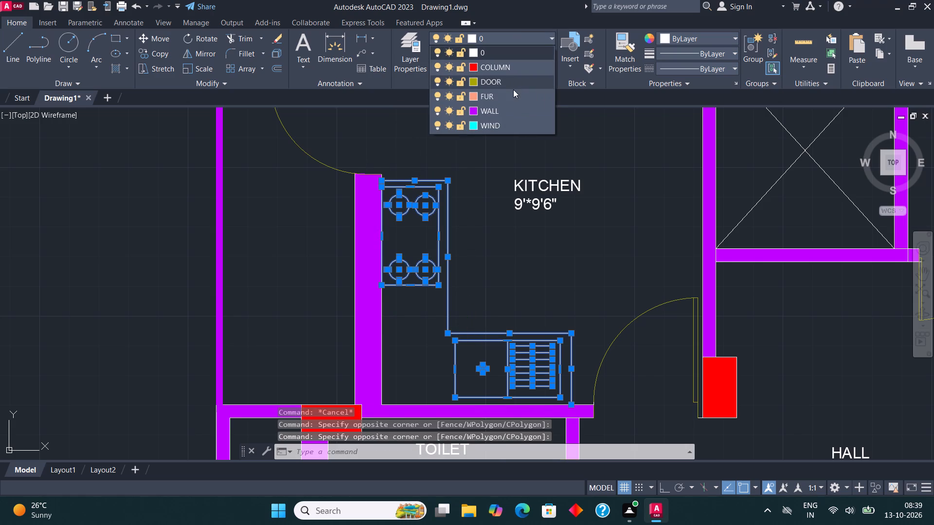
left_click(511, 97)
key("Escape")
Assign the WC in the lower 6'8"*4' toilet and the bed set in the adjacent 10'6"*10' bedroom to the FUR layer.
scroll(386, 176, "down", 2)
scroll(361, 310, "up", 2)
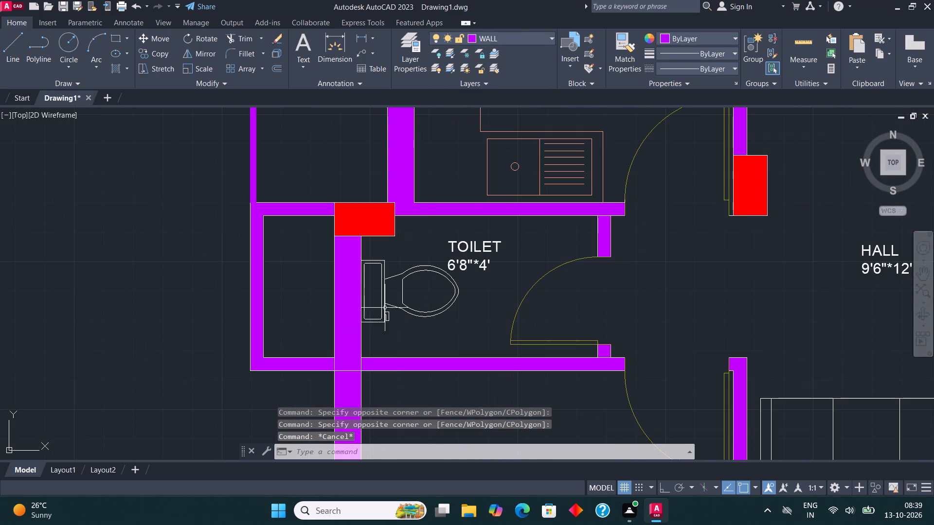
left_click(402, 324)
left_click(386, 293)
scroll(440, 221, "down", 2)
scroll(435, 363, "up", 1)
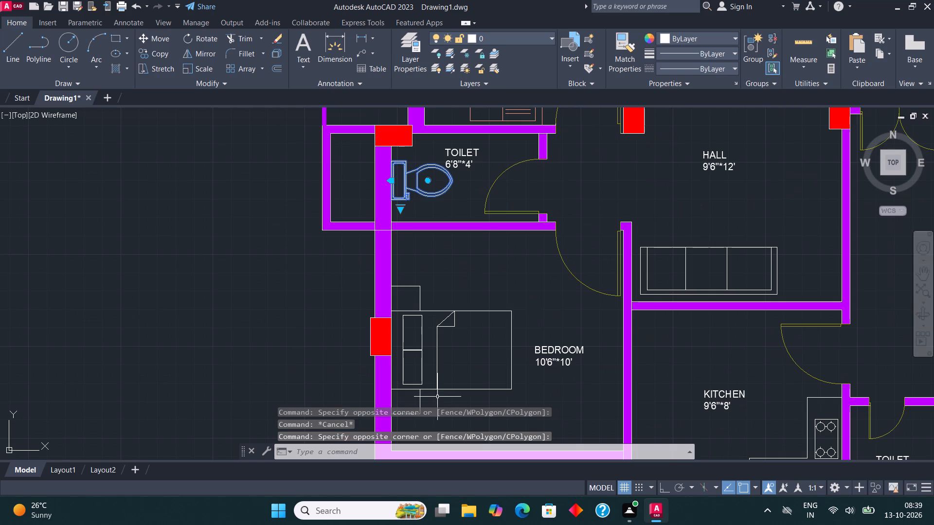
left_click(436, 412)
left_click(445, 393)
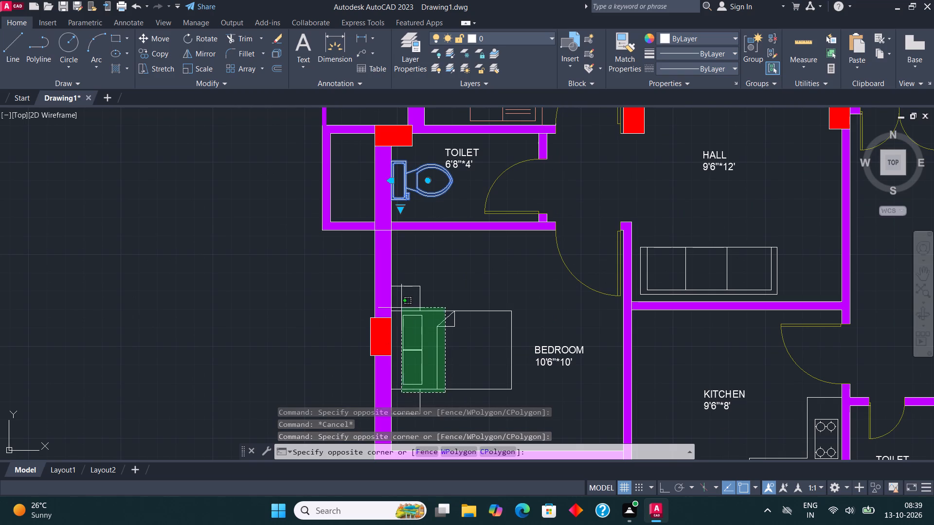
left_click(401, 307)
scroll(461, 272, "down", 1)
scroll(454, 358, "up", 1)
left_click(456, 366)
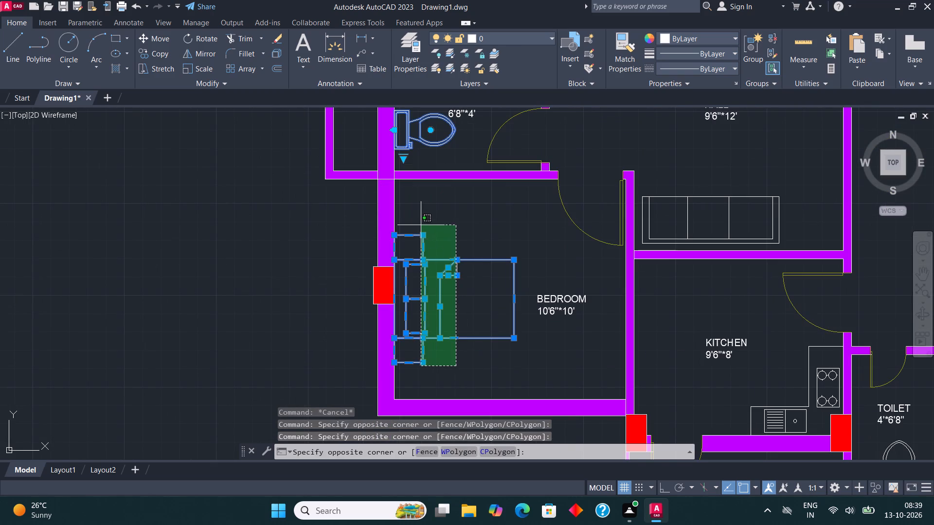
left_click(421, 225)
left_click(515, 33)
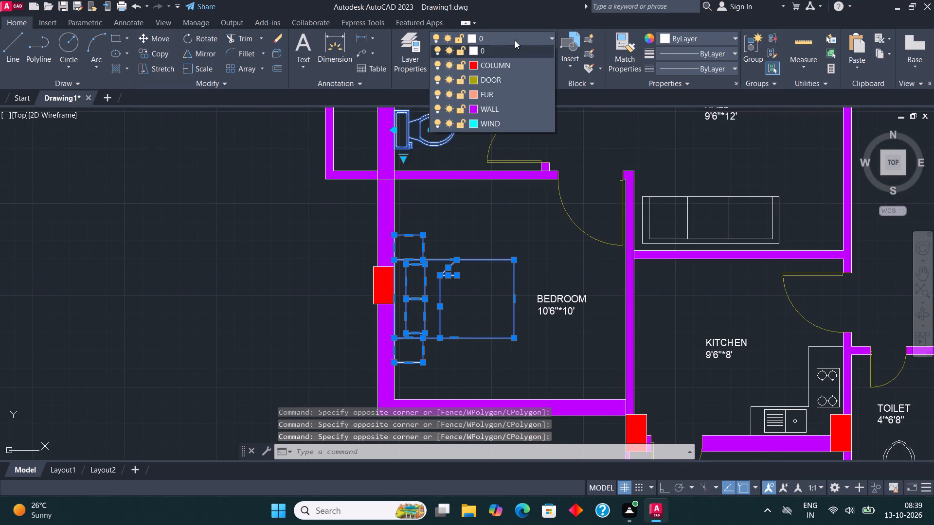
left_click(510, 90)
key("Escape")
Assign the bed's remaining folded-corner lines in the lower 10'6"*10' bedroom to the FUR layer.
scroll(446, 257, "up", 1)
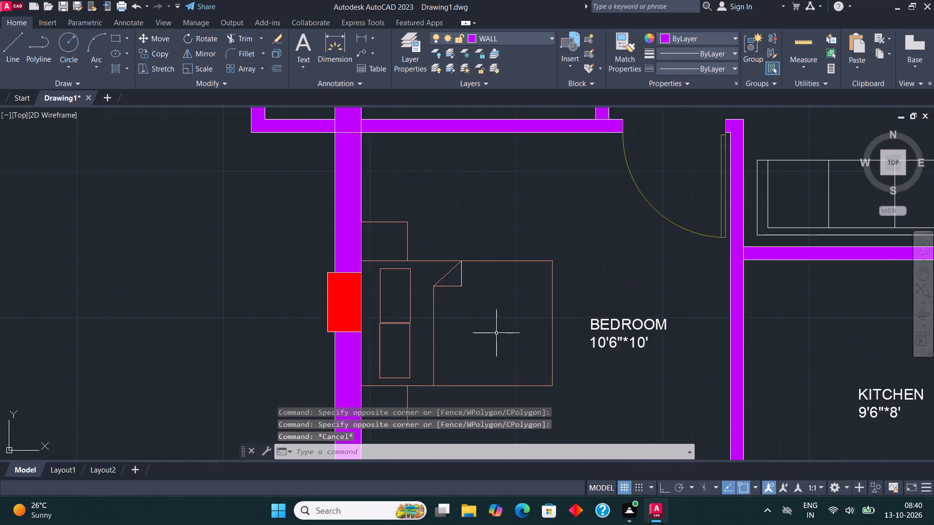
left_click(496, 333)
left_click(452, 238)
left_click(506, 35)
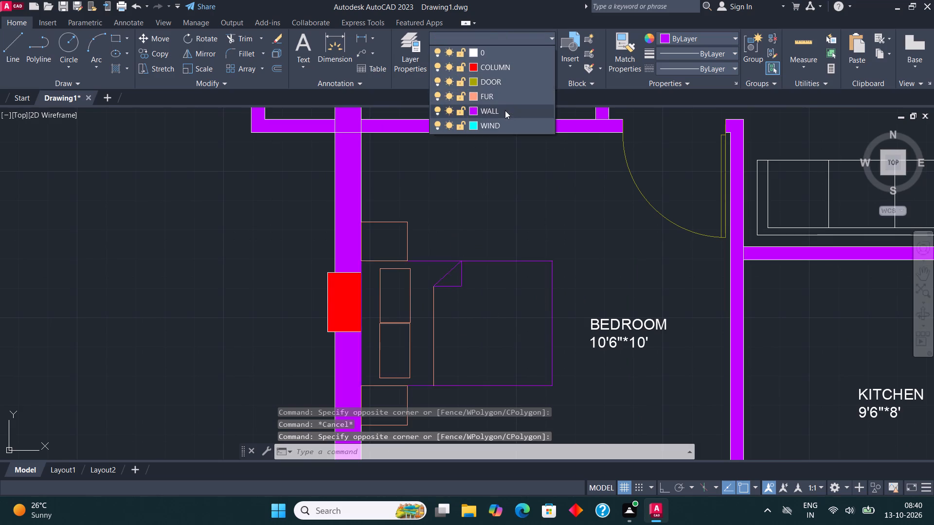
left_click(505, 91)
key("Escape")
Assign the sofa in the 9'6"*12' hall to the FUR layer.
scroll(385, 136, "down", 2)
middle_click_drag(602, 132, 581, 206)
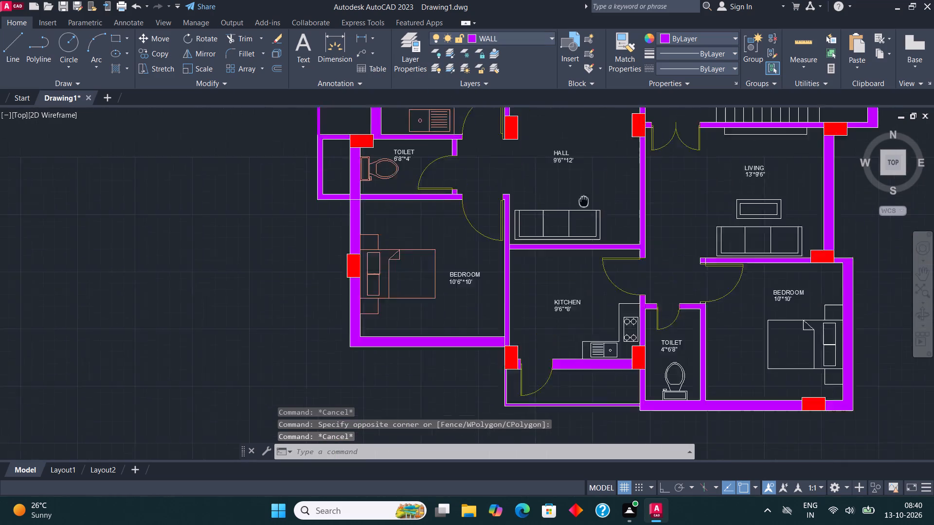
middle_click_drag(581, 206, 568, 242)
scroll(568, 242, "up", 2)
left_click(609, 359)
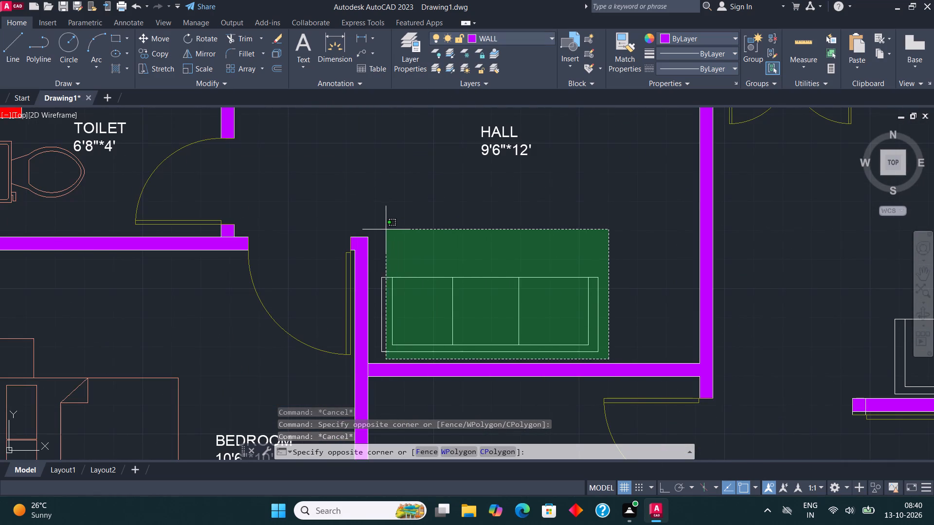
left_click(377, 223)
left_click(511, 35)
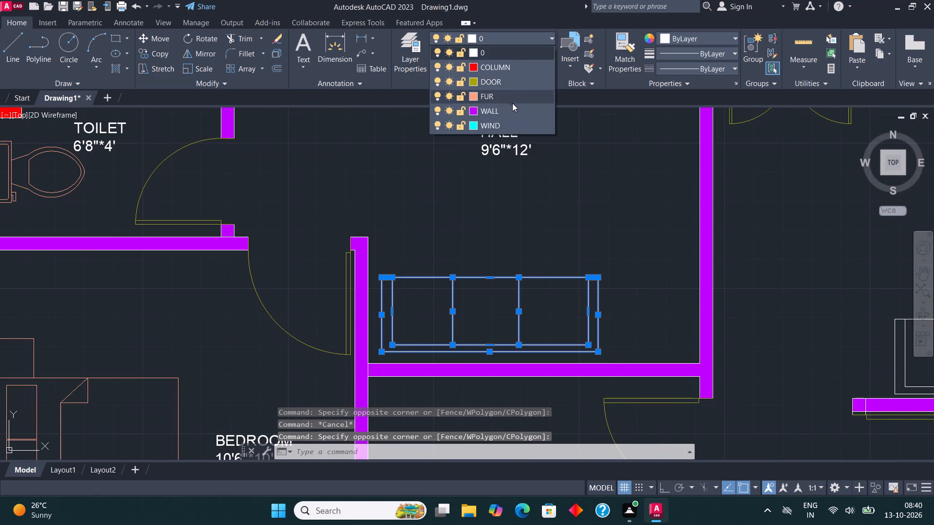
left_click(511, 100)
key("Escape")
Assign the 9'6"*8' kitchen's counter, sink and stove to the FUR layer.
scroll(362, 208, "down", 2)
scroll(468, 384, "up", 3)
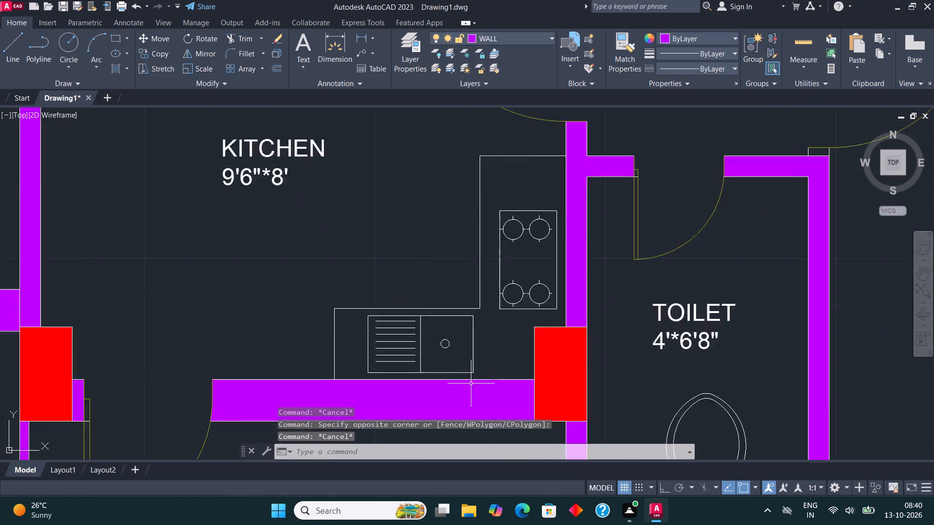
scroll(471, 384, "up", 1)
left_click(486, 377)
key("Escape")
left_click_drag(485, 376, 482, 367)
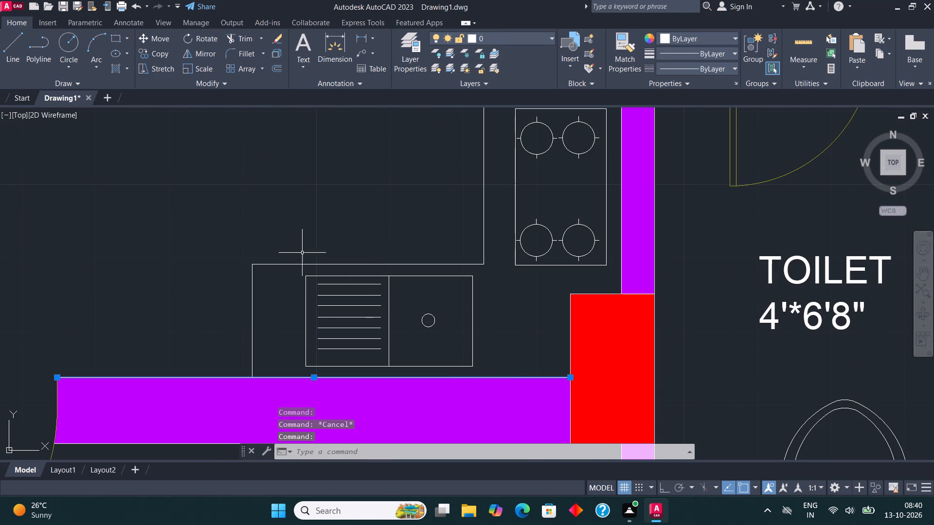
key("Escape")
left_click(485, 373)
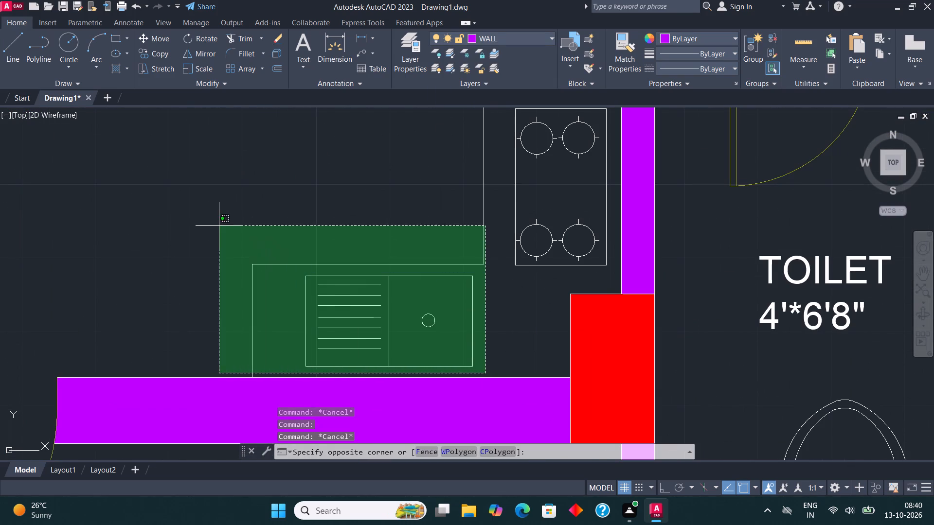
left_click(219, 225)
middle_click_drag(542, 256, 524, 322)
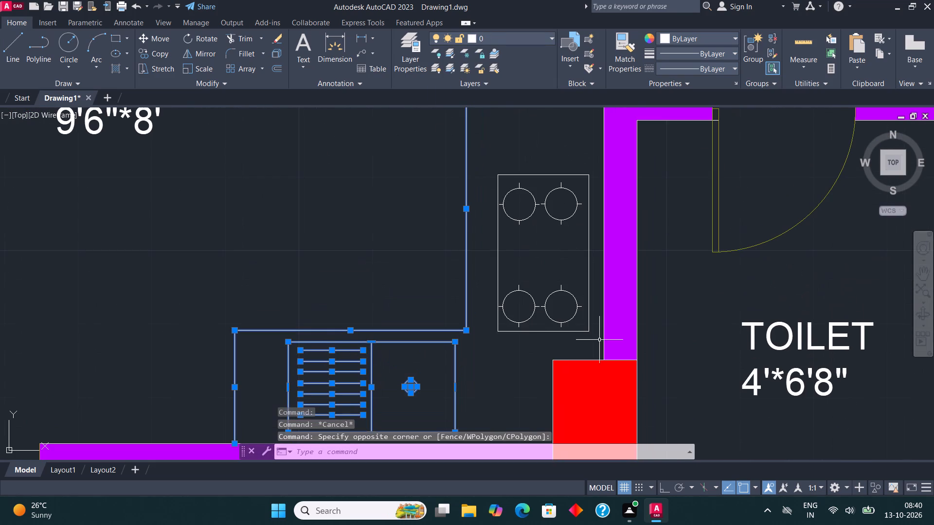
left_click(595, 343)
left_click(446, 125)
scroll(467, 259, "down", 1)
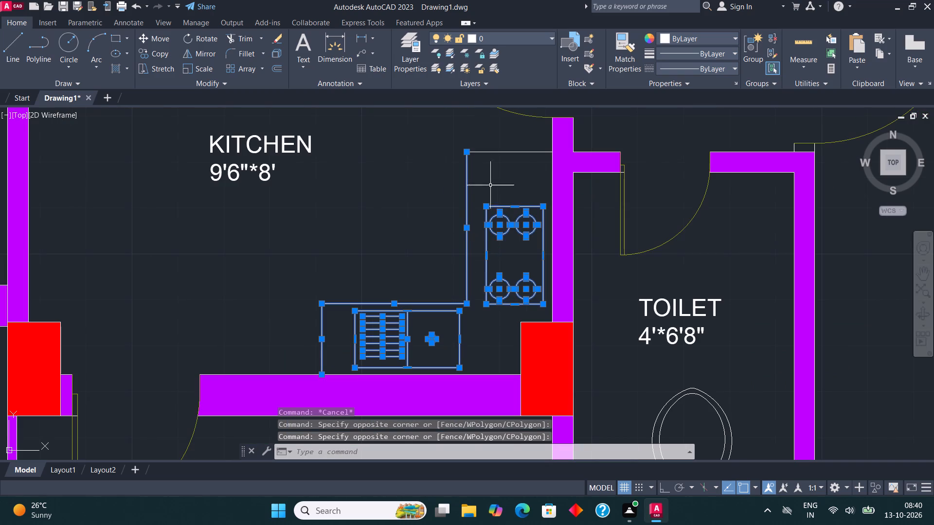
left_click_drag(497, 176, 493, 170)
left_click(474, 141)
left_click(503, 35)
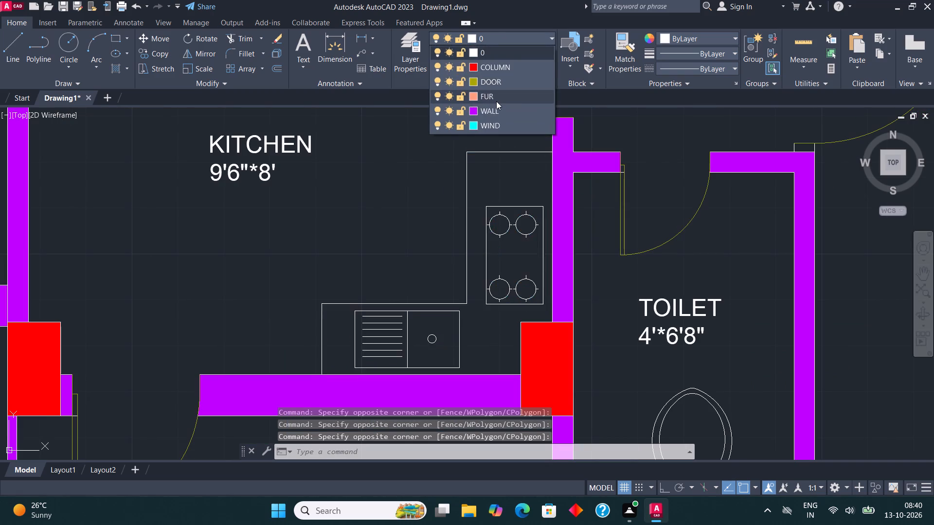
left_click(496, 101)
key("Escape")
Assign the WC in the lower 4'*6'8" toilet and the bed set in the adjacent 10'*10' bedroom to the FUR layer.
scroll(321, 236, "down", 3)
scroll(449, 324, "up", 2)
left_click(391, 230)
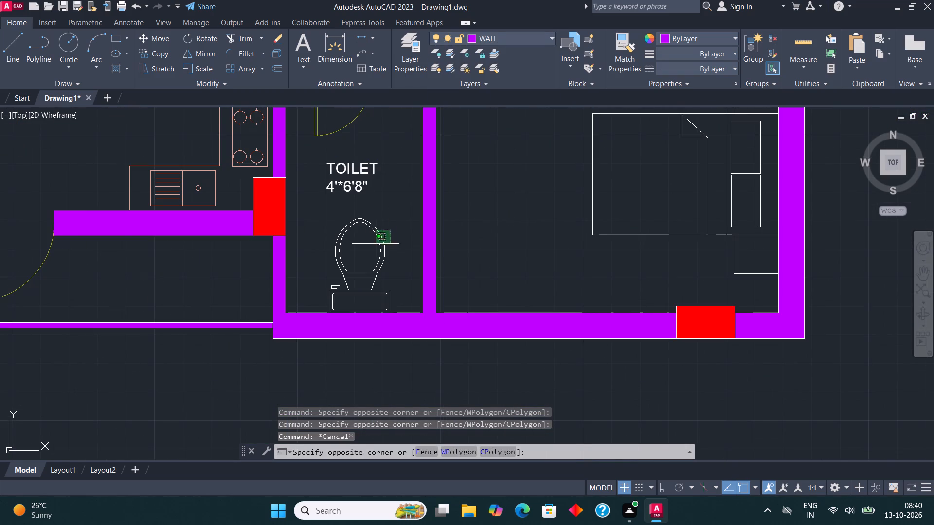
left_click(370, 248)
scroll(445, 247, "down", 1)
left_click(642, 273)
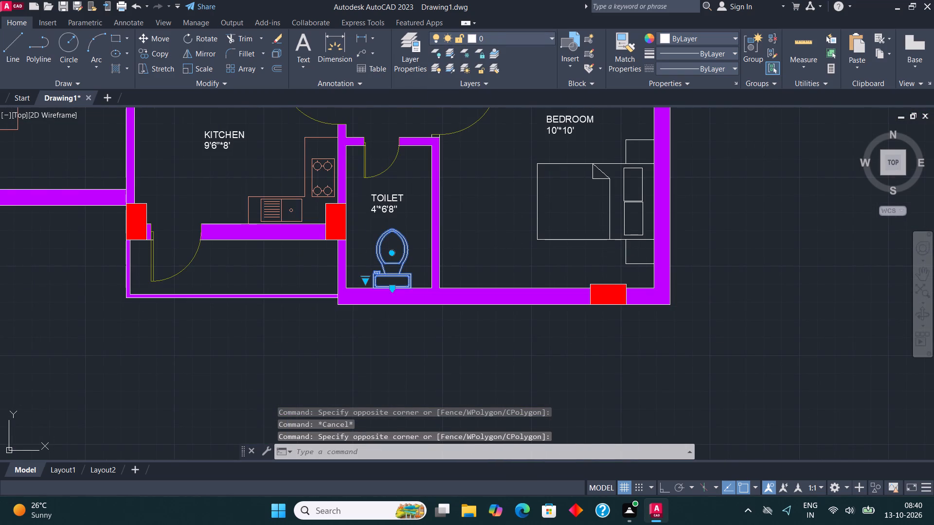
left_click(530, 155)
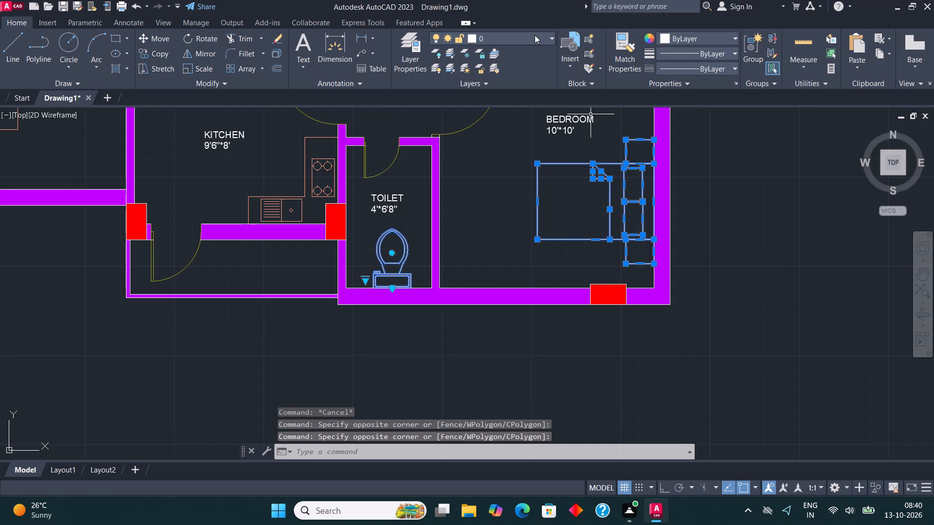
left_click(535, 35)
left_click(513, 96)
key("Escape")
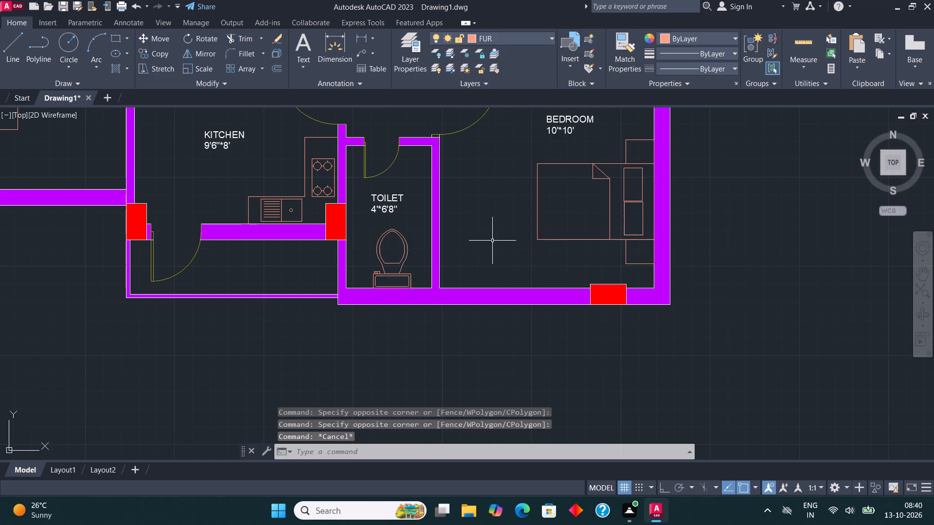
Assign the sofa and coffee table in the lower 13'*9'6" living room to the FUR layer.
scroll(492, 263, "down", 1)
middle_click_drag(481, 197, 484, 323)
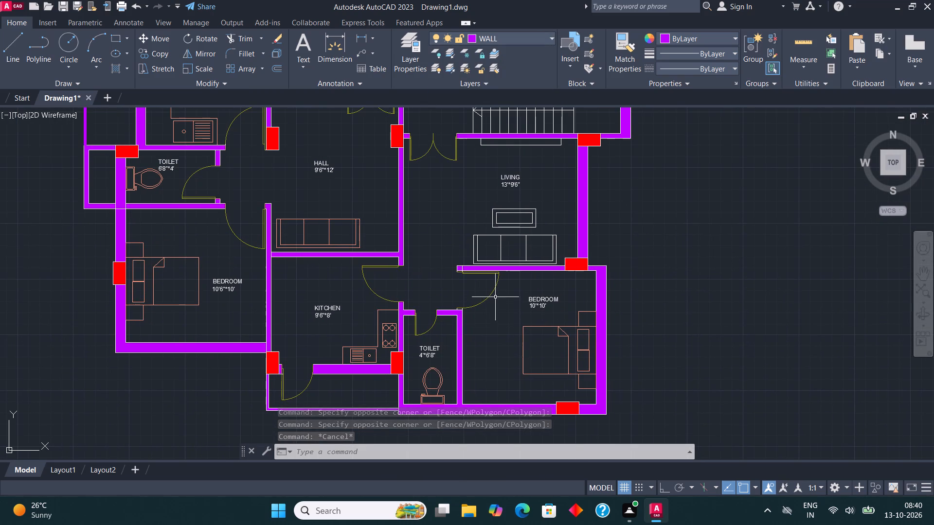
scroll(534, 249, "up", 2)
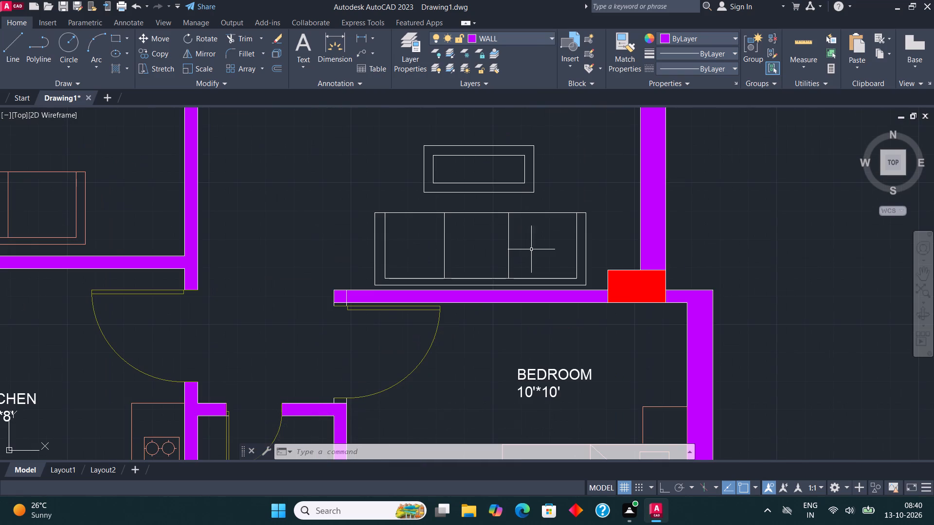
middle_click_drag(518, 249, 527, 324)
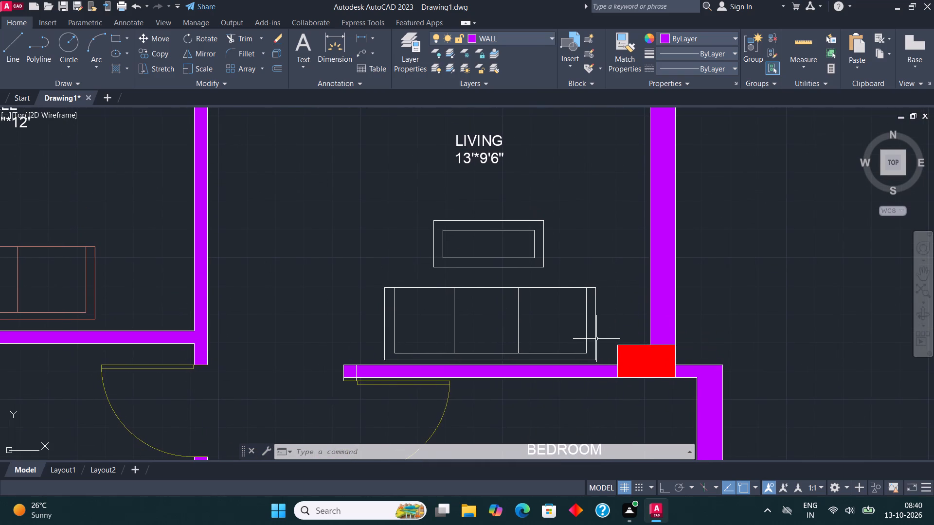
left_click(604, 361)
left_click(375, 196)
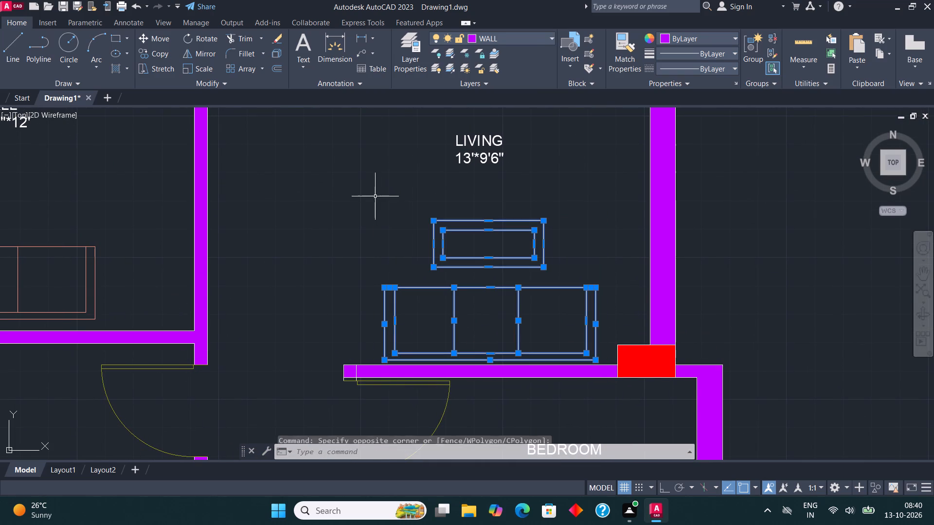
left_click(509, 33)
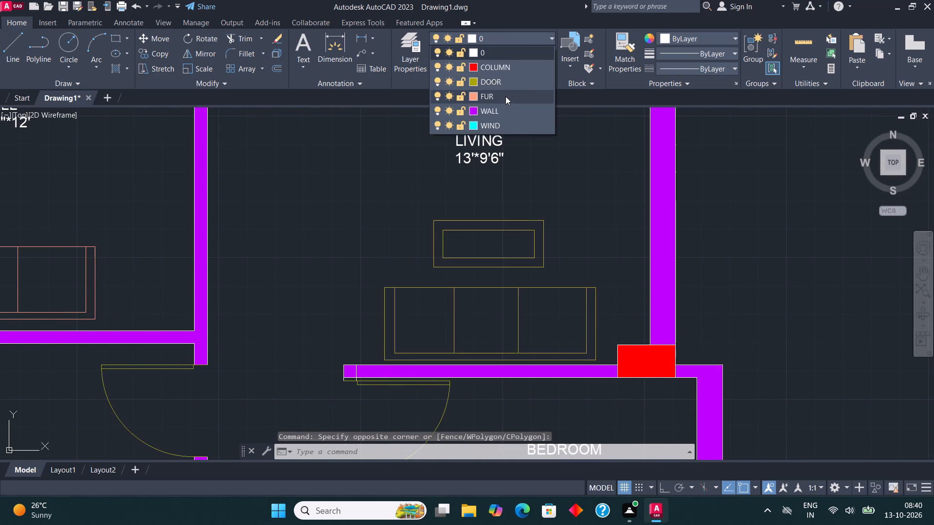
left_click(505, 96)
key("Escape")
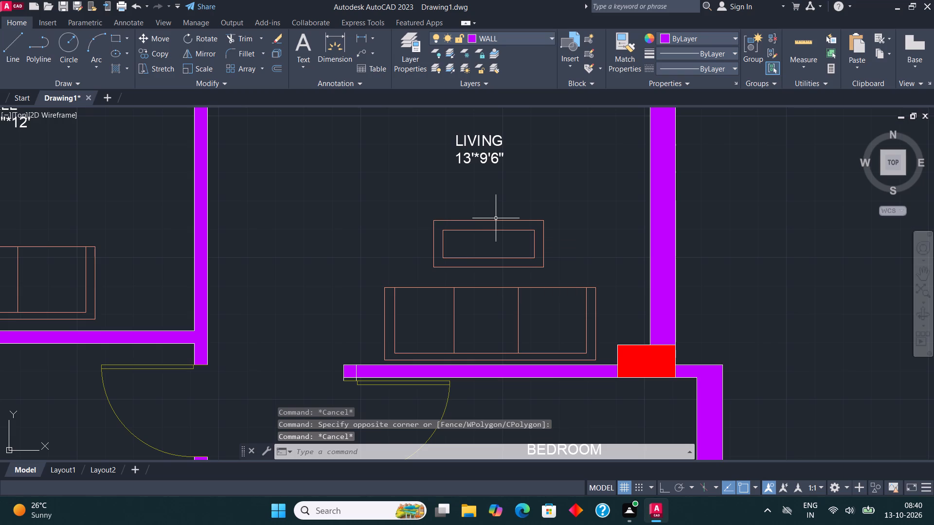
Assign the staircase flights around the lift, with their direction arrows and UP label, to the FUR layer.
scroll(499, 220, "down", 3)
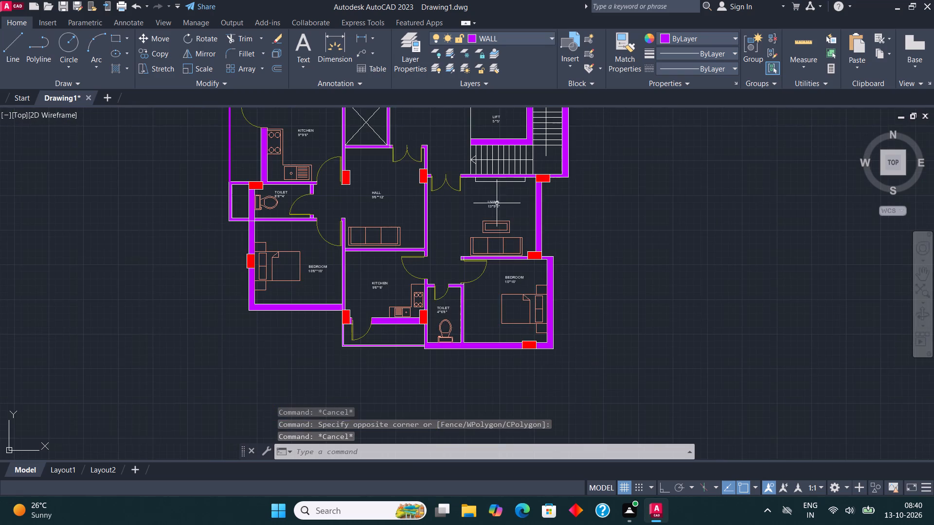
middle_click_drag(497, 203, 517, 392)
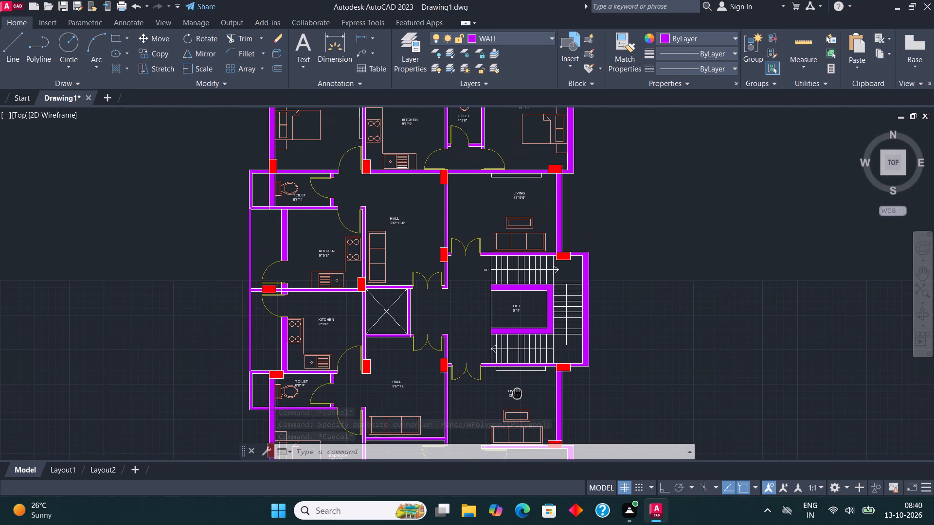
middle_click_drag(517, 392, 500, 358)
scroll(506, 275, "up", 2)
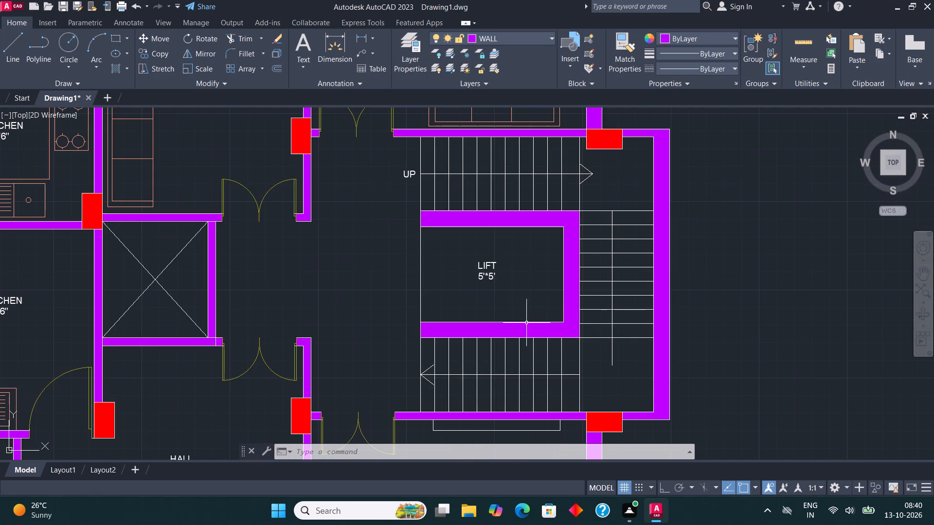
left_click_drag(590, 401, 589, 396)
left_click(411, 346)
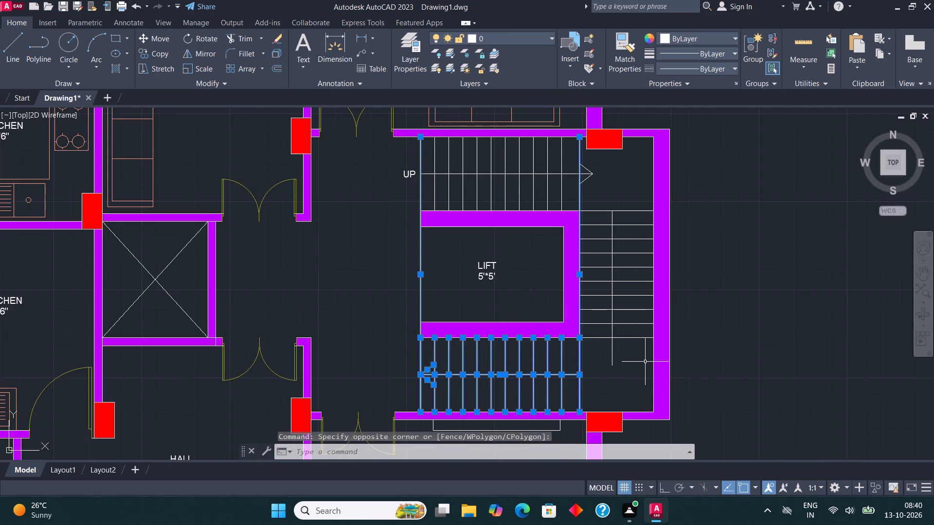
left_click(639, 361)
left_click(593, 196)
left_click(593, 196)
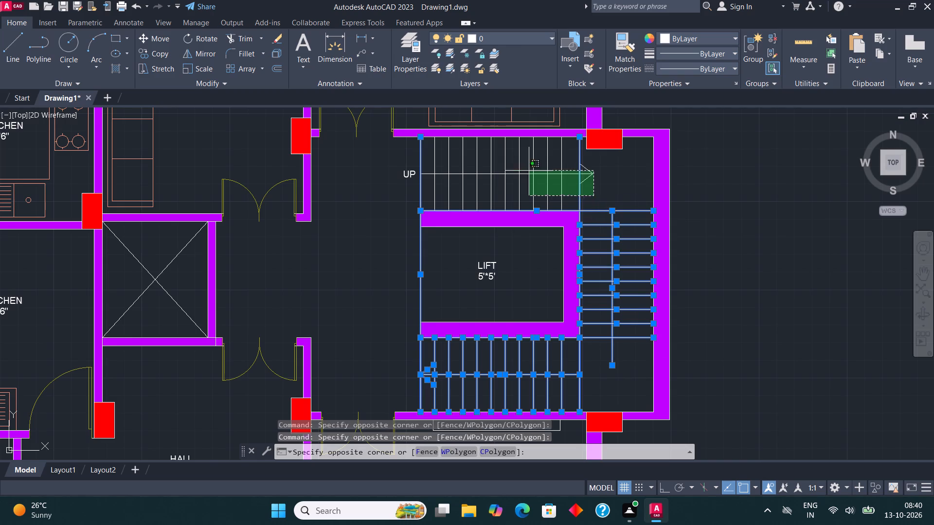
left_click(383, 152)
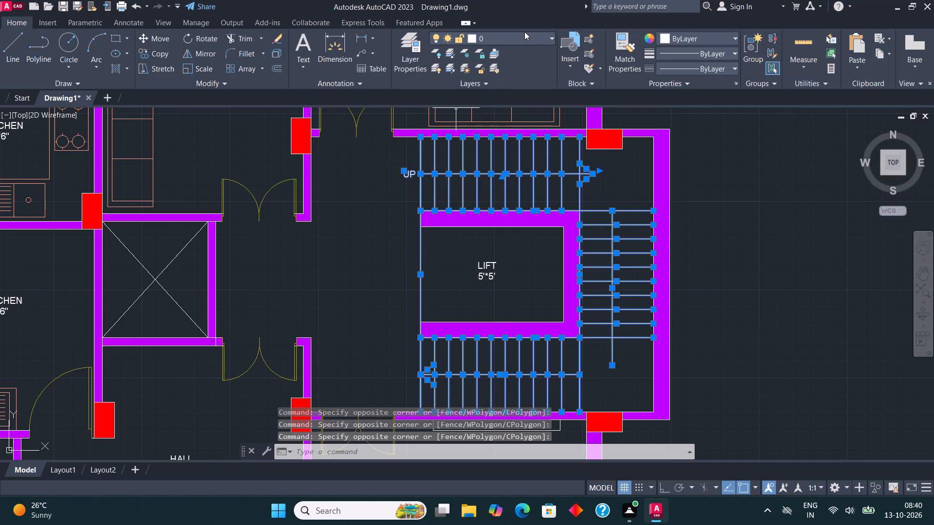
left_click(524, 32)
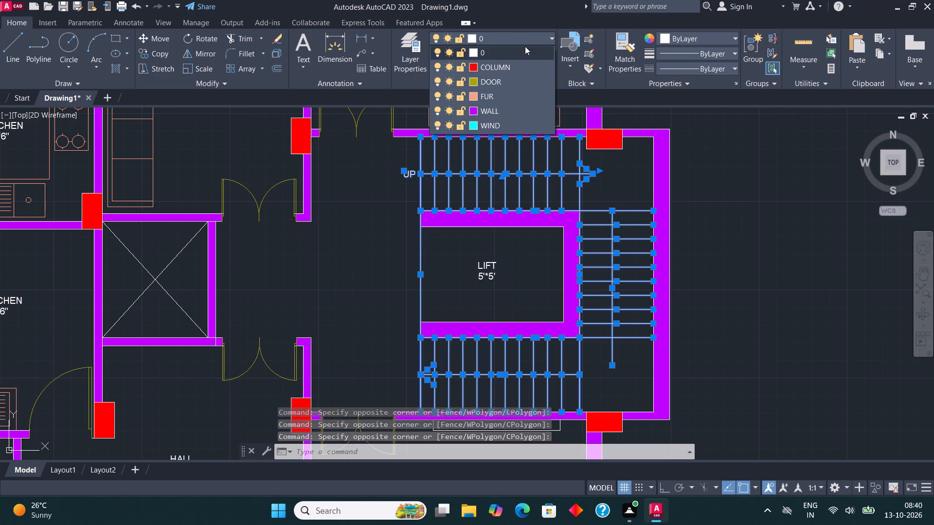
left_click(496, 95)
key("Escape")
Move the staircase's UP label to the WIND layer.
scroll(413, 175, "up", 1)
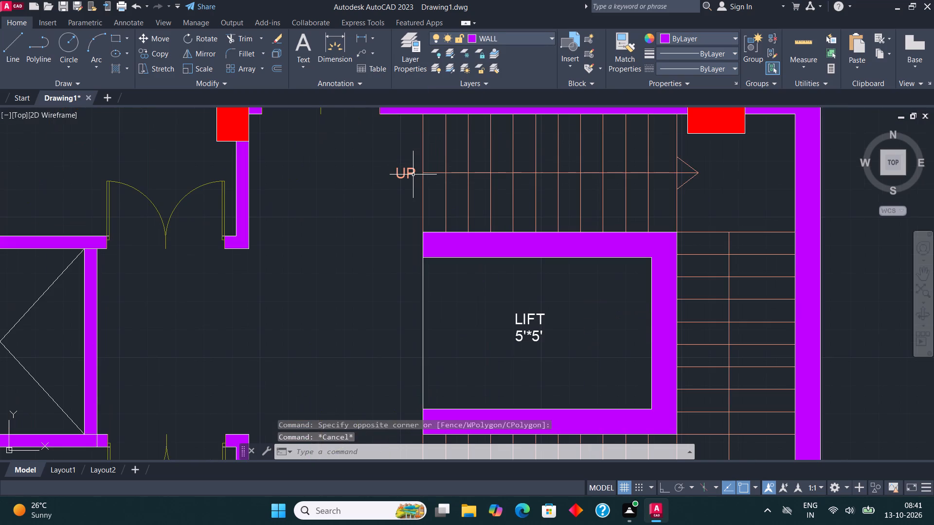
left_click(413, 173)
right_click(412, 173)
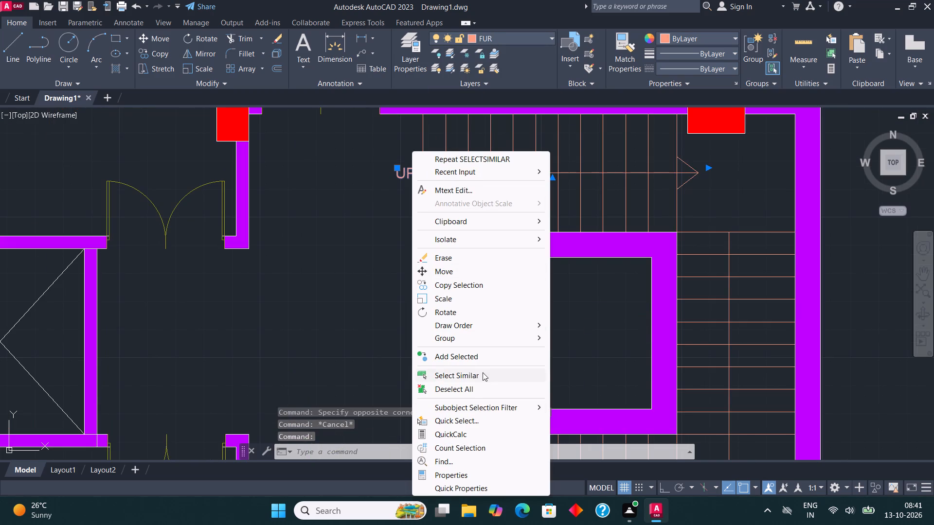
left_click(483, 372)
left_click(511, 38)
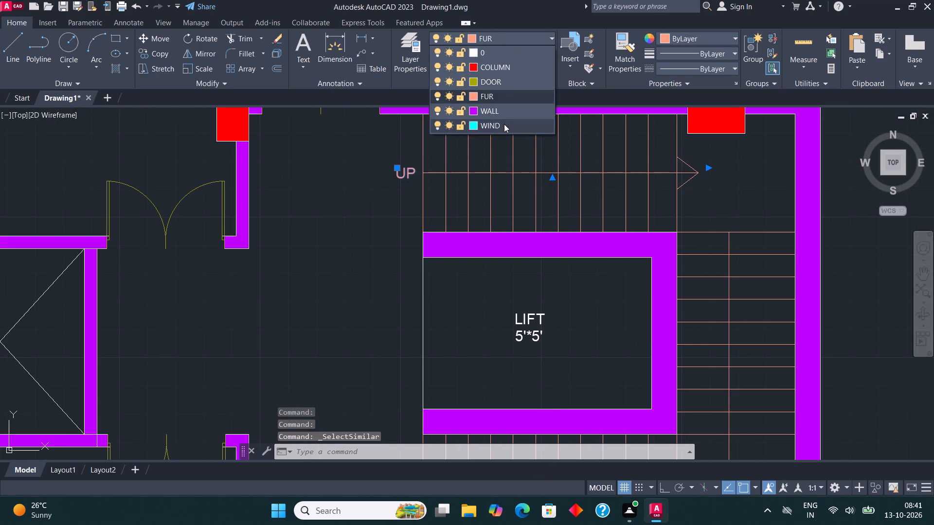
left_click(504, 124)
key("Escape")
Select all room labels similar to the 9'6"*13'6" HALL label and assign them to the WIND layer.
scroll(526, 255, "down", 3)
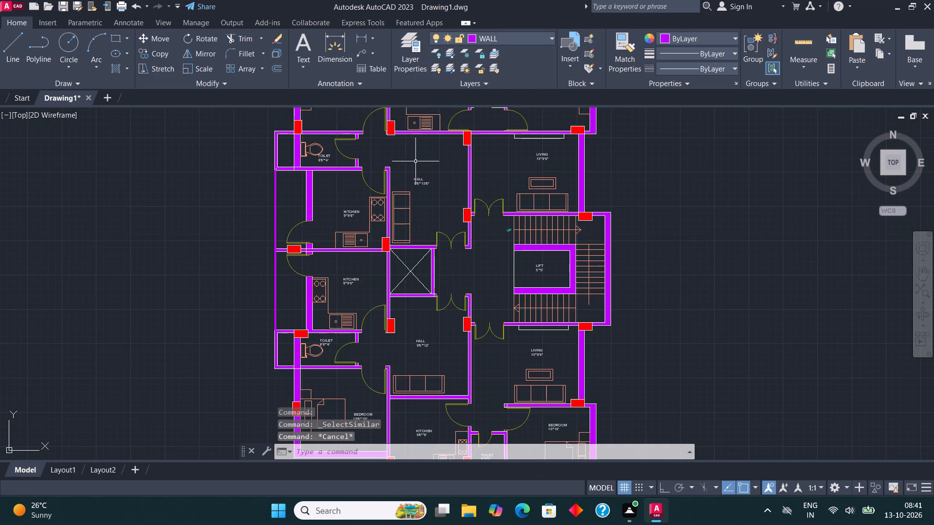
scroll(415, 161, "up", 3)
left_click(420, 233)
right_click(421, 233)
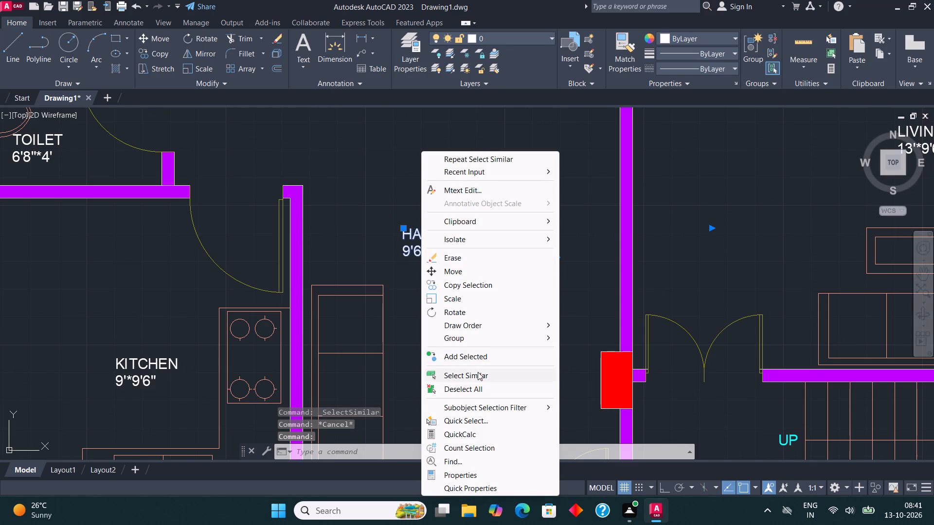
left_click(478, 372)
left_click(516, 36)
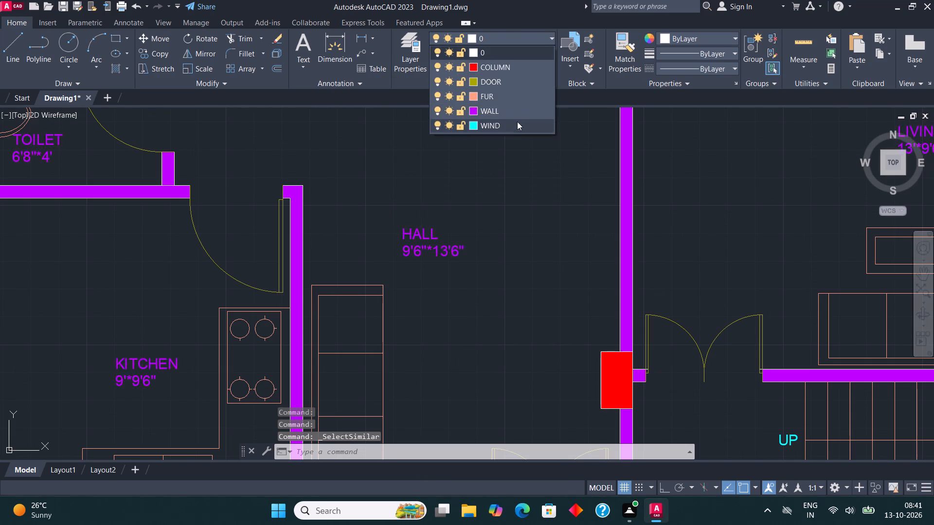
left_click(517, 125)
key("Escape")
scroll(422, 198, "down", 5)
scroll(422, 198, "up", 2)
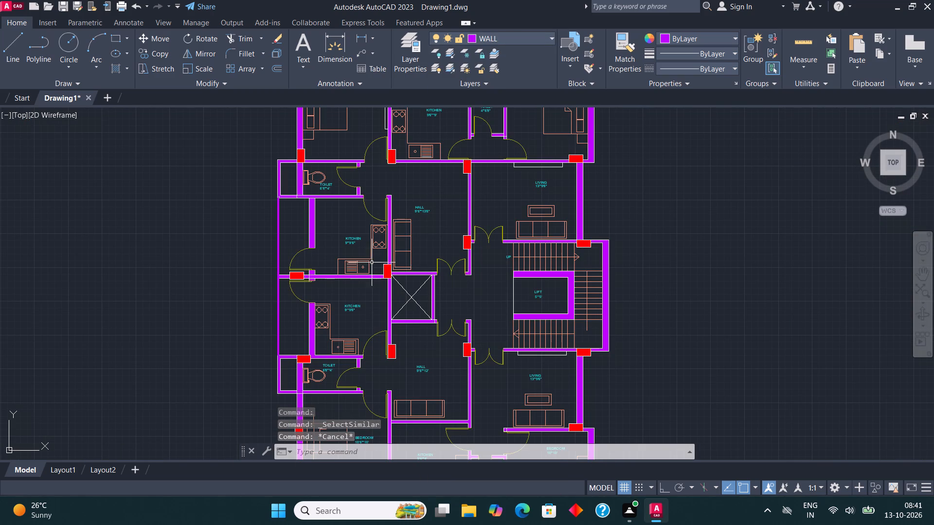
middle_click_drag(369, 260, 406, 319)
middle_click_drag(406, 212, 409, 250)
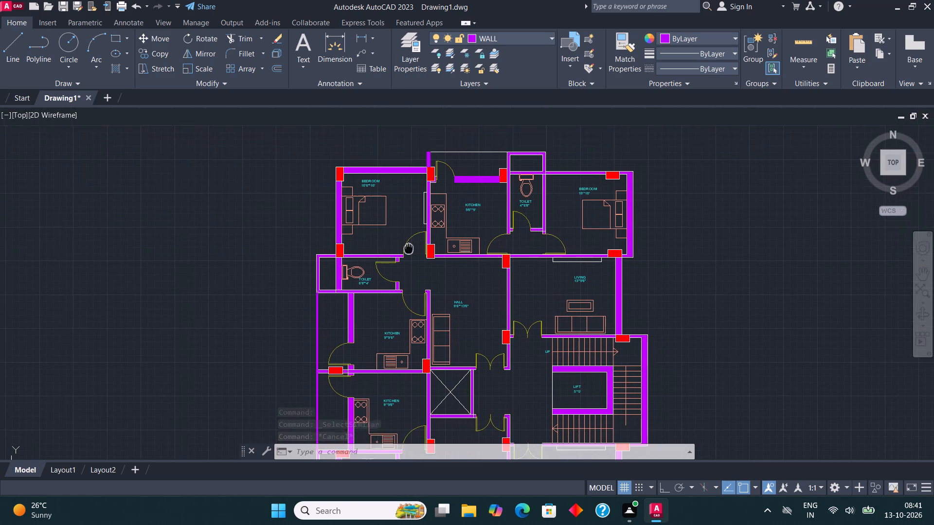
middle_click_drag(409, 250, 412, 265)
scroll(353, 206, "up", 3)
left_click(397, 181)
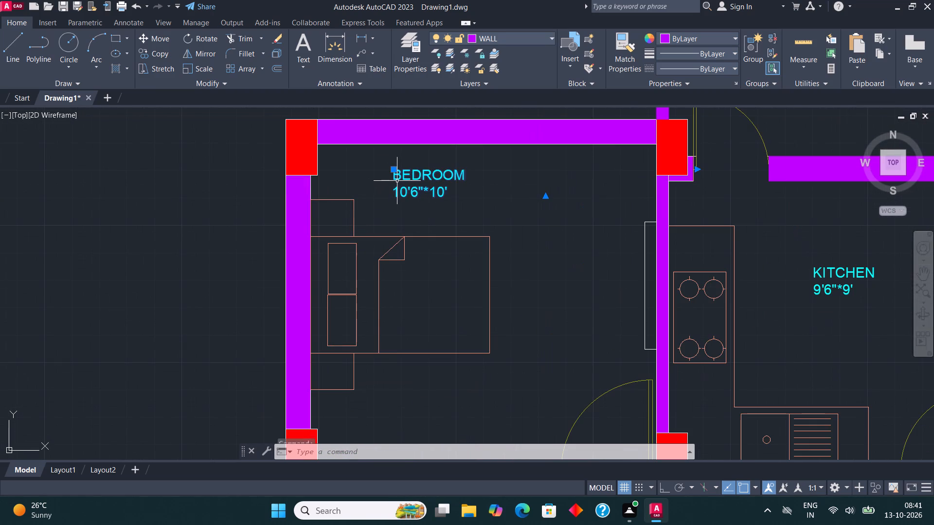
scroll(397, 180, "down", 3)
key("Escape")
Assign the outer balcony line above the 9'6"*9' kitchen to the WALL layer.
scroll(547, 138, "up", 1)
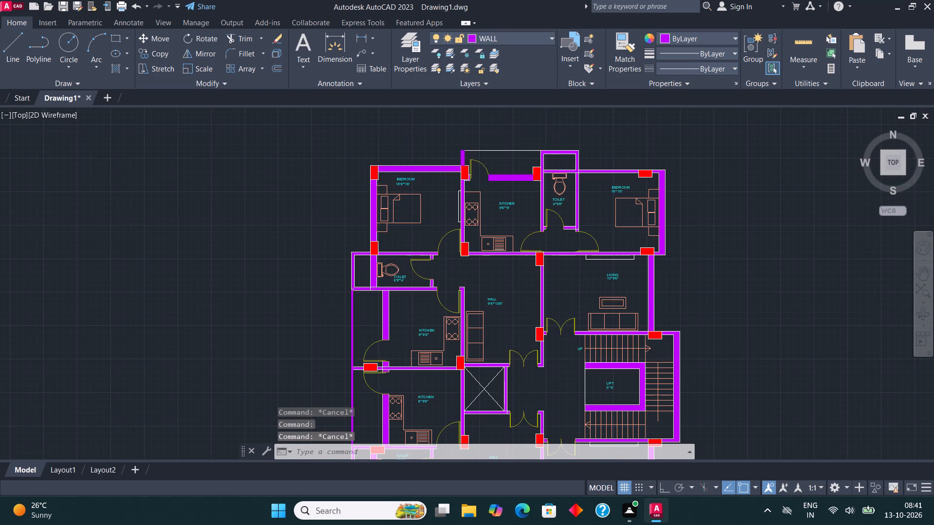
scroll(445, 144, "up", 3)
left_click_drag(442, 216, 438, 204)
left_click(431, 174)
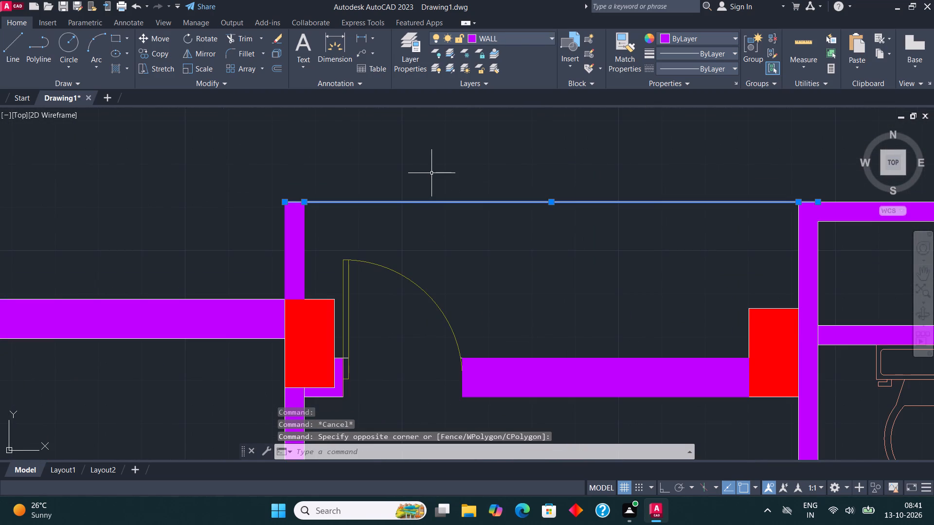
left_click(517, 38)
left_click(511, 112)
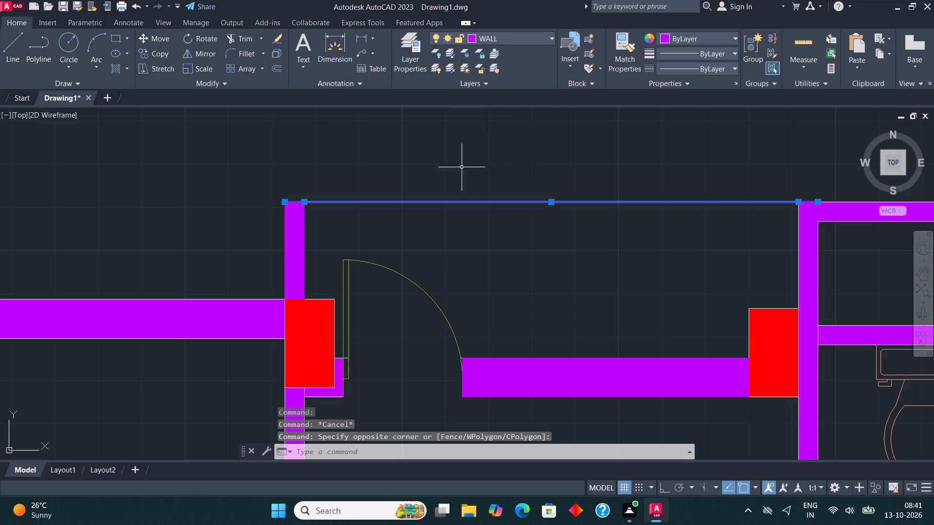
key("Escape")
Examine the layer colours across the floor plan, down to the balcony below the 9'6"*8' kitchen.
scroll(407, 199, "down", 2)
middle_click_drag(447, 273, 435, 188)
scroll(435, 184, "down", 2)
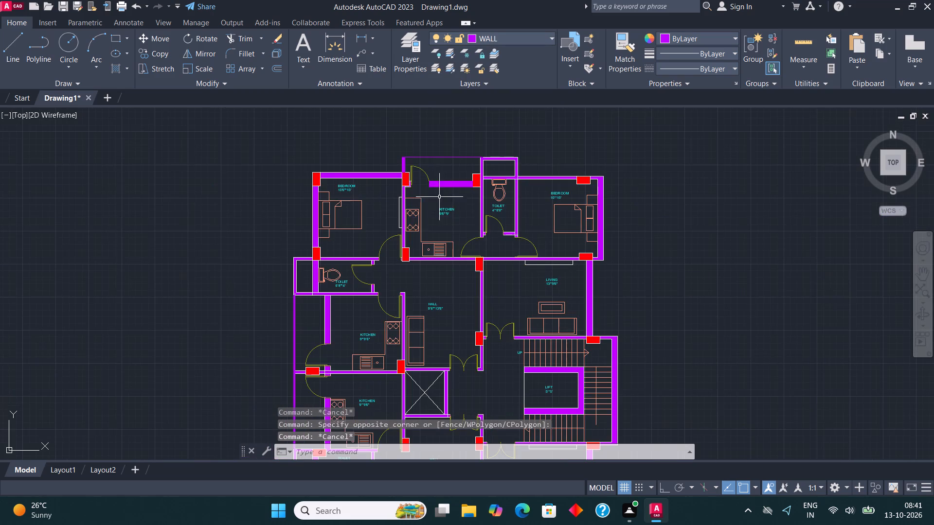
middle_click_drag(499, 337, 502, 120)
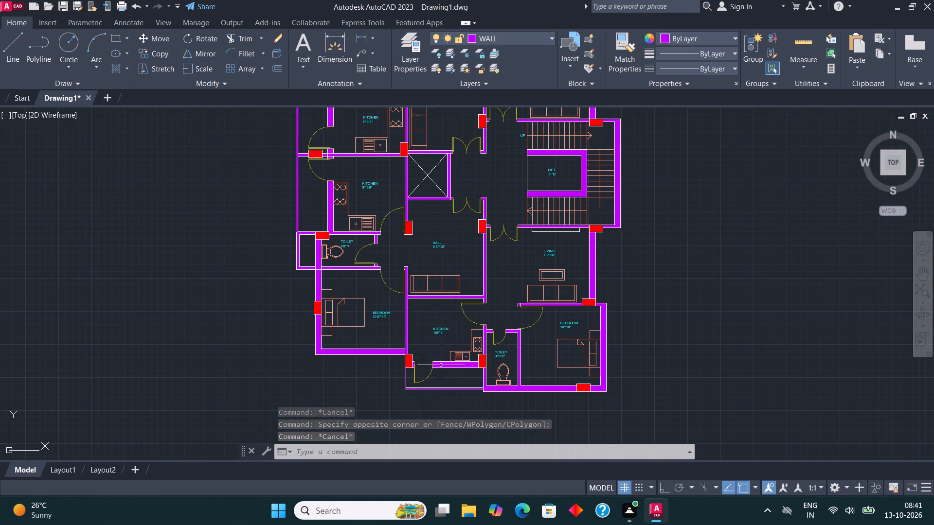
scroll(425, 386, "up", 3)
scroll(424, 387, "down", 3)
middle_click_drag(398, 215, 419, 333)
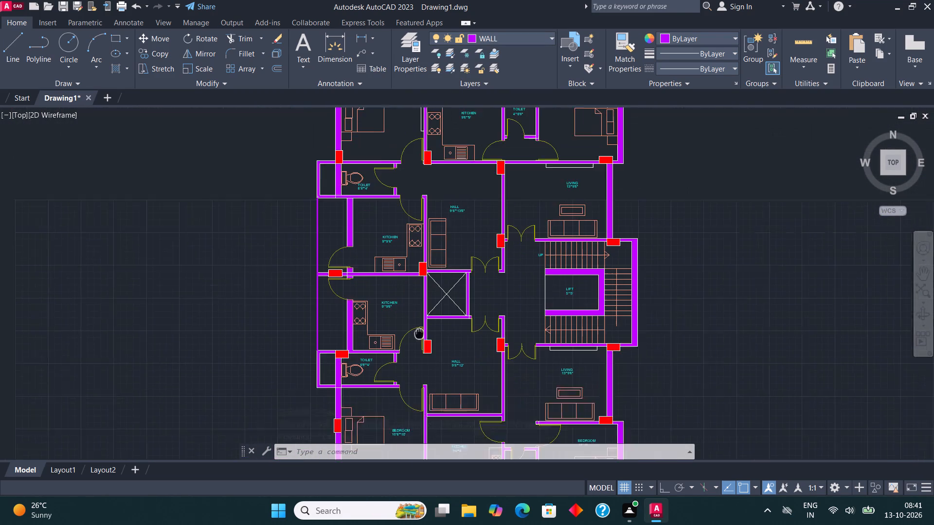
middle_click_drag(419, 333, 421, 357)
Copy the 10'6"*10' BEDROOM label from the upper bedroom to the empty area outside the plan, west of that room.
middle_click_drag(450, 179, 470, 332)
scroll(396, 275, "up", 3)
left_click(346, 240)
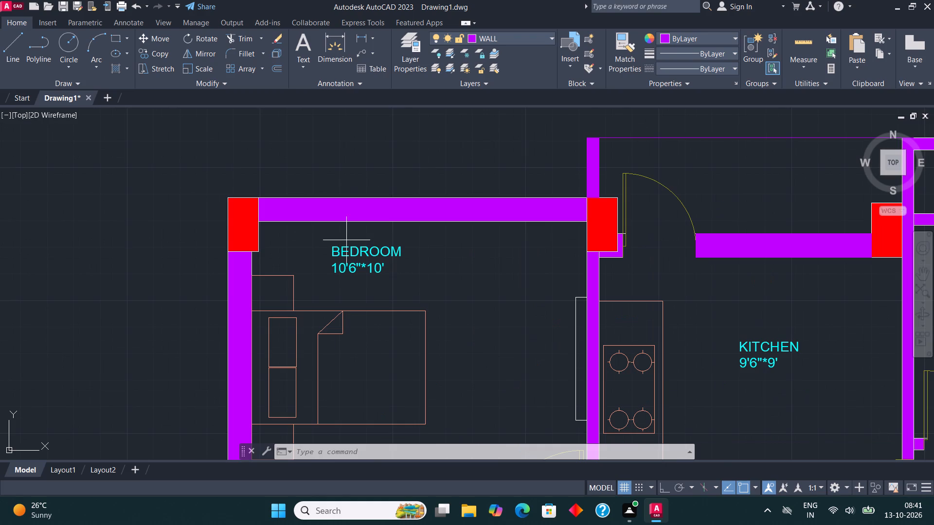
left_click(346, 267)
left_click(158, 54)
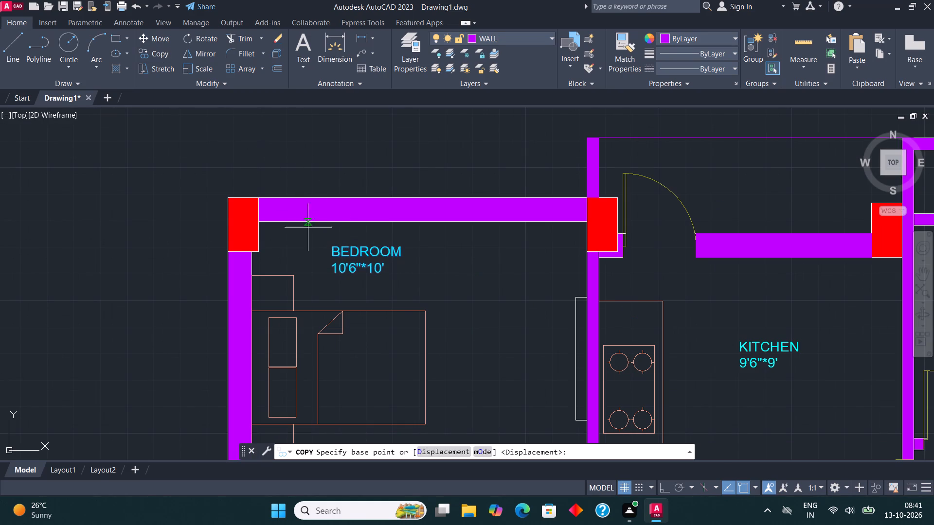
left_click(343, 248)
scroll(534, 225, "down", 2)
left_click(292, 231)
scroll(292, 231, "up", 2)
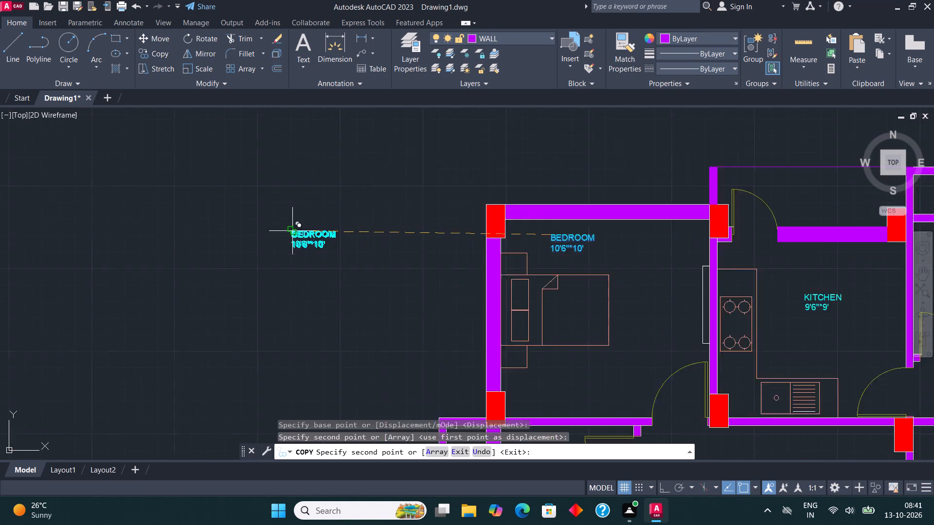
scroll(292, 231, "up", 1)
key("Escape")
Replace the text of the copied bedroom label outside the plan with D.
left_click(298, 239)
right_click(298, 239)
left_click(376, 188)
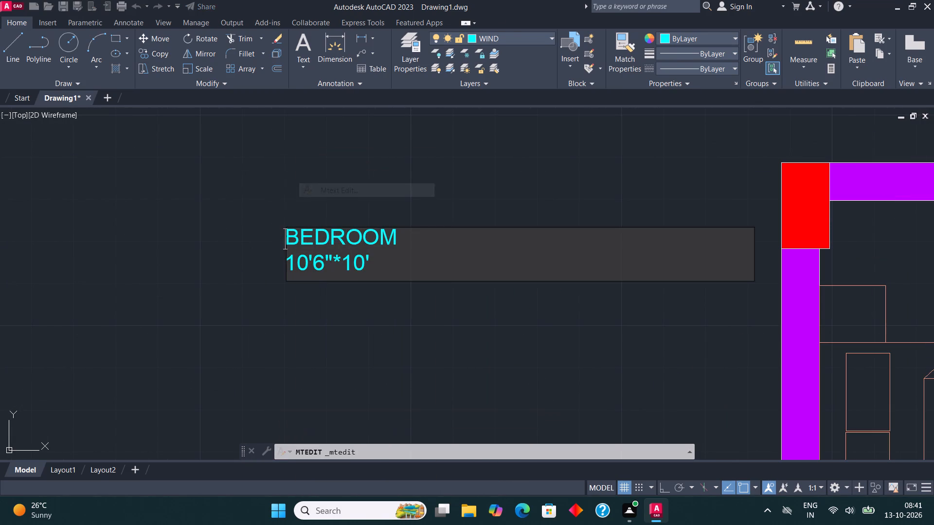
left_click(381, 265)
key("BackSpace")
key("BackSpace")
key("BackSpace")
key("BackSpace")
key("BackSpace")
key("BackSpace")
key("BackSpace")
key("BackSpace")
key("BackSpace")
key("BackSpace")
key("BackSpace")
key("BackSpace")
key("BackSpace")
key("BackSpace")
key("BackSpace")
key("BackSpace")
key("BackSpace")
key("BackSpace")
key("BackSpace")
key("BackSpace")
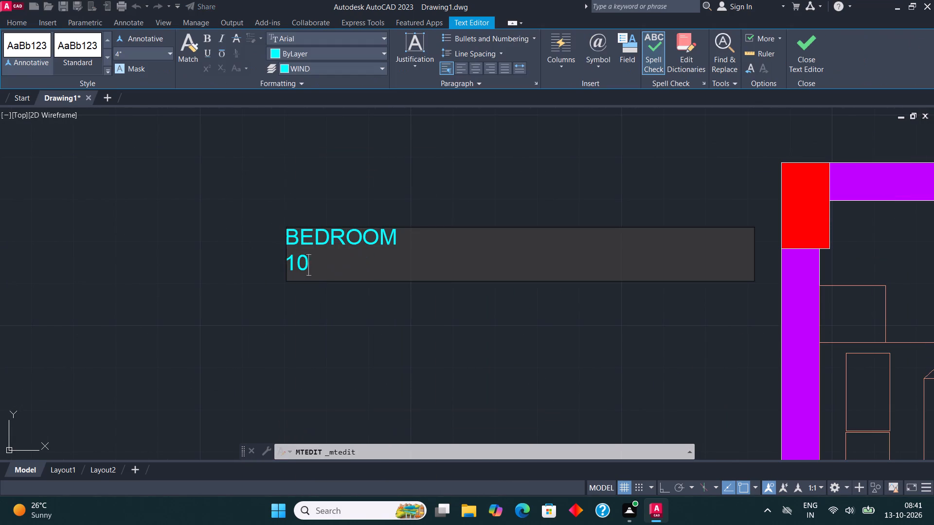
key("d")
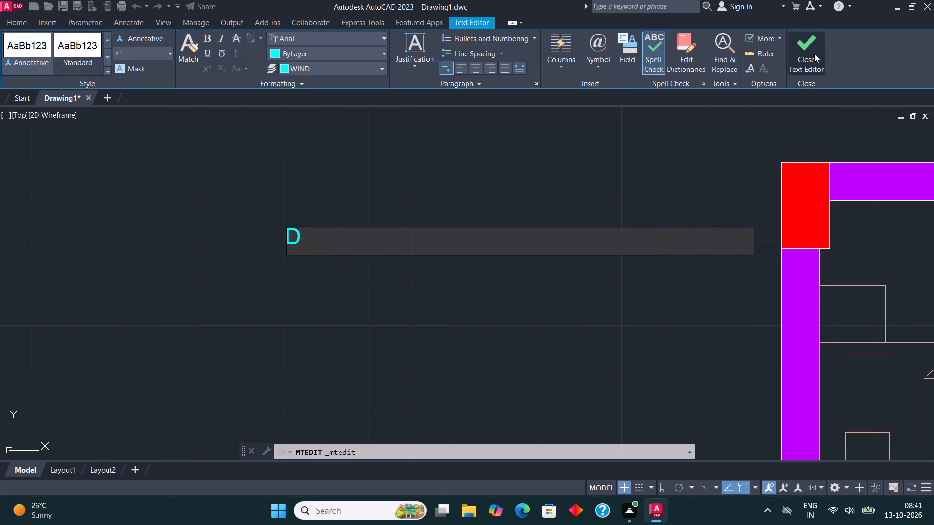
left_click(814, 54)
Copy the D label from outside the plan onto the doors of the upper 10'6"*10' bedroom, 9'6"*9' kitchen and its balcony, 4'*6'8" toilet and 10'*10' bedroom.
left_click(290, 228)
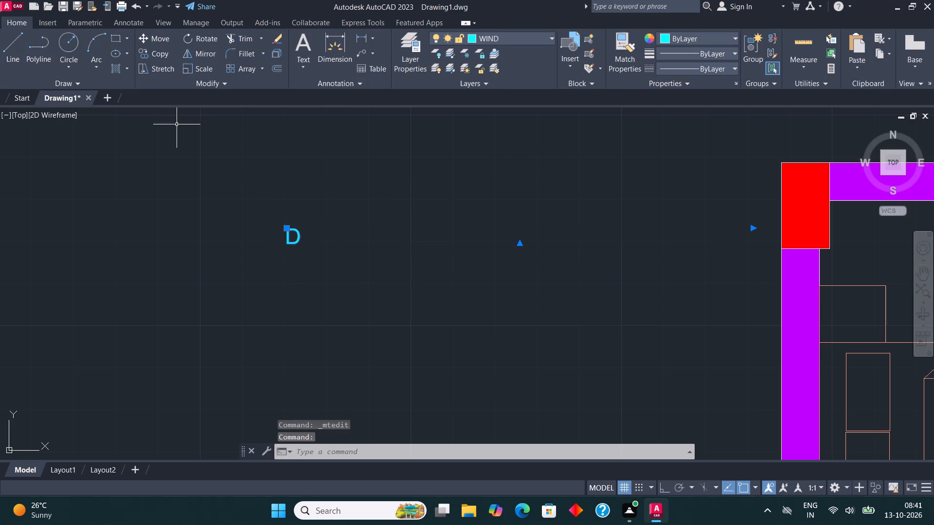
left_click(159, 51)
left_click(295, 235)
scroll(200, 280, "down", 3)
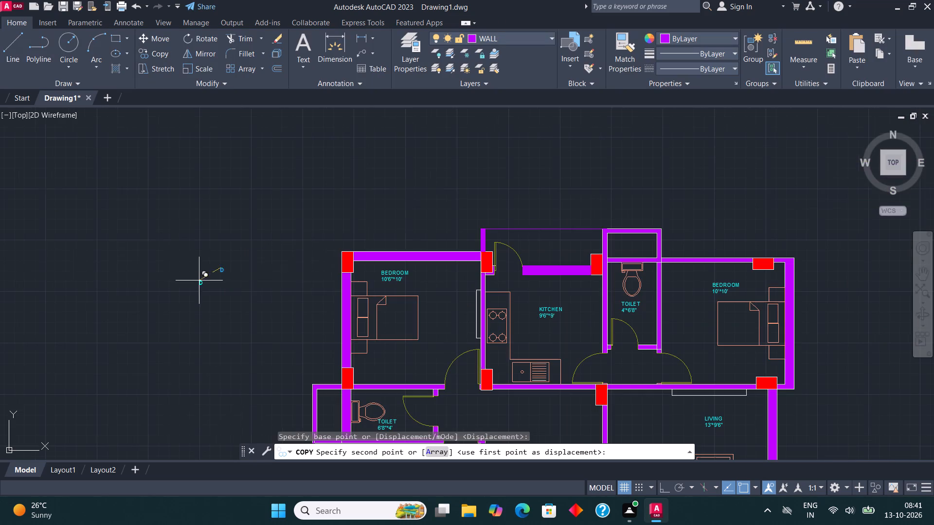
scroll(438, 375, "up", 2)
left_click(487, 397)
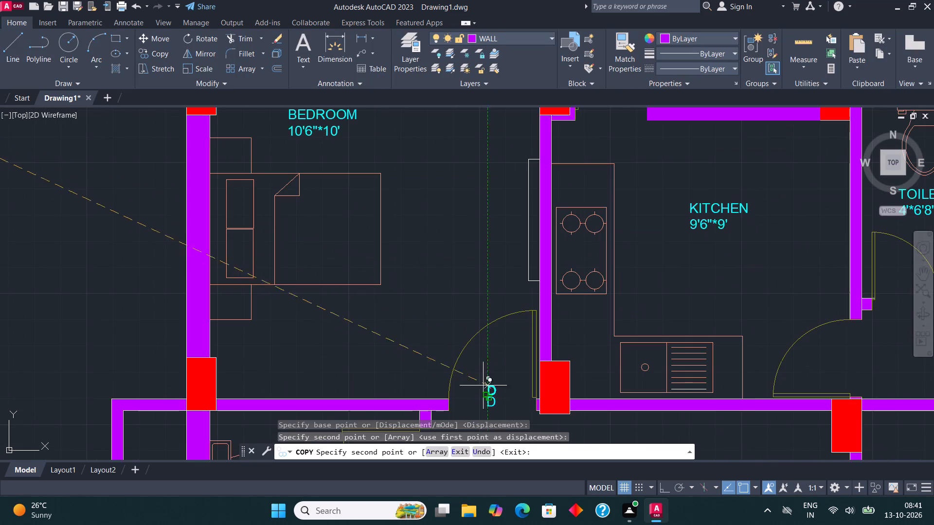
scroll(374, 262, "down", 2)
scroll(468, 199, "up", 2)
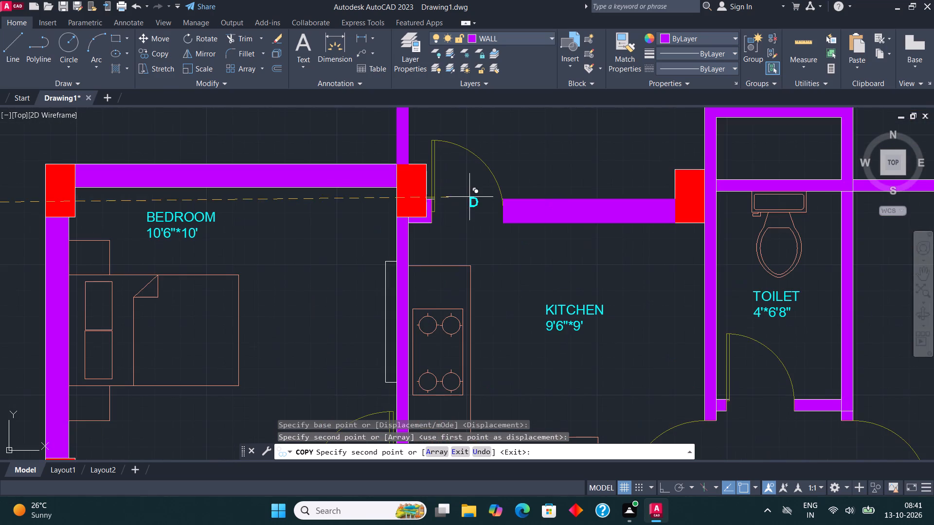
left_click(459, 201)
scroll(455, 187, "down", 1)
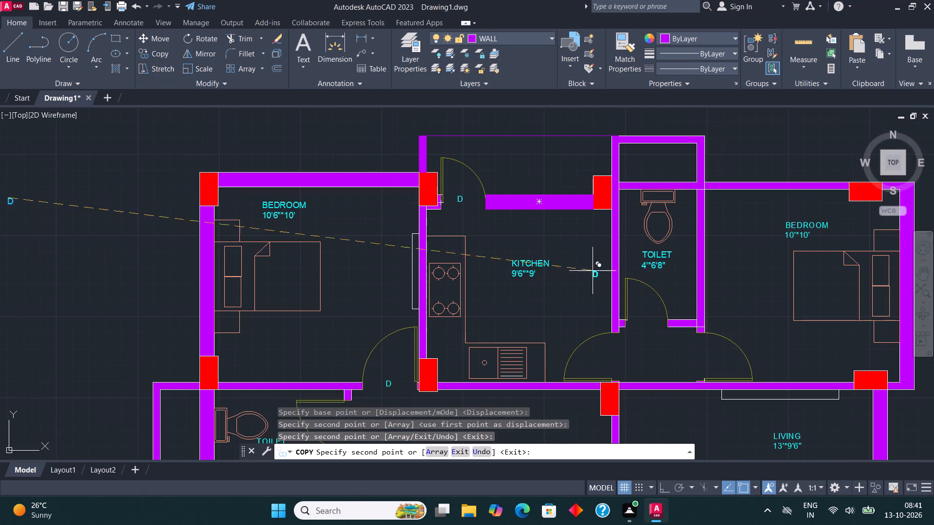
scroll(600, 352, "up", 2)
left_click(601, 354)
left_click(702, 262)
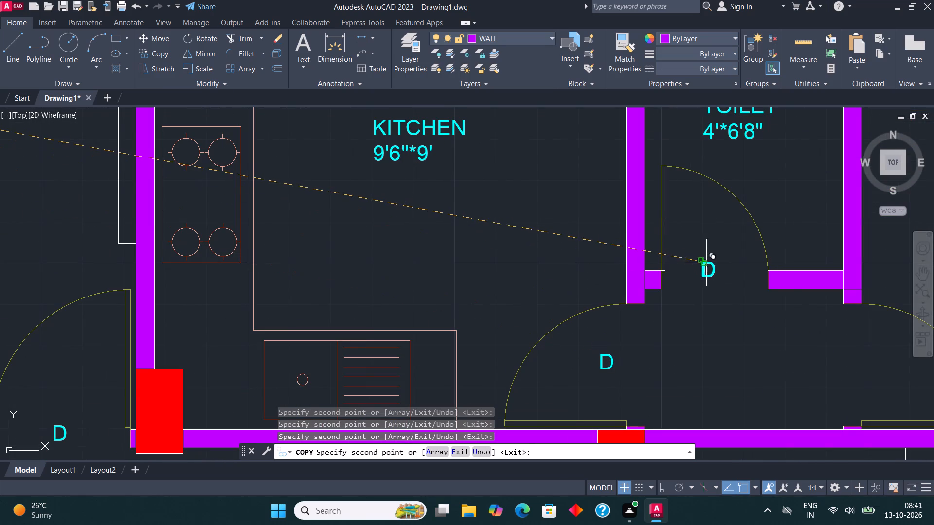
left_click(868, 358)
Place D copies at the upper 6'8"*4' toilet door, the 9'*9'6" kitchen door below it, and the double doors of the 9'6"*13'6" hall and upper living room.
scroll(456, 228, "down", 3)
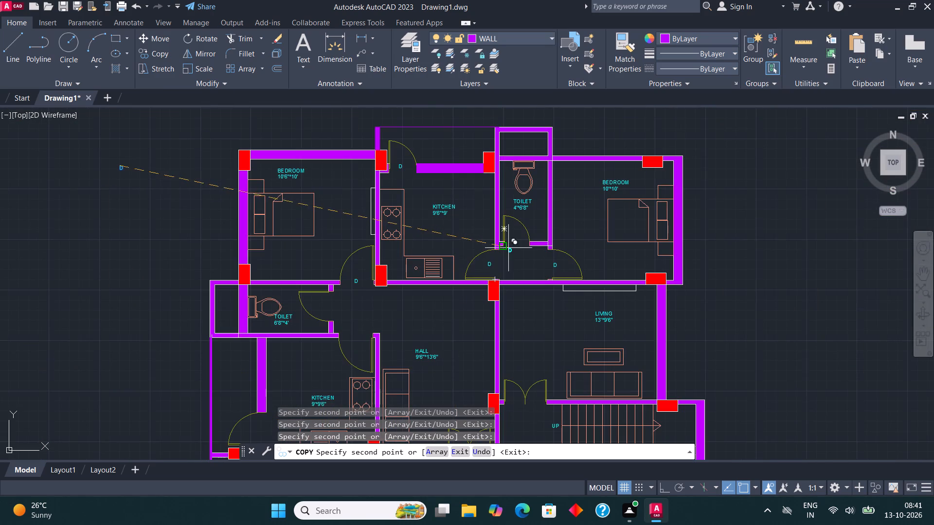
middle_click_drag(512, 246, 548, 162)
scroll(341, 217, "up", 2)
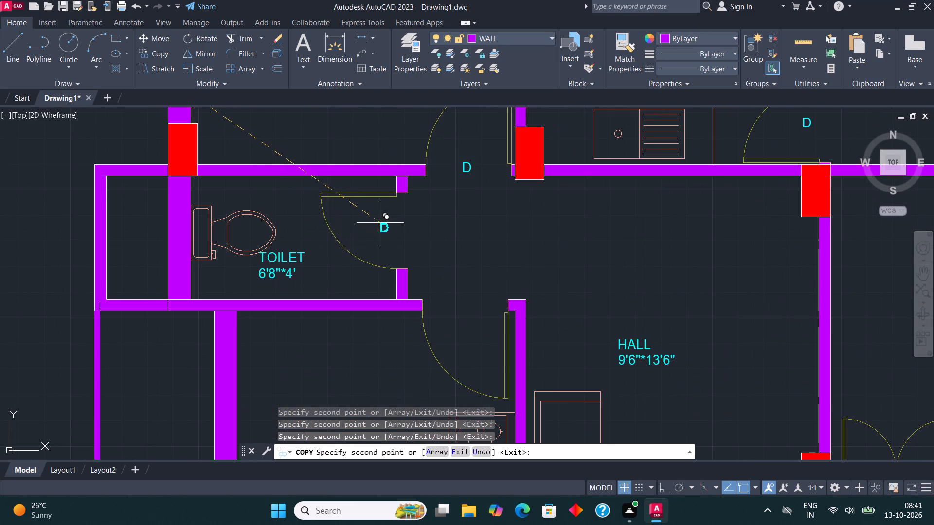
left_click(380, 224)
left_click(458, 318)
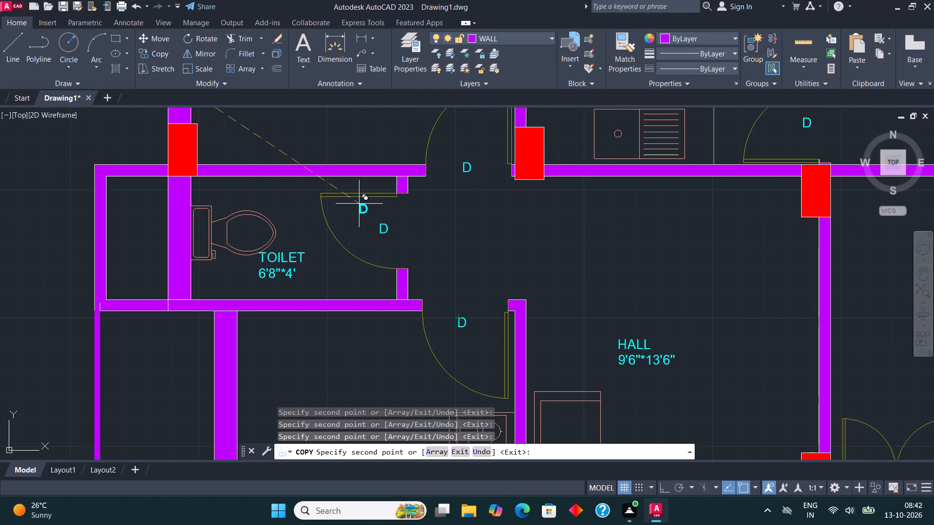
scroll(359, 204, "down", 2)
scroll(505, 364, "up", 3)
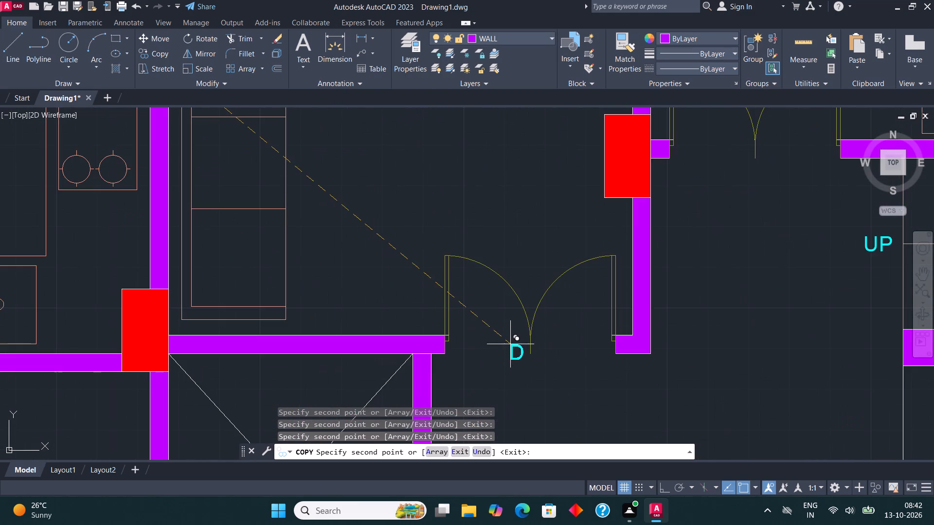
left_click(510, 344)
scroll(510, 346, "down", 2)
scroll(598, 264, "up", 3)
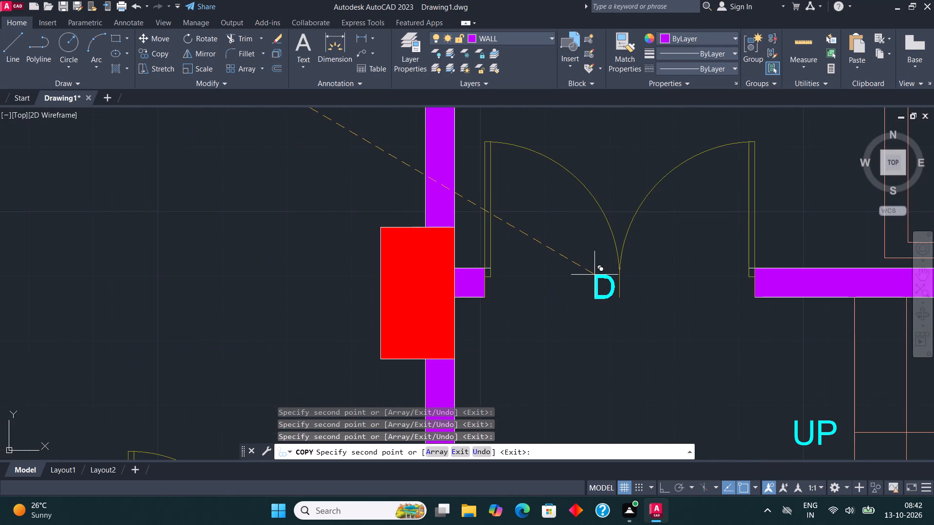
left_click(594, 275)
Place D copies at the two facing balcony doors of the 9'*9'6" kitchens.
scroll(564, 254, "down", 4)
scroll(276, 270, "up", 2)
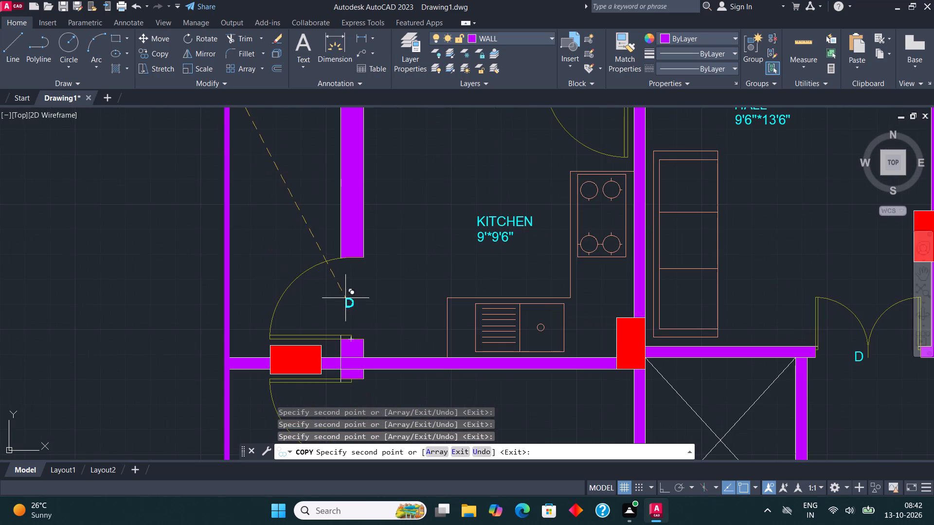
left_click(337, 291)
scroll(356, 260, "down", 2)
scroll(356, 323, "up", 3)
left_click(321, 321)
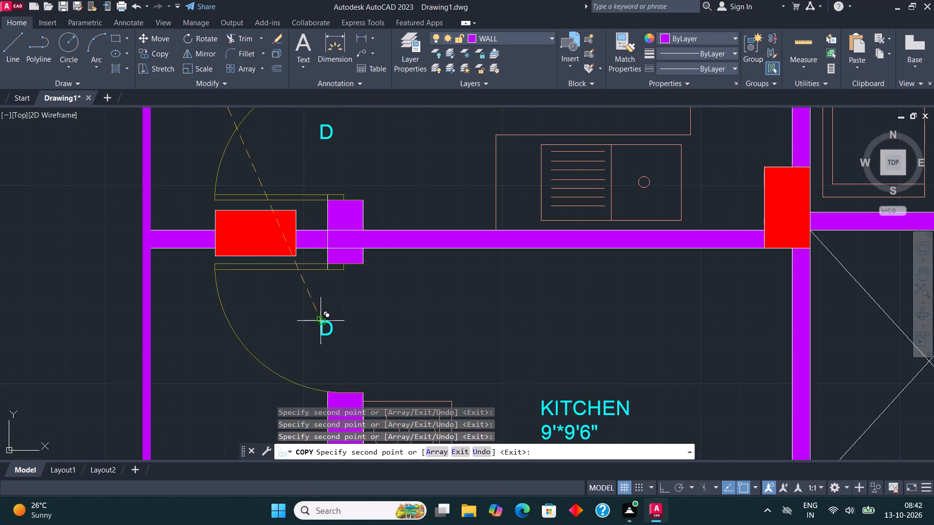
Place D copies at the lower 9'*9'6" kitchen door, the lower 6'8"*4' toilet door and the lower 10'6"*10' bedroom door.
scroll(360, 200, "down", 4)
scroll(413, 267, "up", 3)
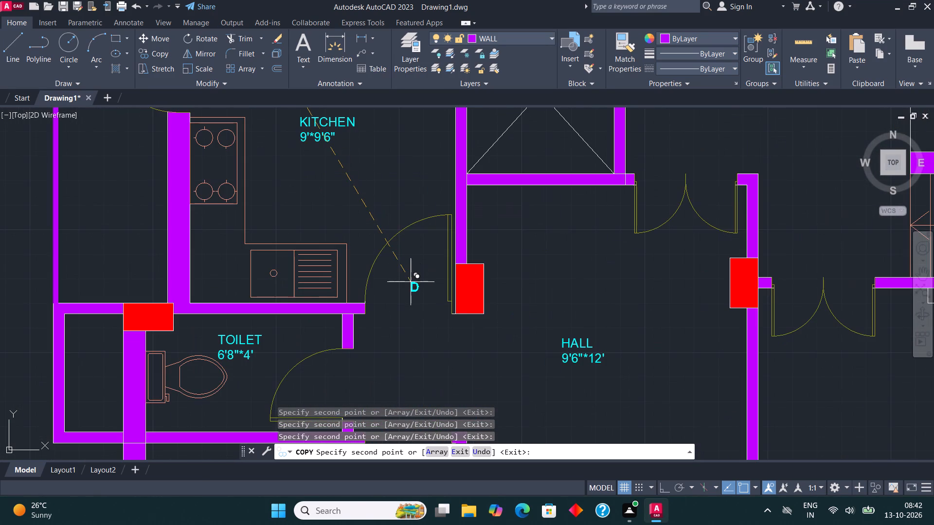
left_click(411, 283)
left_click(328, 383)
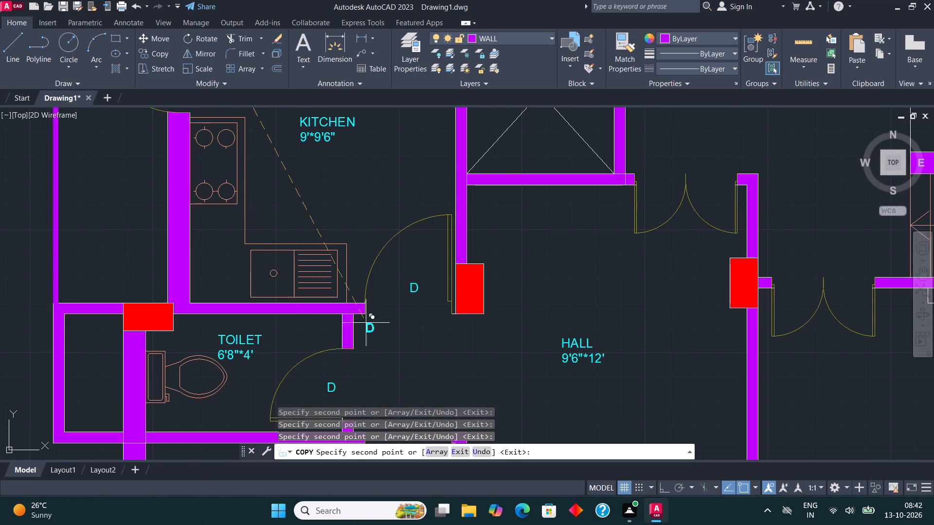
scroll(375, 247, "down", 2)
left_click(386, 330)
Place D copies at the double doors of the 9'6"*12' hall and of the lower living room beside the stairs.
scroll(493, 222, "up", 2)
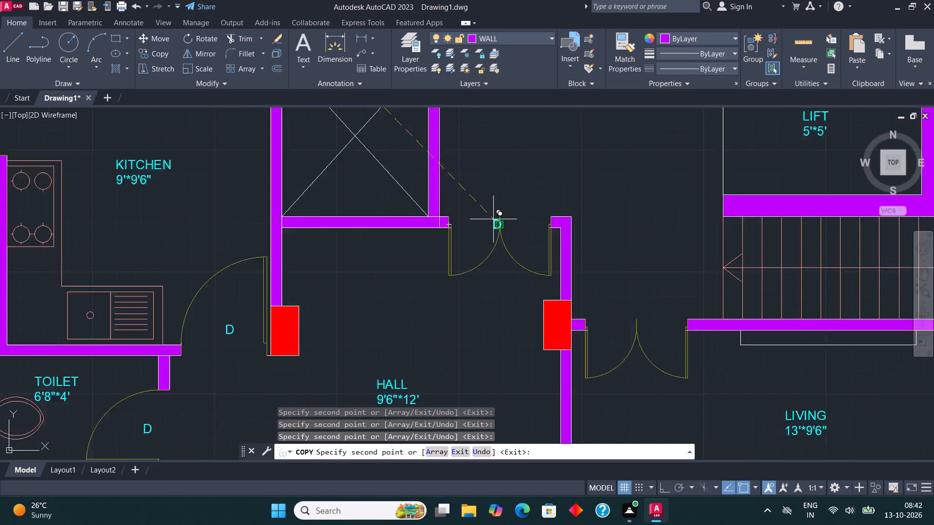
scroll(494, 219, "up", 1)
left_click(501, 211)
scroll(429, 202, "down", 3)
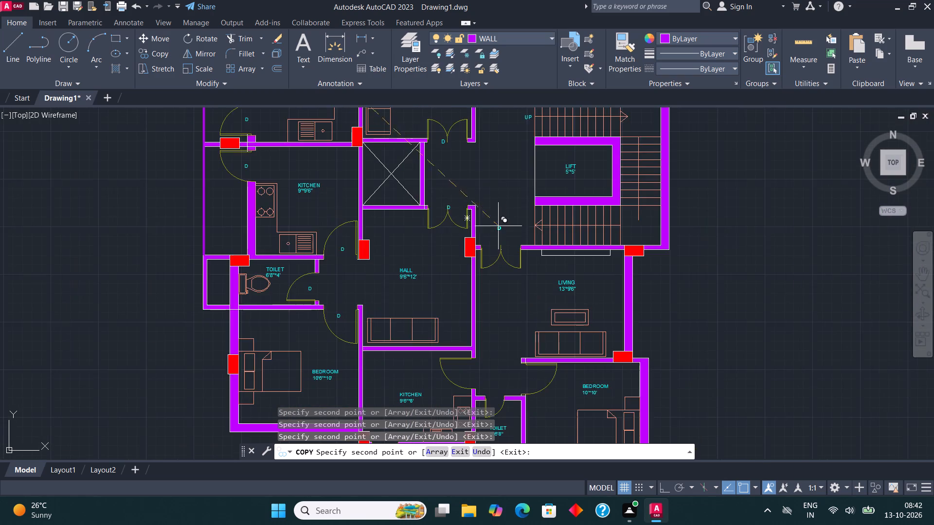
scroll(498, 234, "up", 3)
left_click(503, 281)
Place D copies at the 9'6"*8' kitchen door, its balcony door, the lower 10'*10' bedroom door and the lower 4'*6'8" toilet door.
scroll(487, 235, "down", 3)
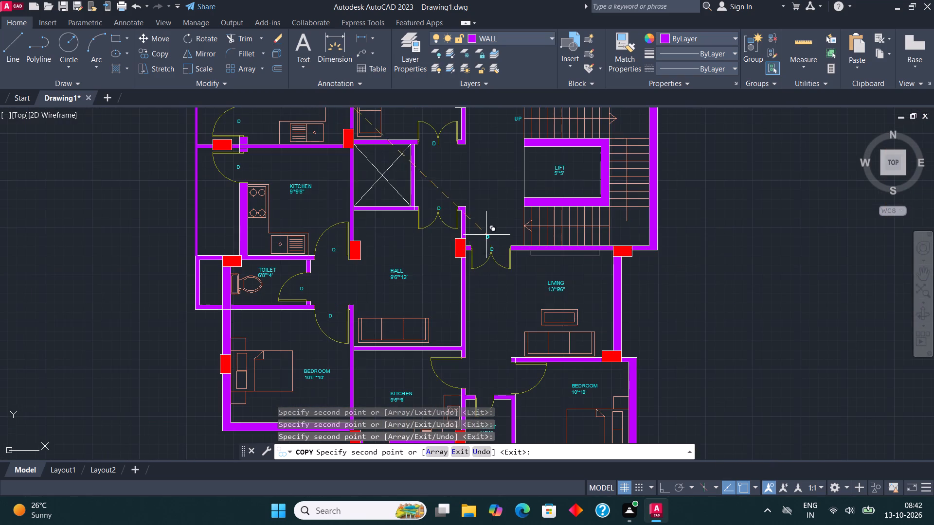
middle_click_drag(506, 292, 506, 227)
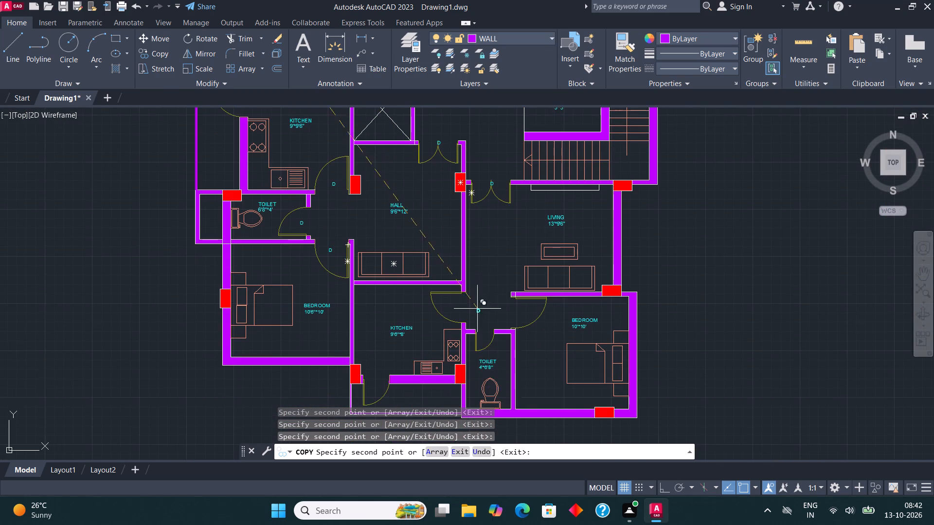
scroll(477, 309, "up", 3)
left_click(379, 293)
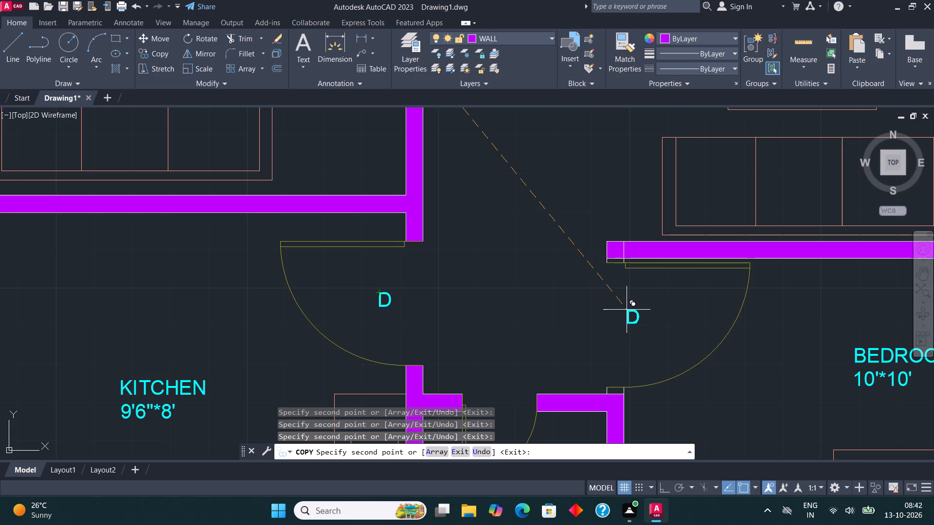
left_click(627, 310)
scroll(590, 198, "down", 3)
scroll(478, 296, "up", 2)
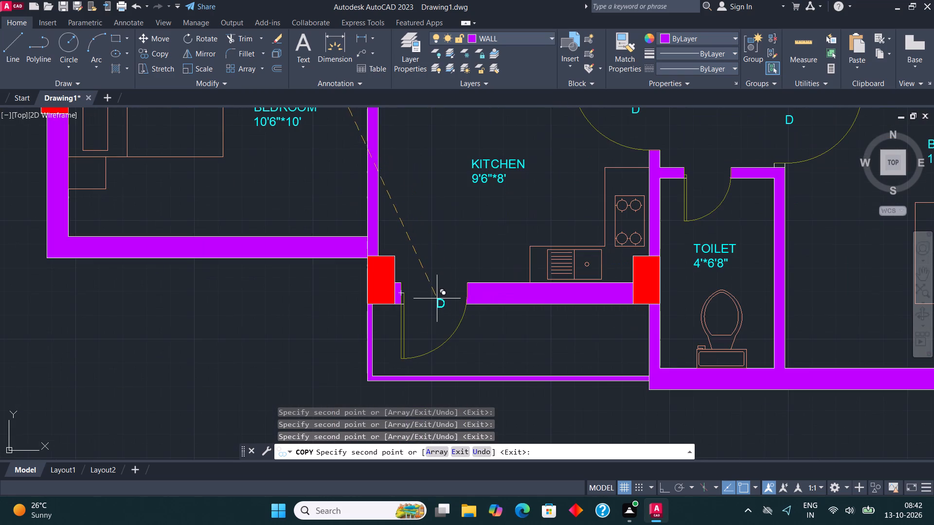
left_click(431, 297)
scroll(418, 340, "down", 1)
middle_click_drag(533, 206, 534, 239)
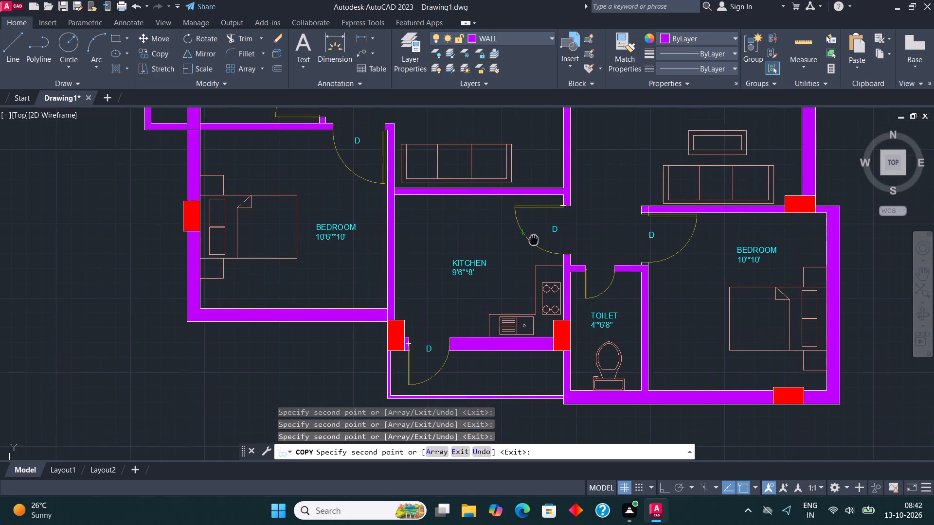
middle_click_drag(534, 239, 534, 248)
scroll(600, 274, "up", 2)
left_click(589, 288)
Check the plan from the lower toilet up to the upper bedrooms for doors without a D label, and finish copying.
scroll(525, 311, "down", 2)
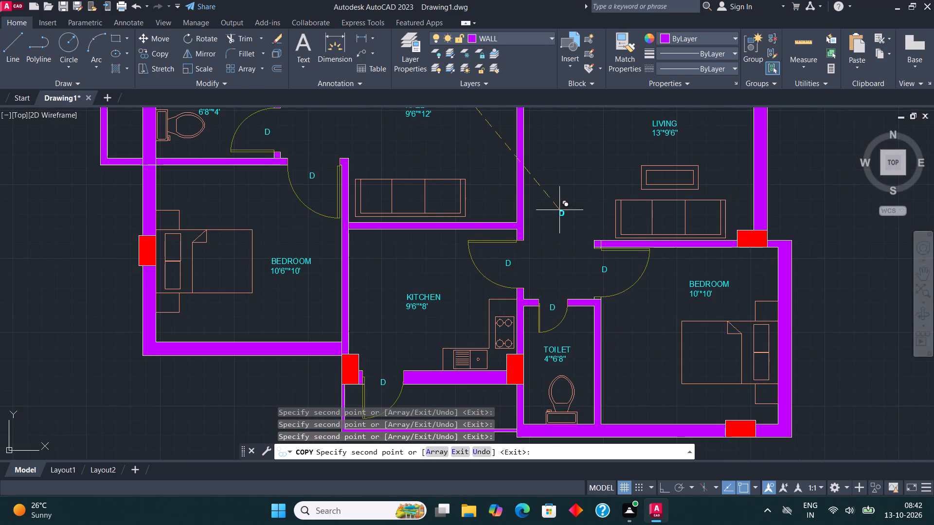
middle_click_drag(560, 210, 569, 310)
middle_click_drag(571, 222, 572, 310)
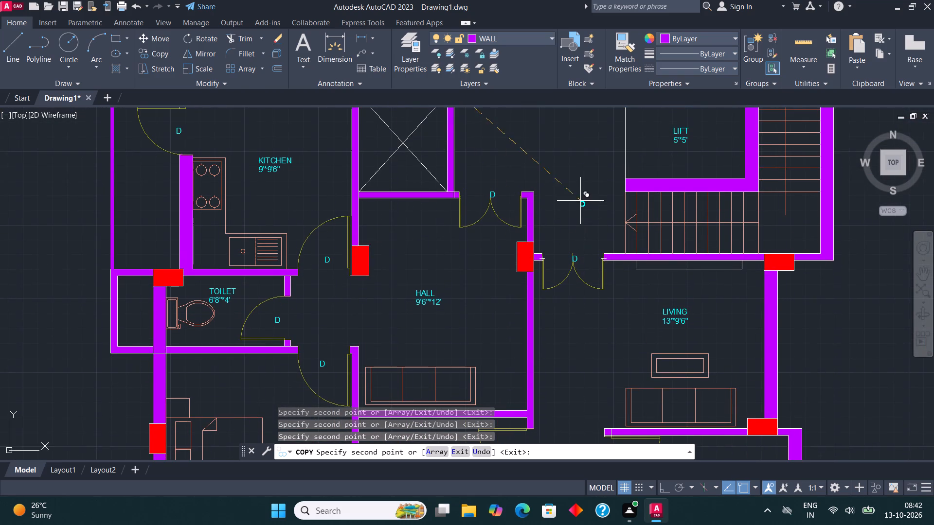
middle_click_drag(580, 201, 590, 297)
middle_click_drag(605, 220, 611, 319)
middle_click_drag(602, 224, 603, 260)
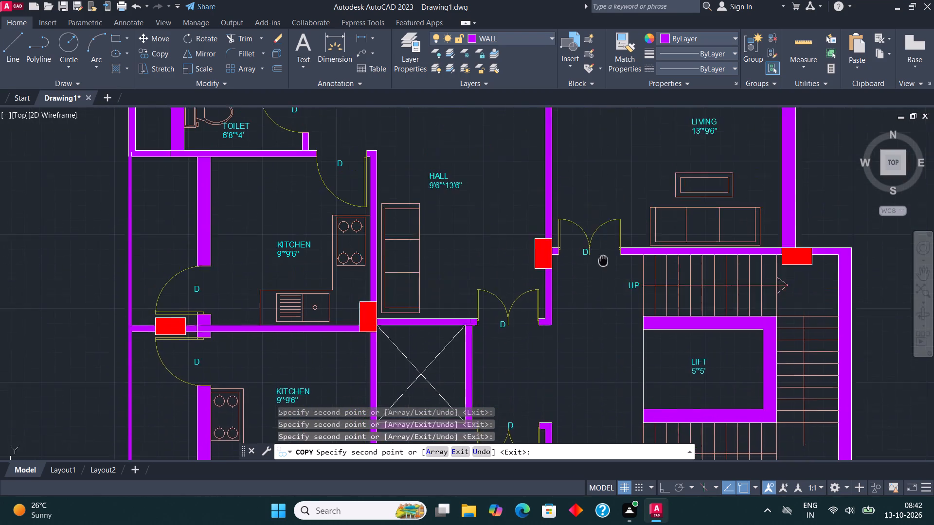
middle_click_drag(603, 260, 603, 319)
middle_click_drag(587, 292, 587, 352)
middle_click_drag(576, 229, 571, 307)
middle_click_drag(543, 212, 543, 249)
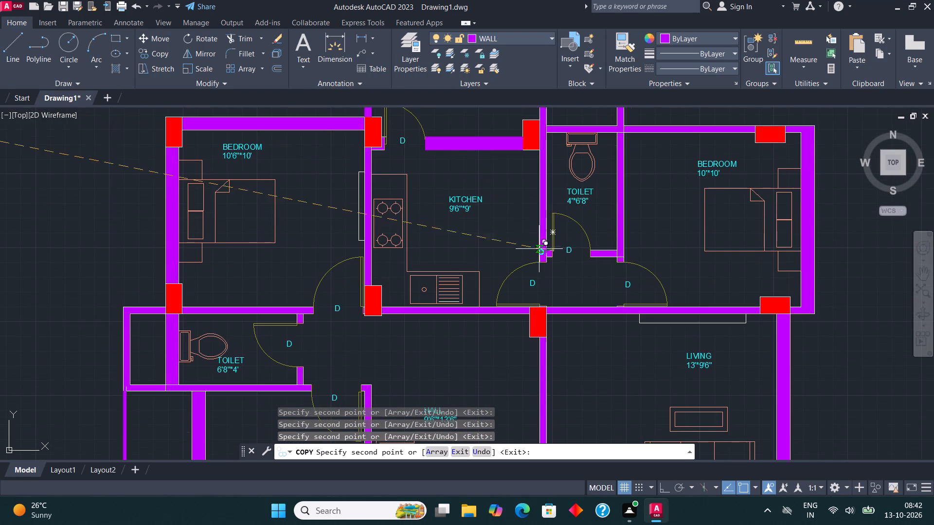
scroll(608, 332, "down", 1)
scroll(656, 328, "up", 1)
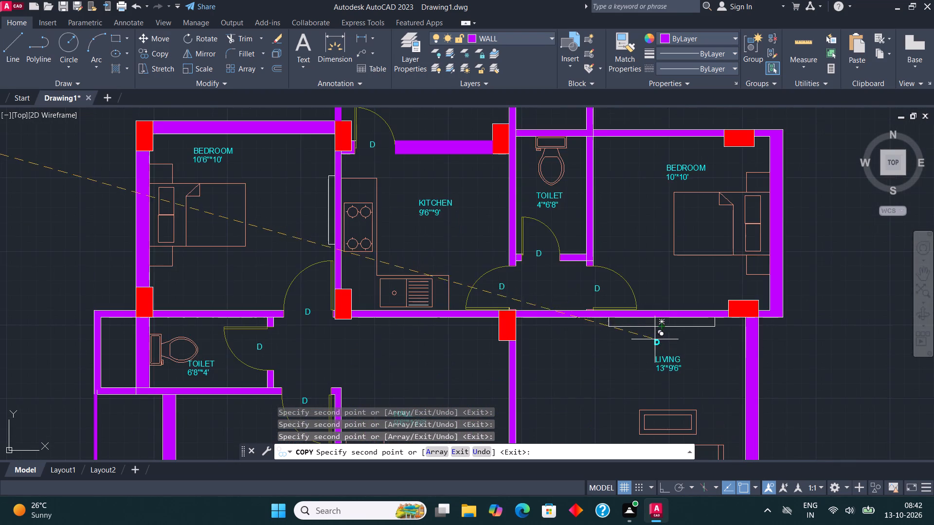
scroll(641, 338, "up", 1)
key("Escape")
Reassign the layer of the thin rectangular unit along the upper wall of the upper 13'*9'6" living room.
left_click(604, 319)
left_click(499, 36)
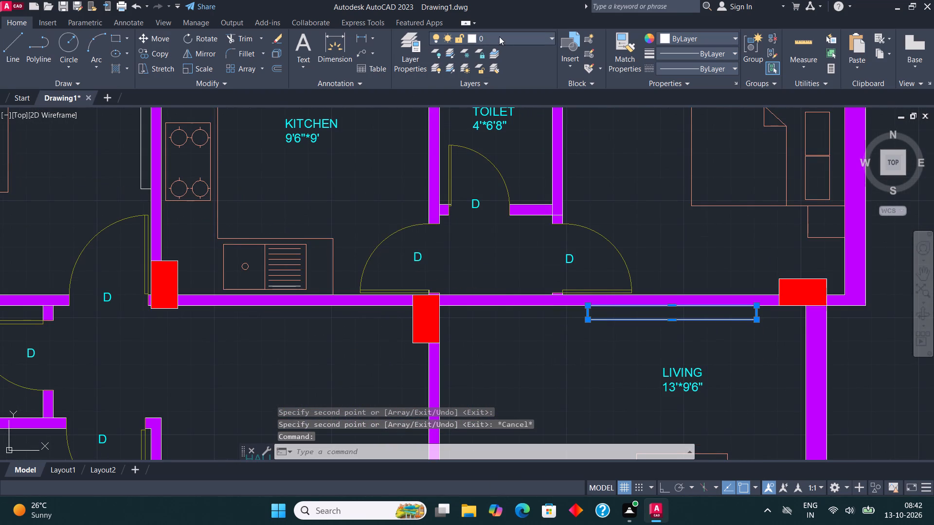
left_click(497, 96)
key("Escape")
Examine the lower half of the floor plan, down to the 9'6"*8' kitchen balcony, for remaining objects on the wrong layer or missing labels.
scroll(419, 137, "down", 2)
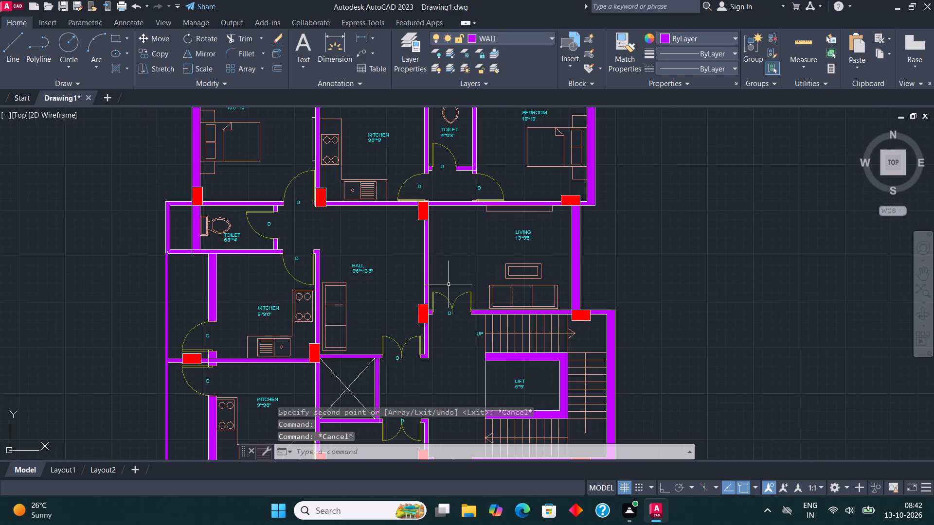
middle_click_drag(453, 268, 515, 142)
middle_click_drag(490, 288, 494, 159)
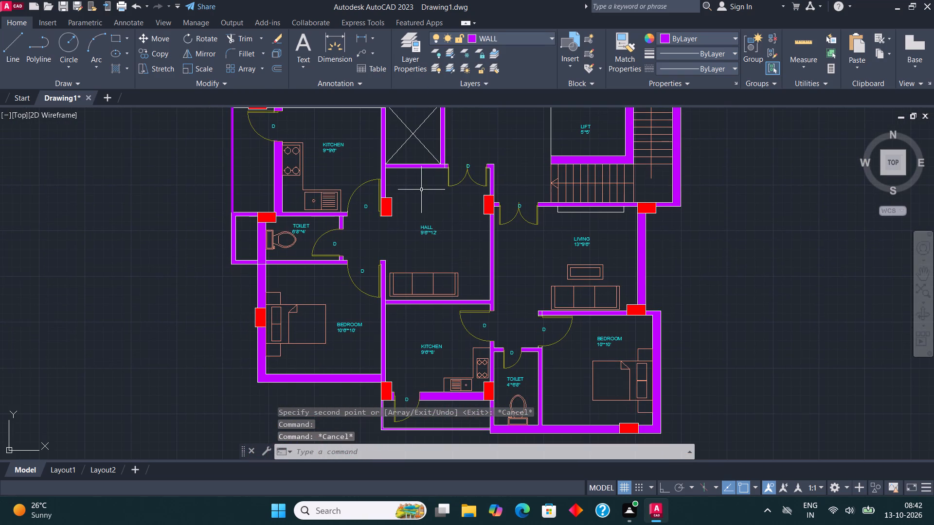
middle_click_drag(473, 349, 458, 292)
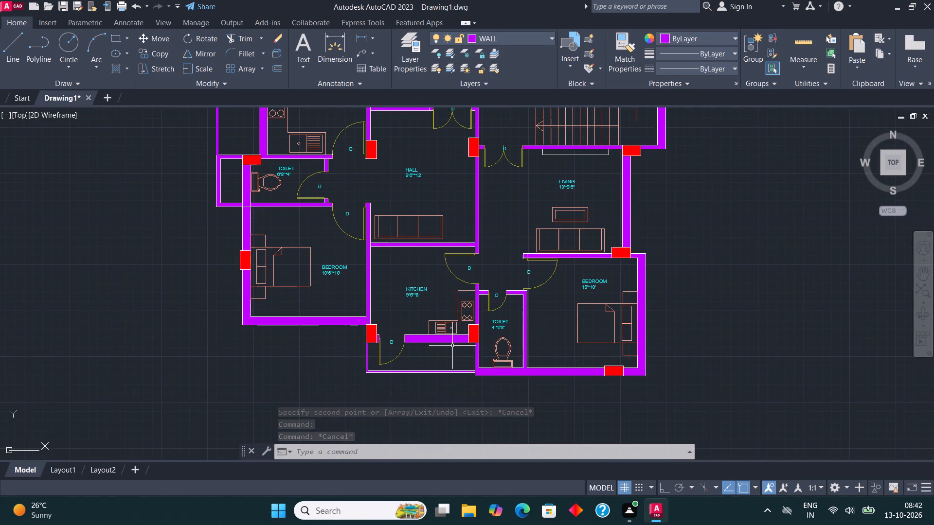
scroll(452, 346, "up", 2)
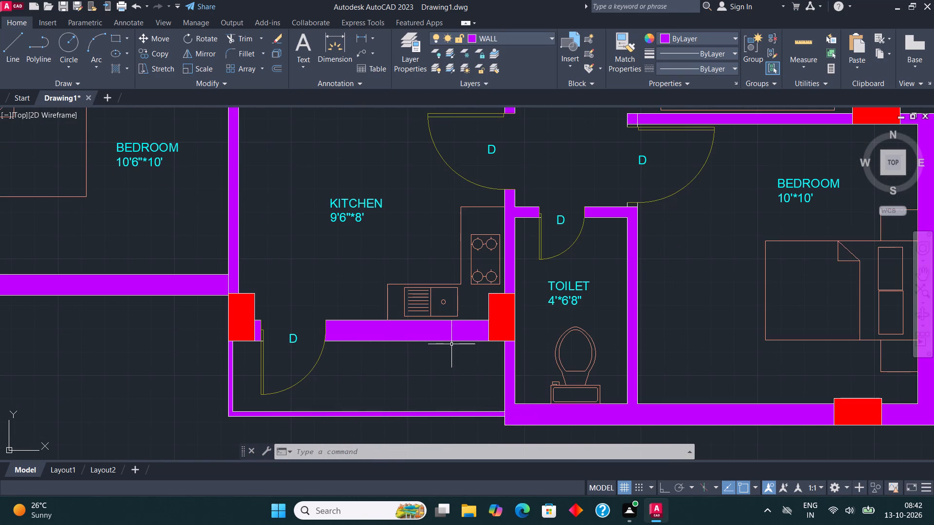
scroll(443, 370, "down", 1)
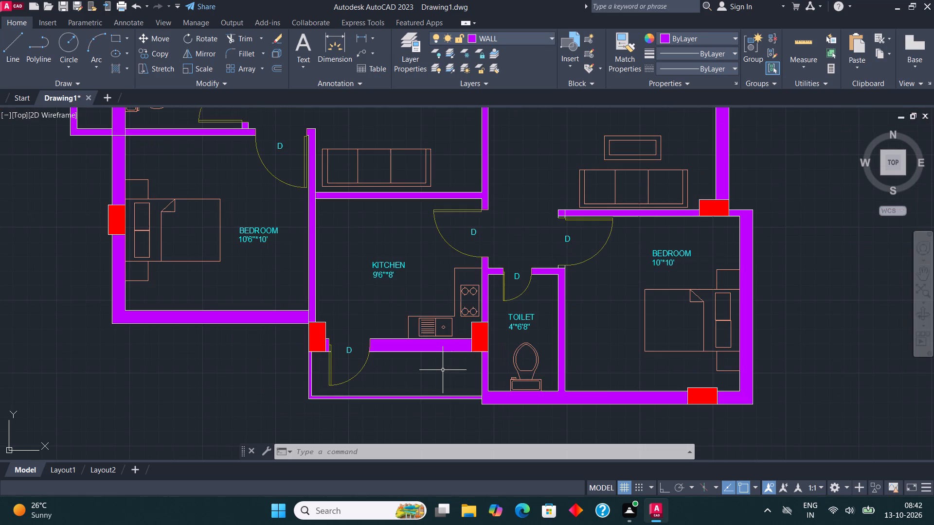
middle_click_drag(399, 283, 408, 360)
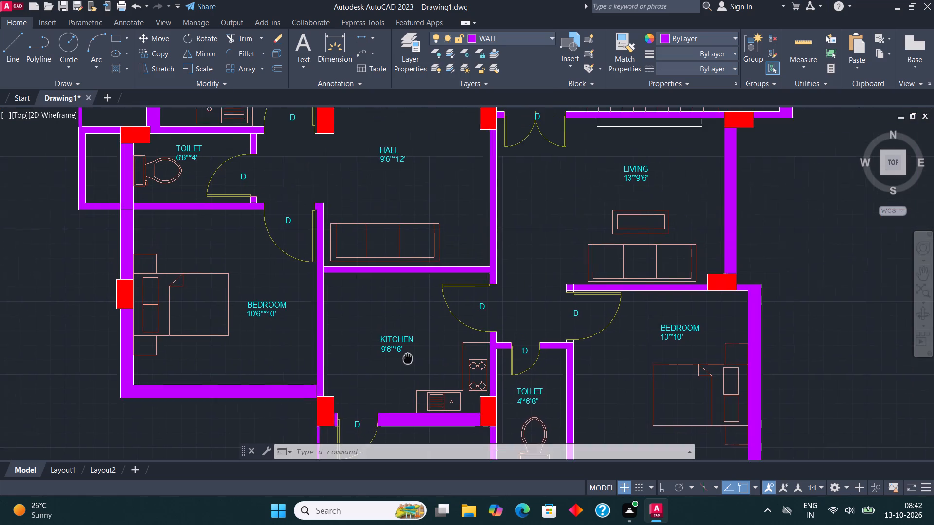
middle_click_drag(408, 360, 417, 401)
scroll(417, 402, "down", 1)
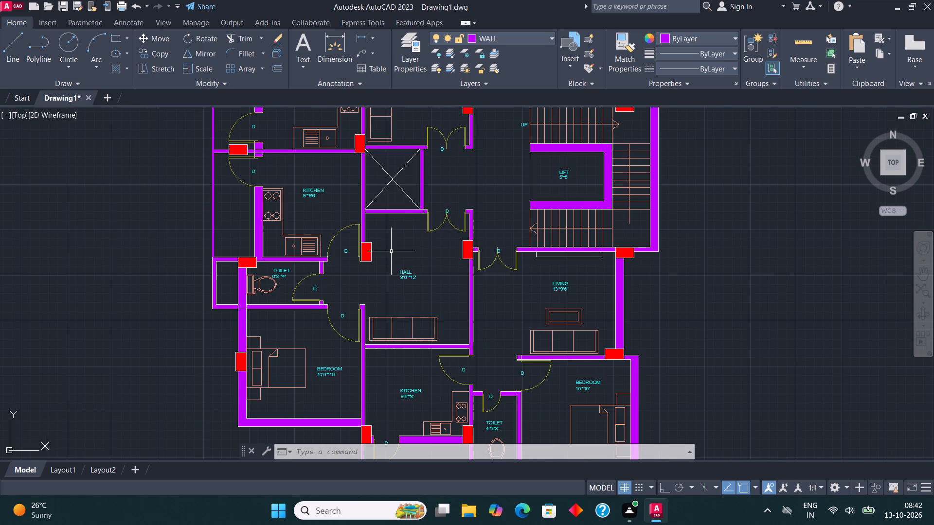
Delete the stray D label lying outside the plan beside the upper 10'6"*10' bedroom.
middle_click_drag(384, 236, 411, 384)
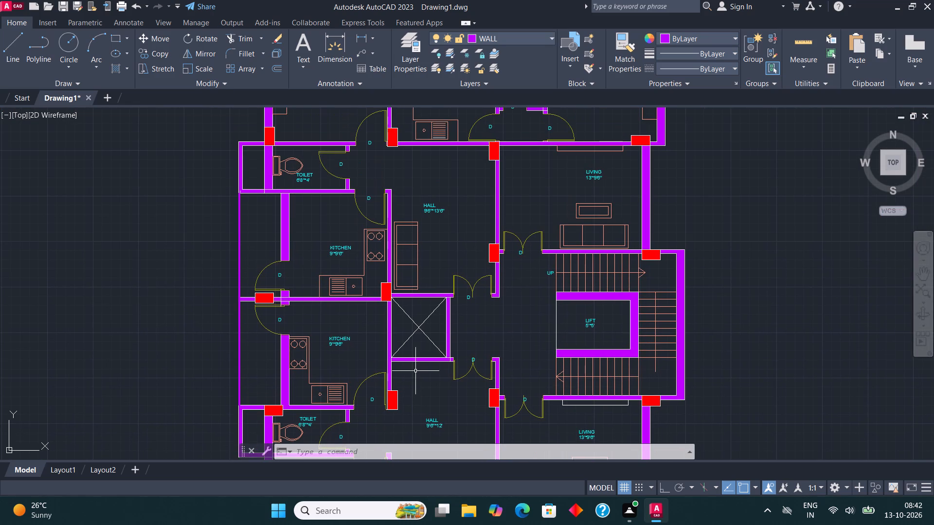
middle_click_drag(418, 238, 449, 367)
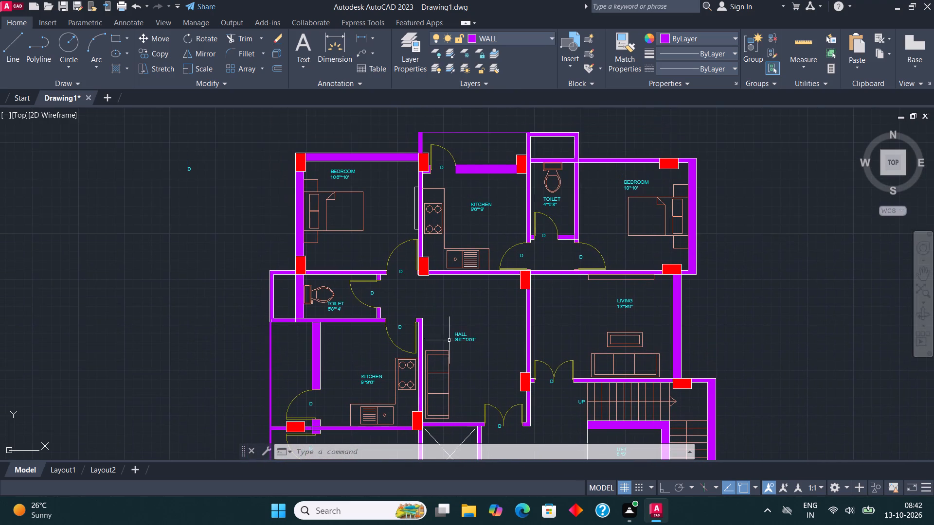
left_click_drag(211, 173, 198, 155)
left_click(126, 109)
key("Delete")
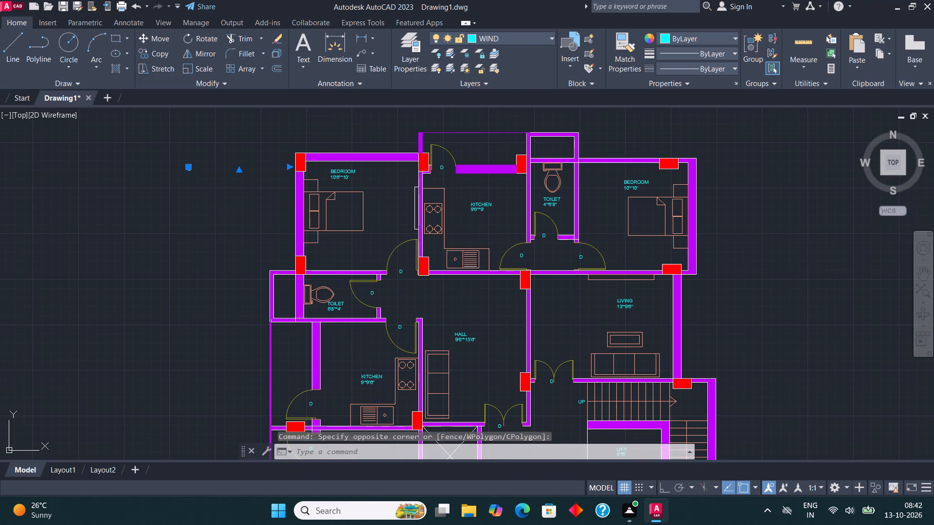
Make WIND the current layer and add the multiline text FIRST FLOORPLAN below the 9'6"*8' kitchen balcony.
scroll(236, 227, "down", 2)
middle_click_drag(273, 223, 327, 204)
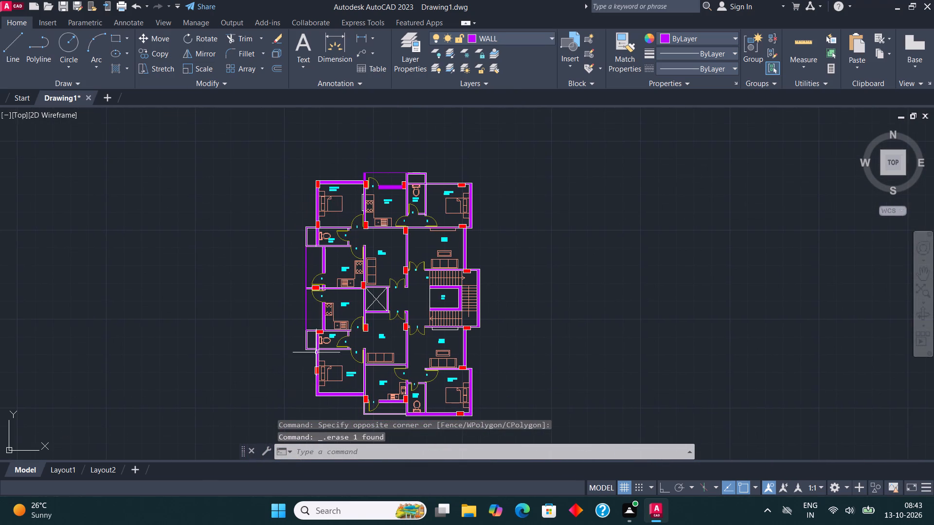
middle_click(319, 347)
scroll(320, 344, "up", 3)
scroll(272, 324, "down", 2)
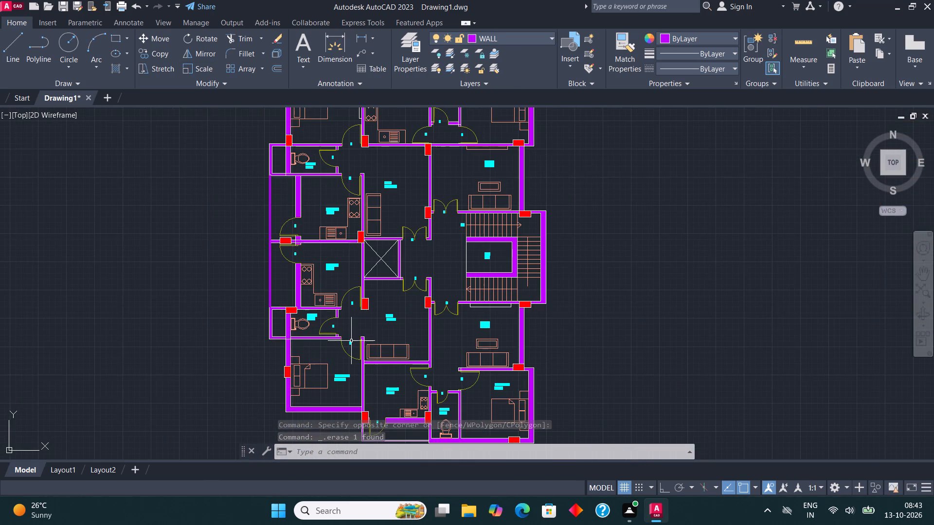
scroll(353, 339, "down", 1)
middle_click_drag(352, 334, 366, 337)
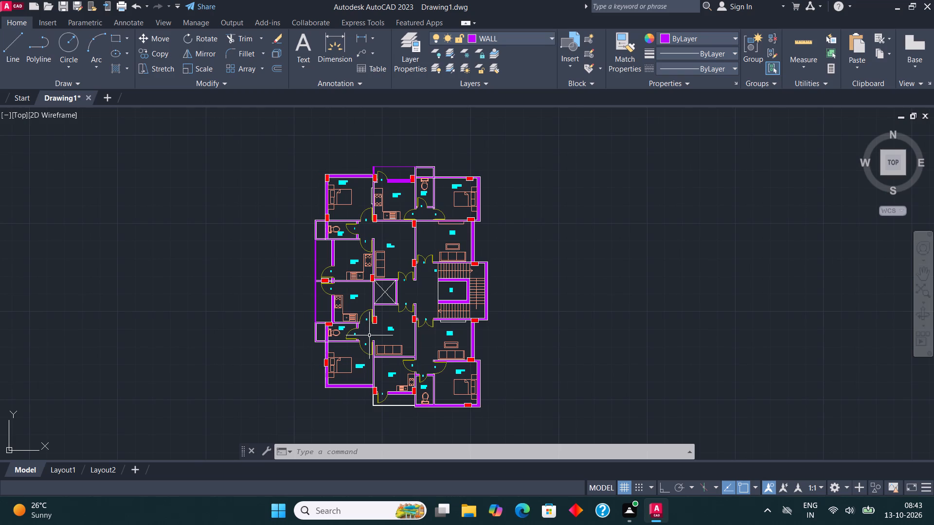
middle_click_drag(383, 310, 416, 191)
scroll(417, 271, "up", 3)
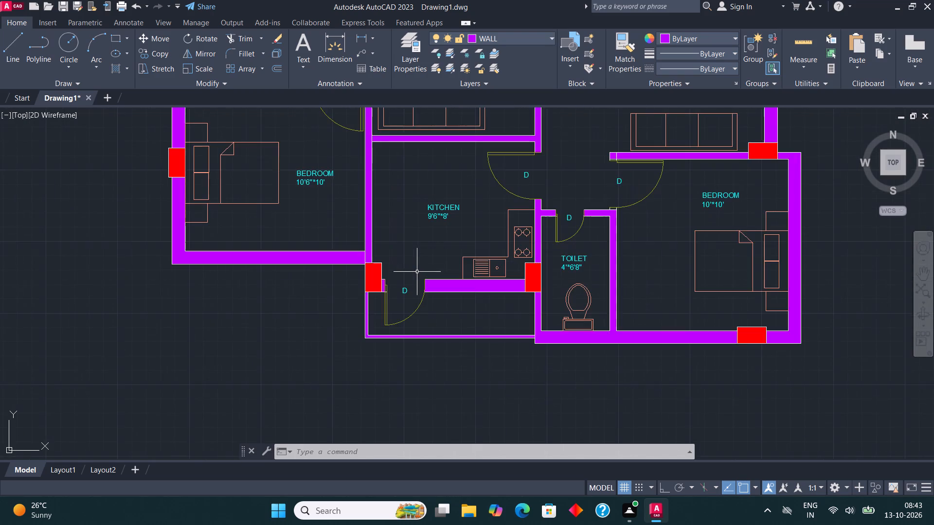
middle_click_drag(445, 381, 421, 286)
left_click(510, 35)
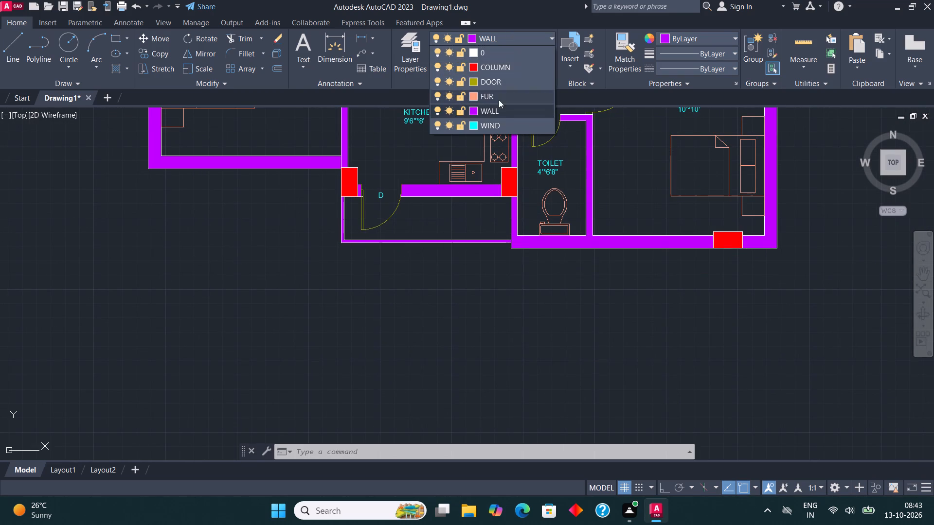
left_click(505, 130)
left_click(302, 38)
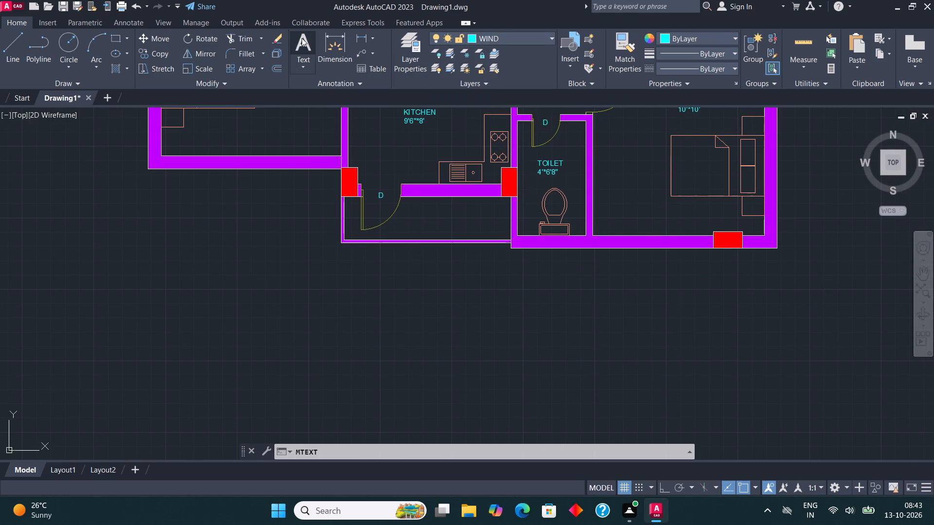
left_click(261, 370)
left_click(646, 320)
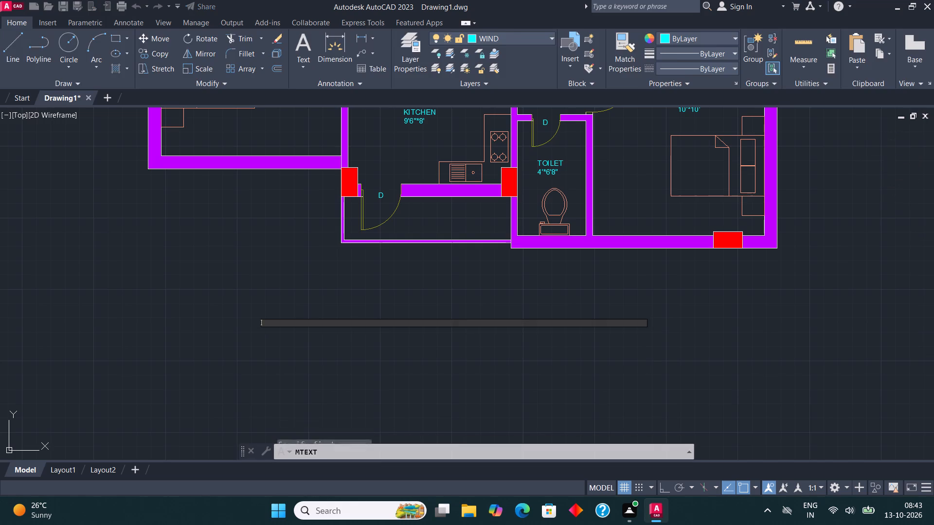
type("FIRST FLOOR")
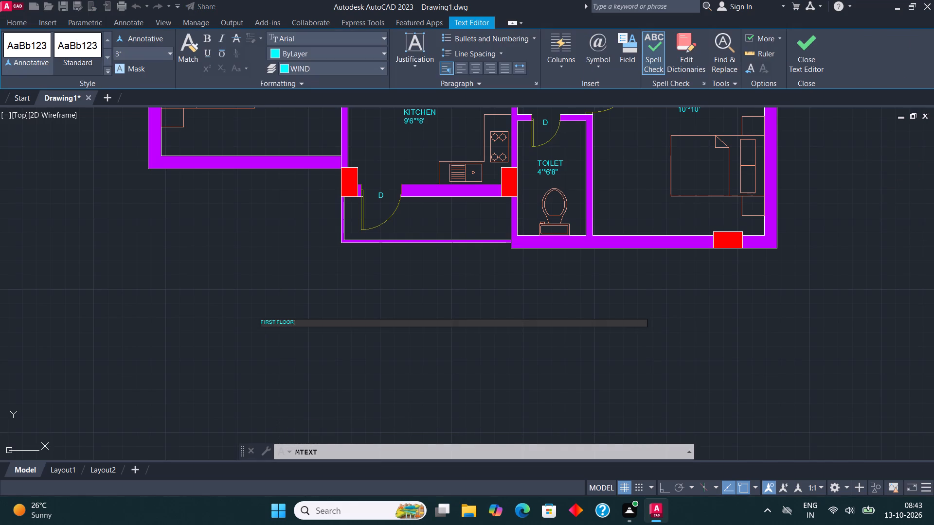
type("PLAN")
left_click(818, 50)
Scale up the title text below the plan from its upper-left corner to about 1'-1" high.
left_click(296, 317)
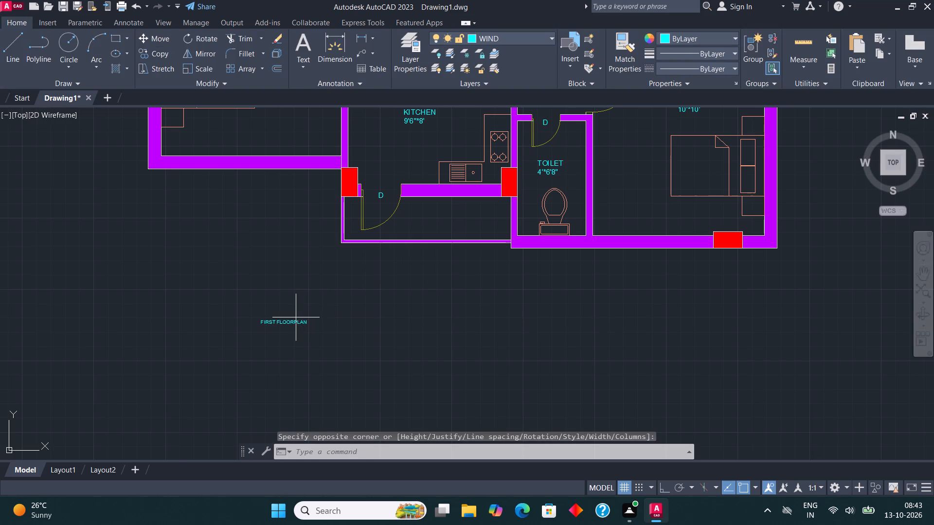
left_click(217, 351)
left_click(205, 67)
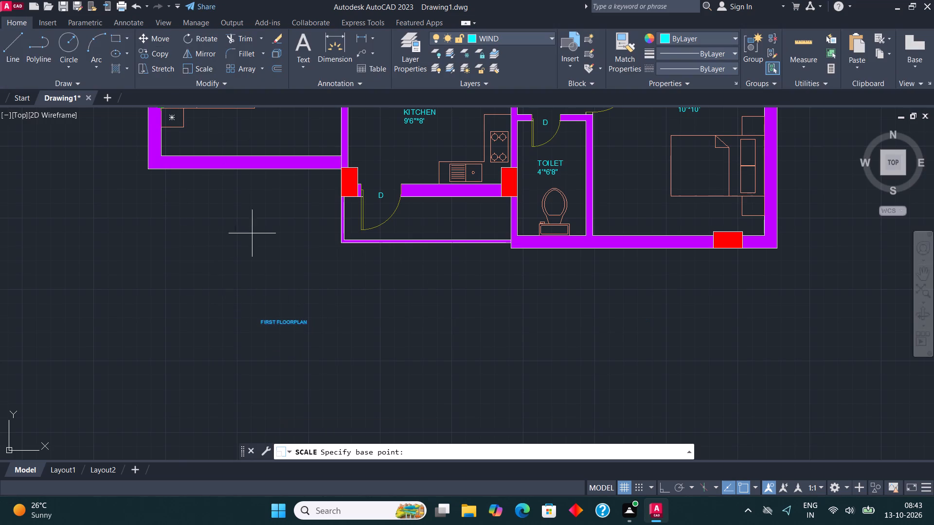
left_click(262, 317)
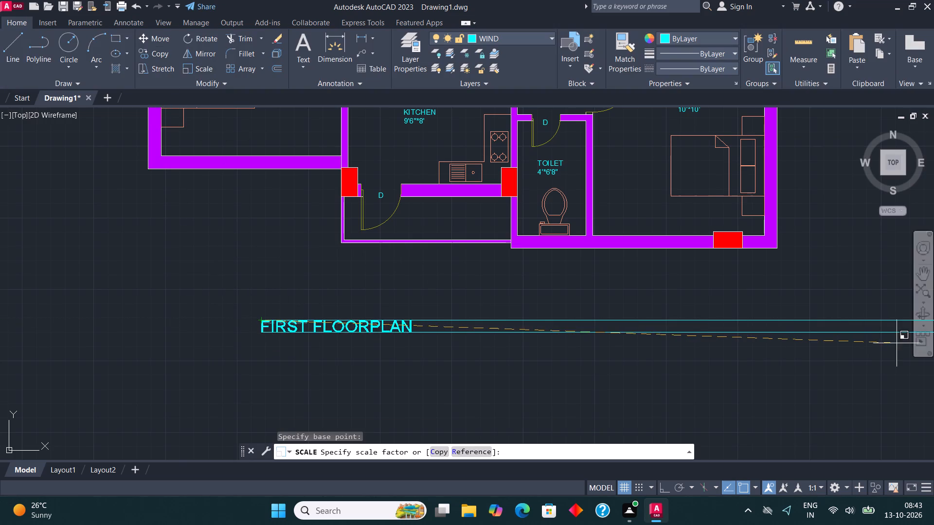
scroll(691, 366, "down", 2)
left_click(899, 393)
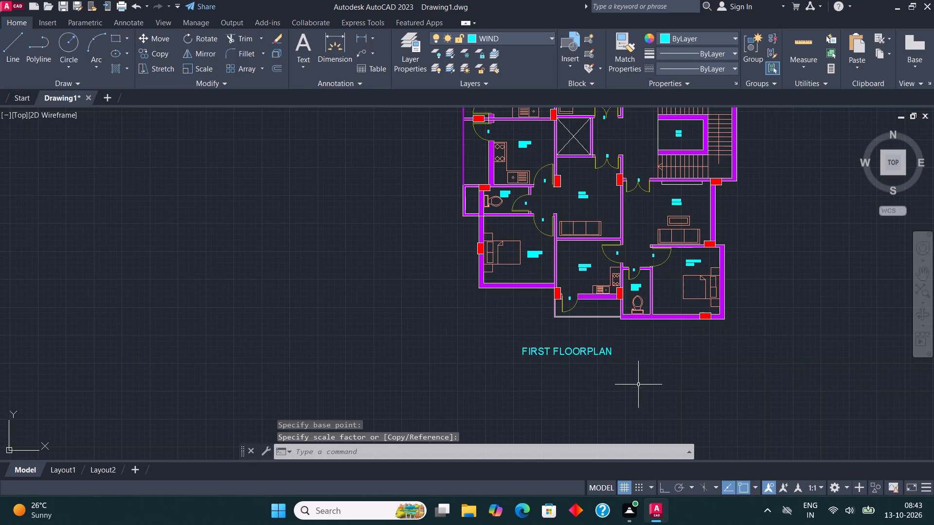
Edit the title text to read FIRST FLOOR PLAN, adding the missing space before PLAN.
scroll(637, 384, "up", 2)
left_click(467, 301)
right_click(467, 301)
left_click(506, 187)
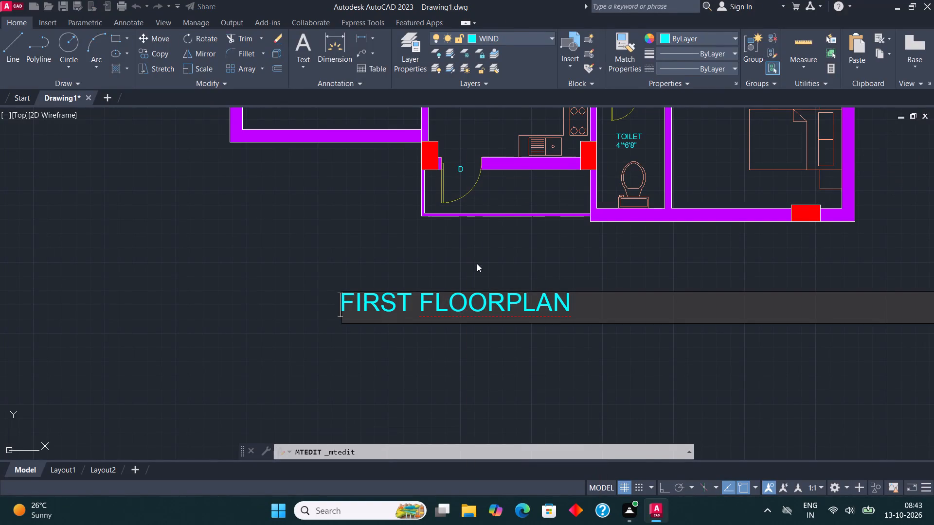
left_click(505, 301)
key("space")
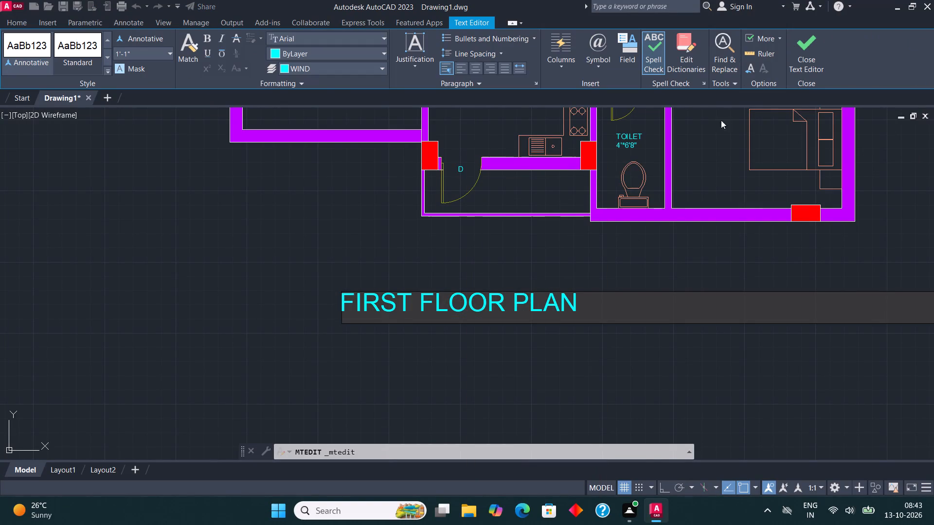
left_click(803, 49)
Move the FIRST FLOOR PLAN title sideways so it sits roughly centred beneath the floor plan.
scroll(415, 394, "down", 2)
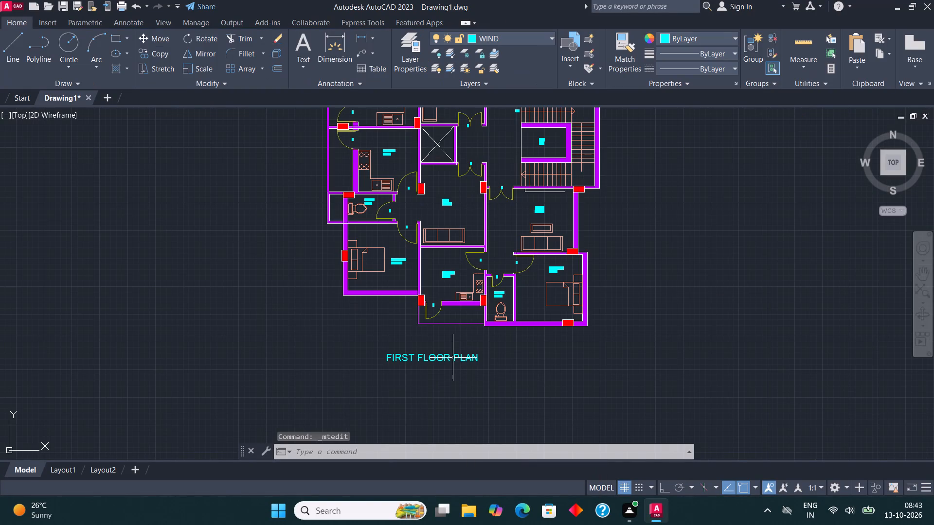
left_click(450, 360)
left_click(145, 39)
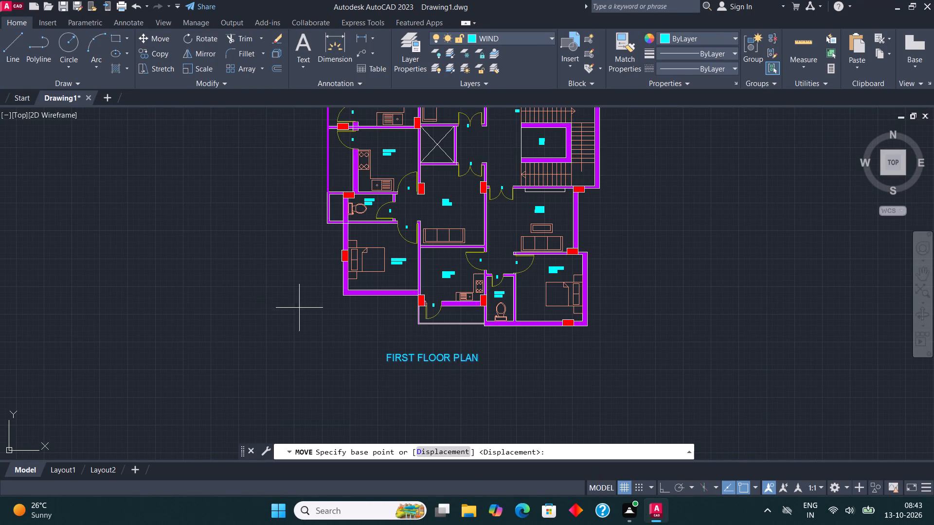
left_click(426, 350)
left_click(432, 357)
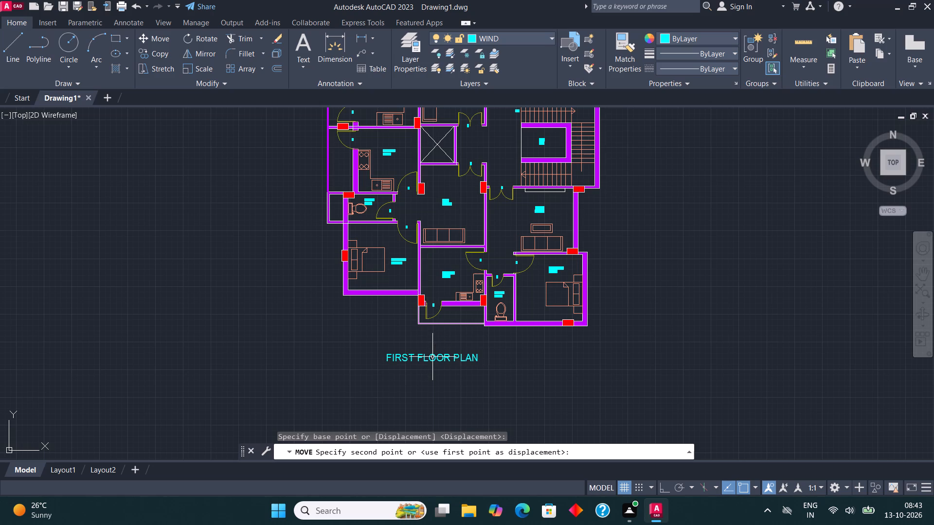
scroll(432, 356, "up", 2)
left_click(432, 356)
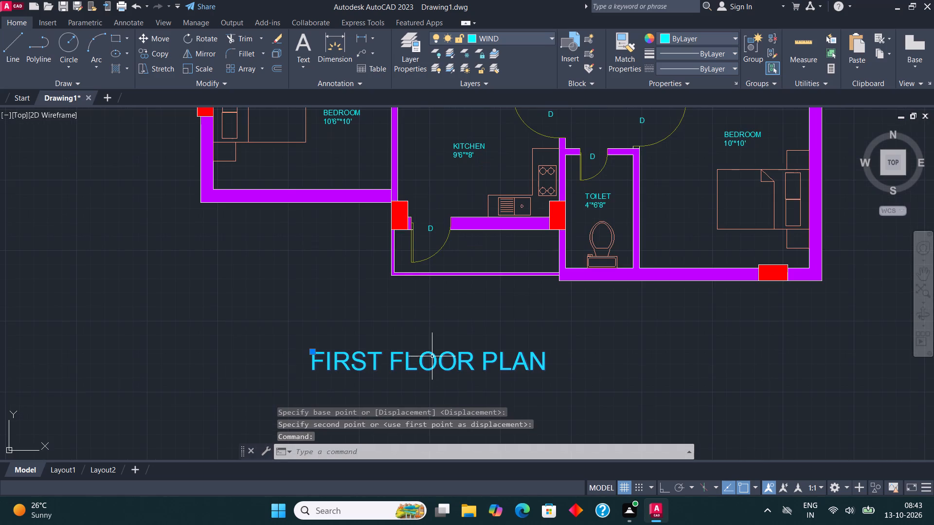
key("F8")
key("F8")
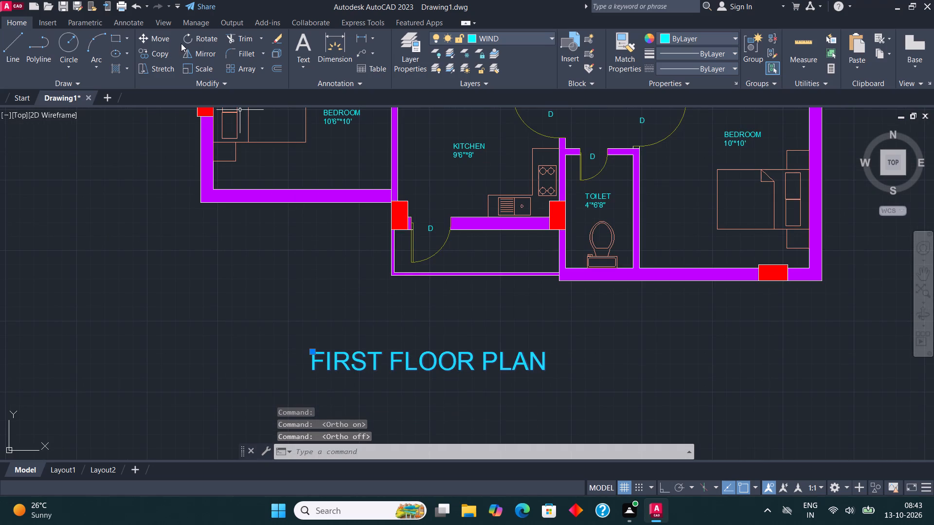
left_click(159, 35)
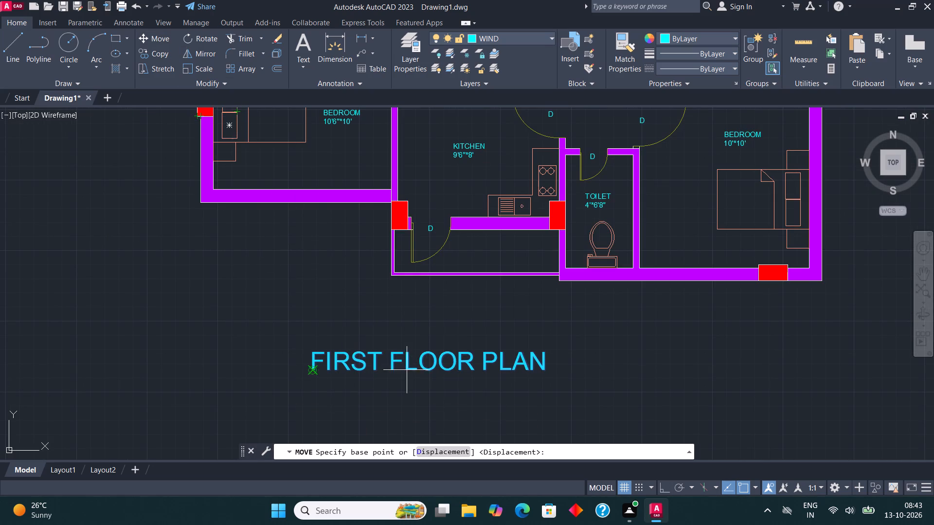
left_click(405, 363)
left_click(501, 366)
Save the drawing in the Downloads folder as 4BHK PLAN D.
scroll(396, 336, "down", 3)
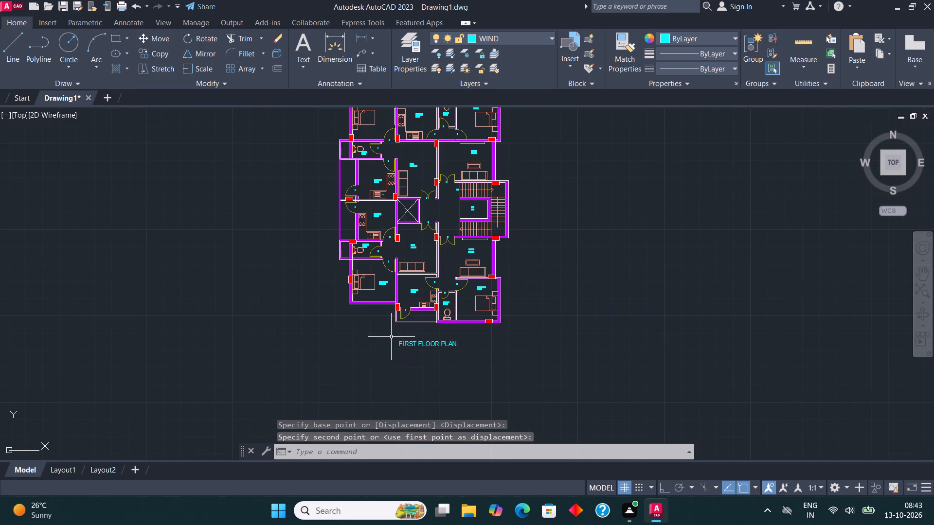
middle_click_drag(422, 286, 427, 332)
scroll(427, 332, "down", 1)
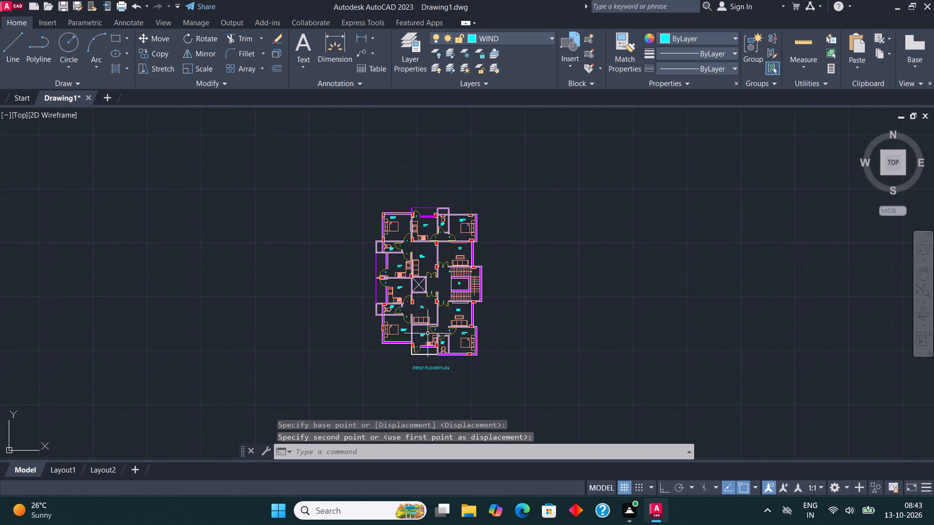
scroll(430, 343, "up", 1)
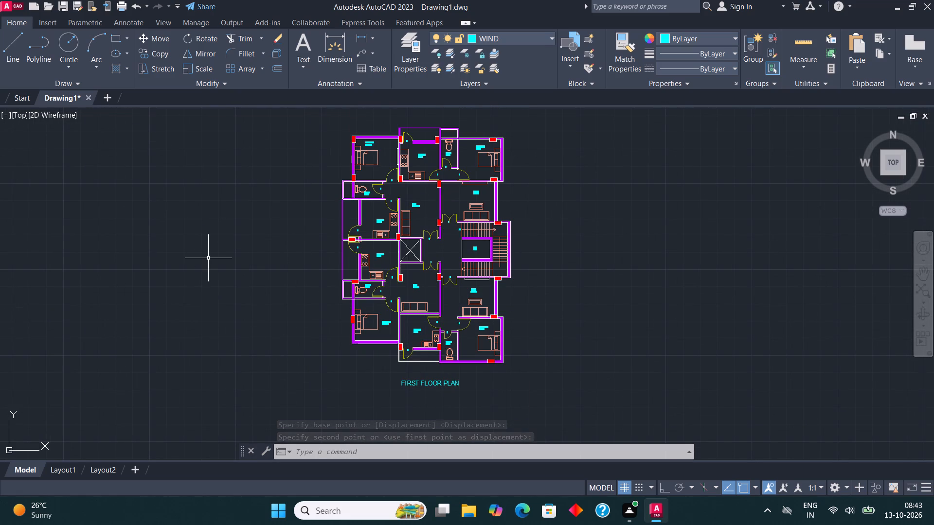
key("ctrl+s")
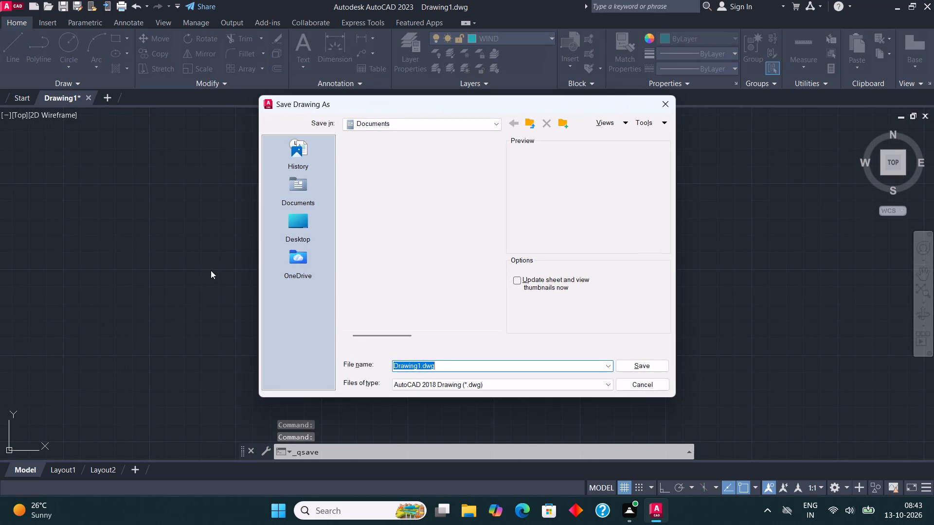
left_click(406, 118)
left_click(405, 127)
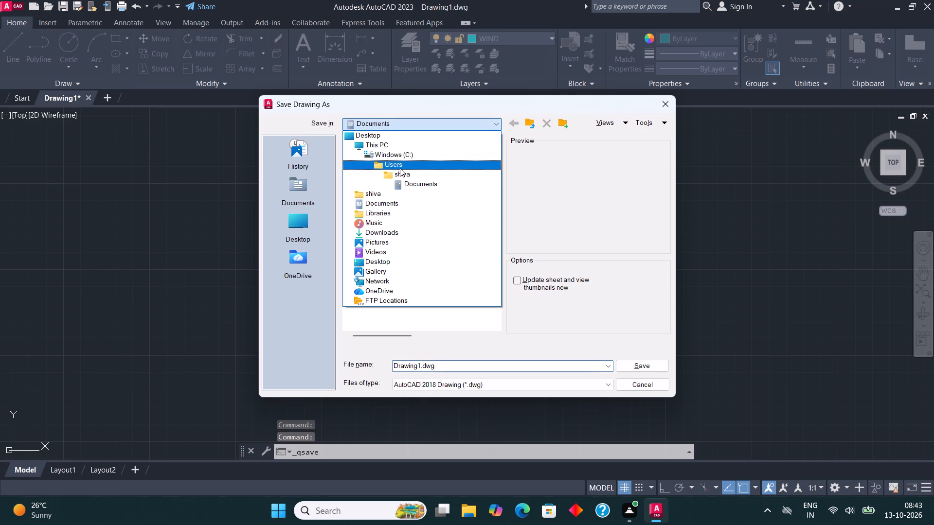
left_click(393, 234)
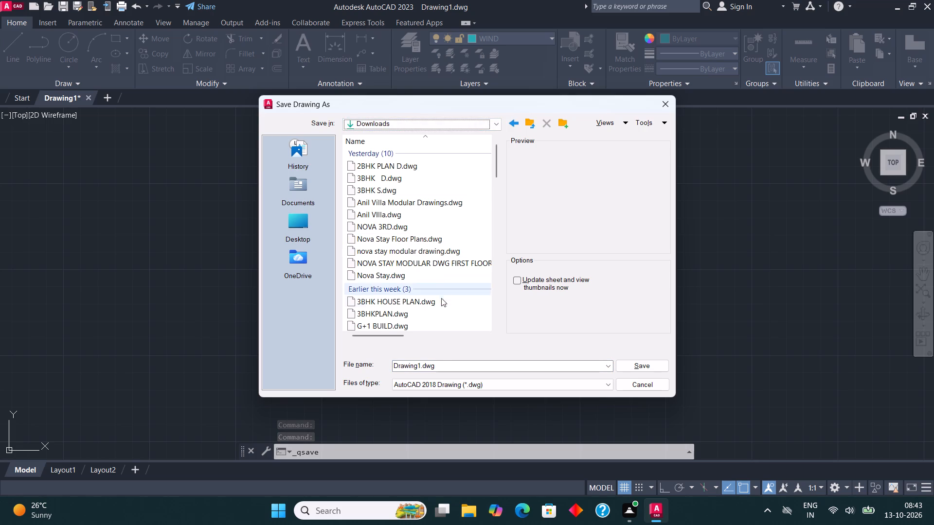
left_click(450, 366)
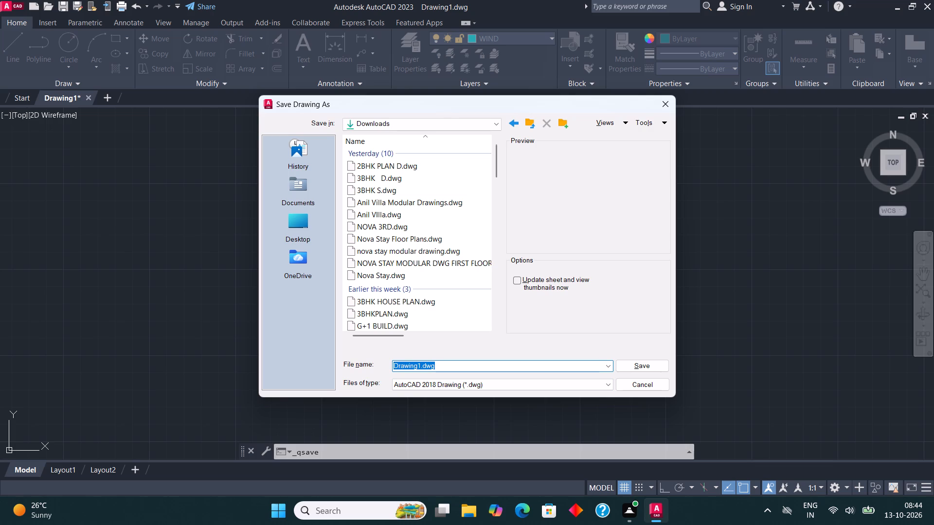
type("4BHK")
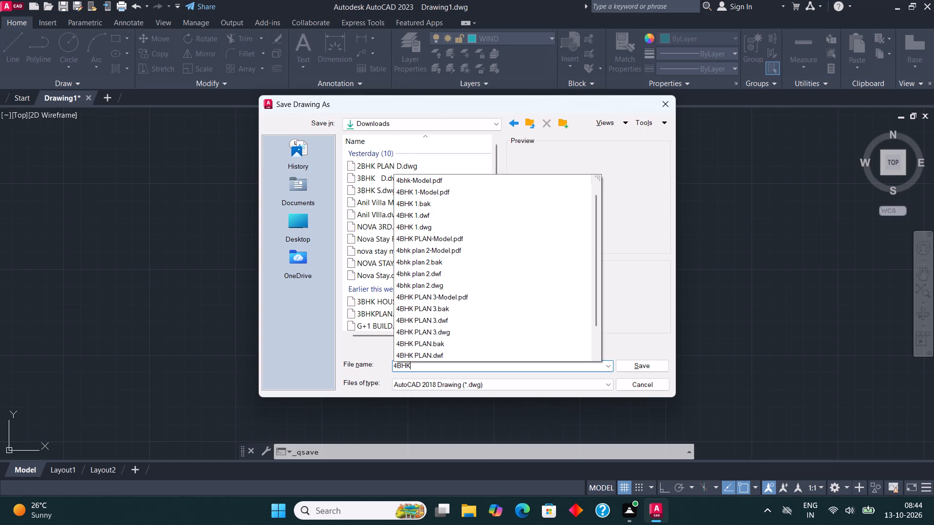
key("space")
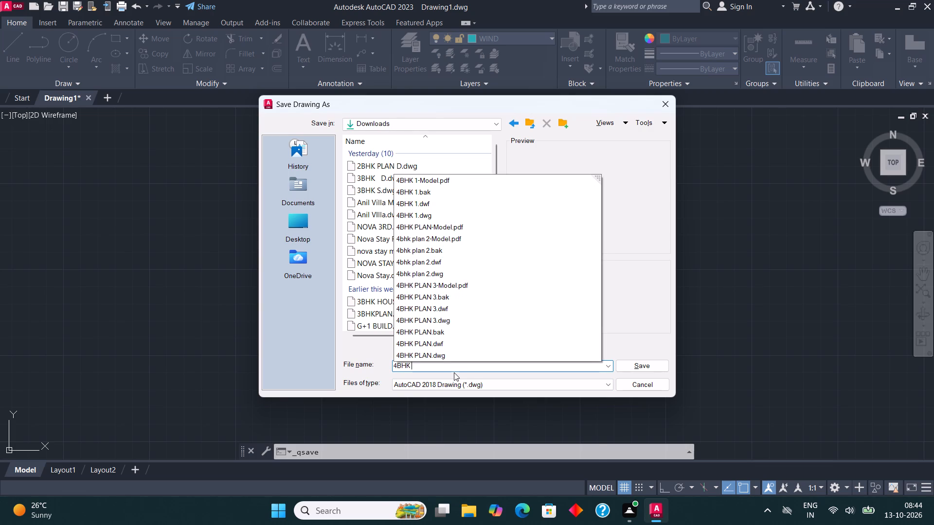
type("PLAN D")
left_click(639, 367)
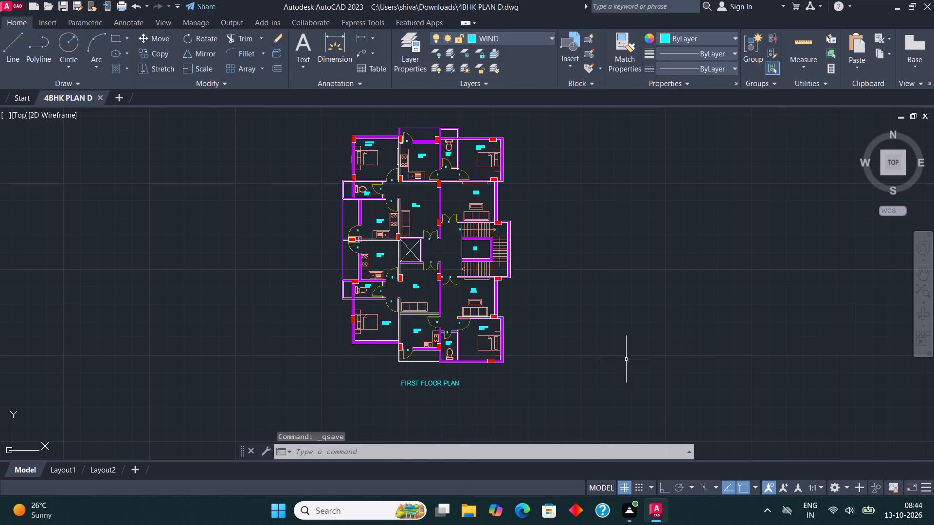
Plot with AutoCAD PDF (High Quality Print), using a window around the whole floor plan and its title, and apply the settings to the layout.
left_click(3, 7)
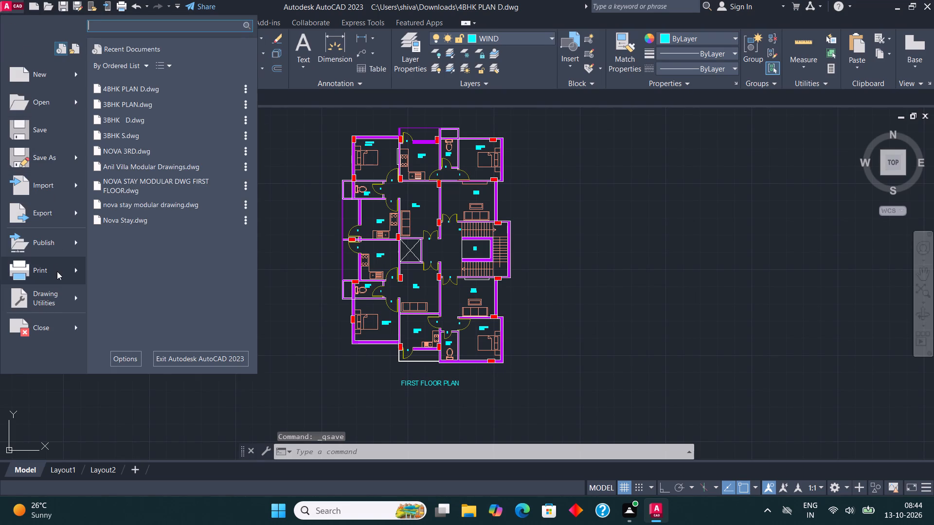
left_click(57, 271)
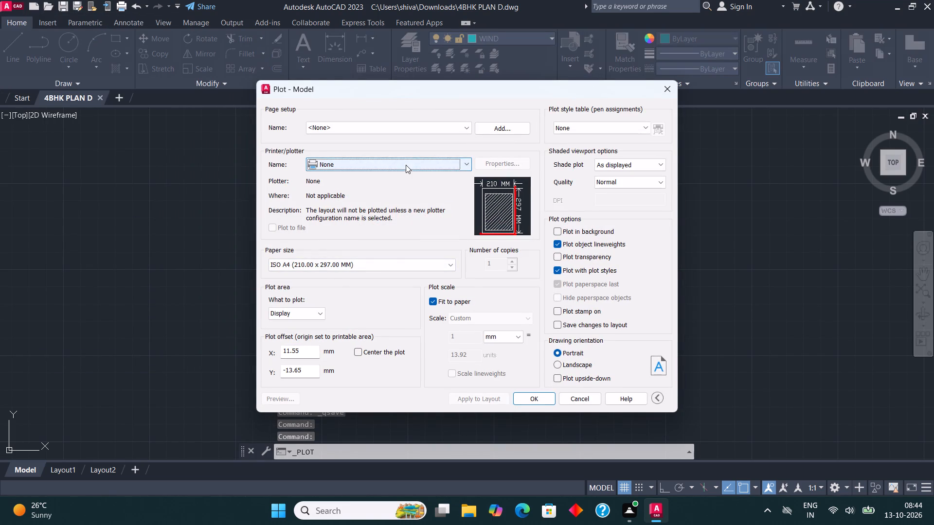
left_click(406, 165)
left_click(403, 216)
left_click(312, 307)
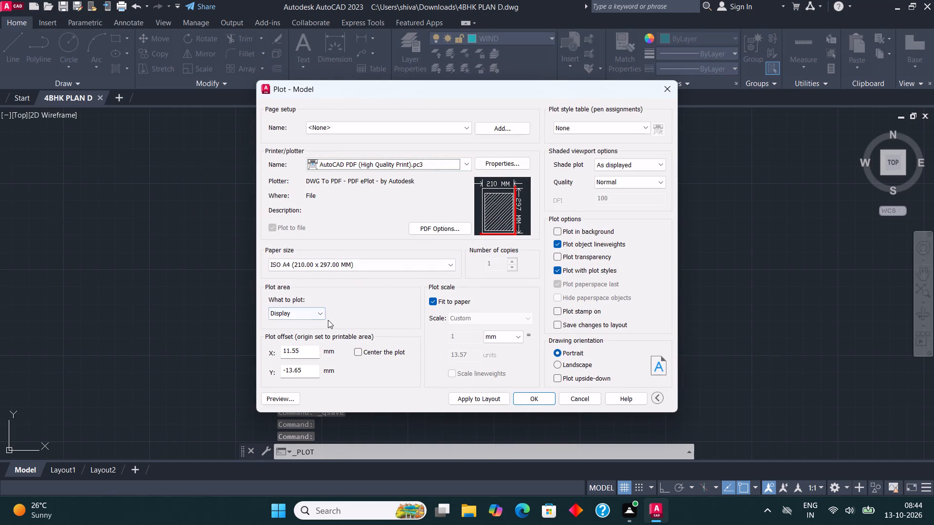
left_click(310, 315)
left_click(321, 347)
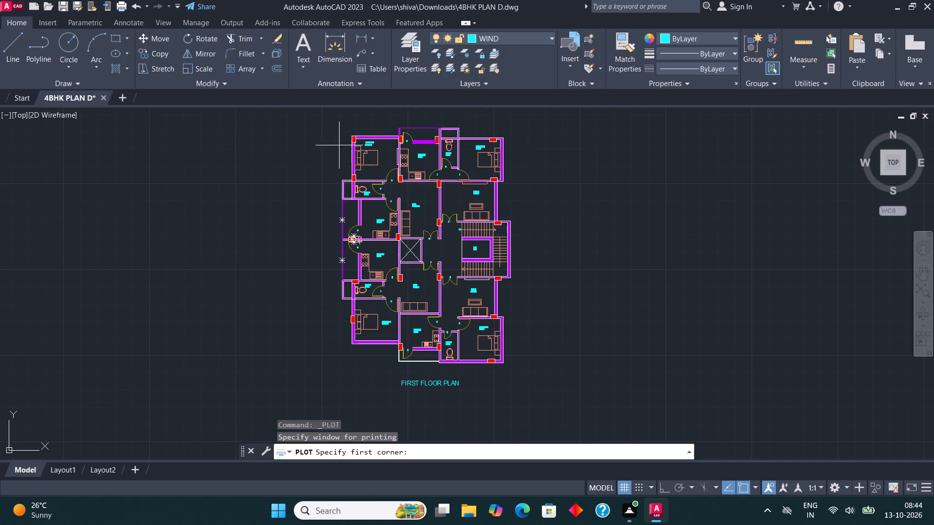
left_click_drag(318, 119, 538, 413)
left_click(538, 413)
left_click(486, 400)
left_click(525, 400)
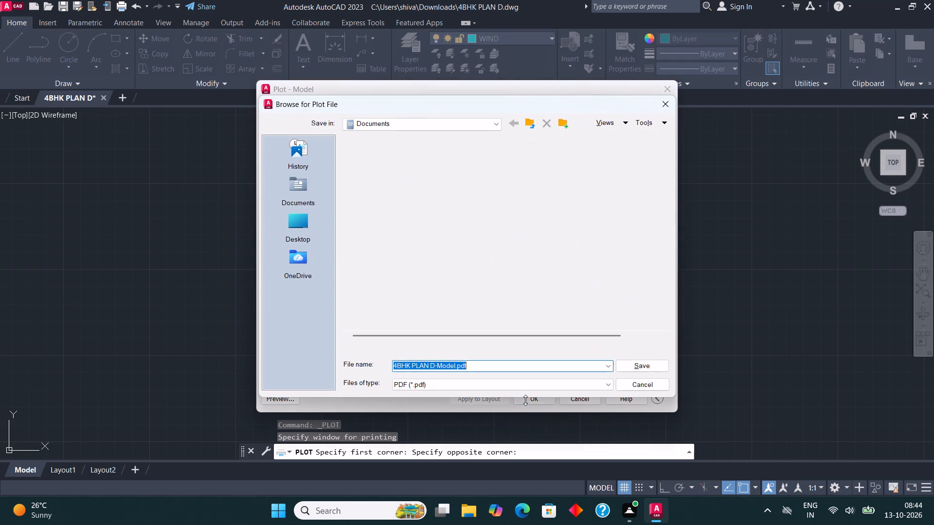
Save the plot in the Downloads folder as 4BHK PLAN D-Model.pdf, look over the resulting PDF and close it.
left_click(434, 123)
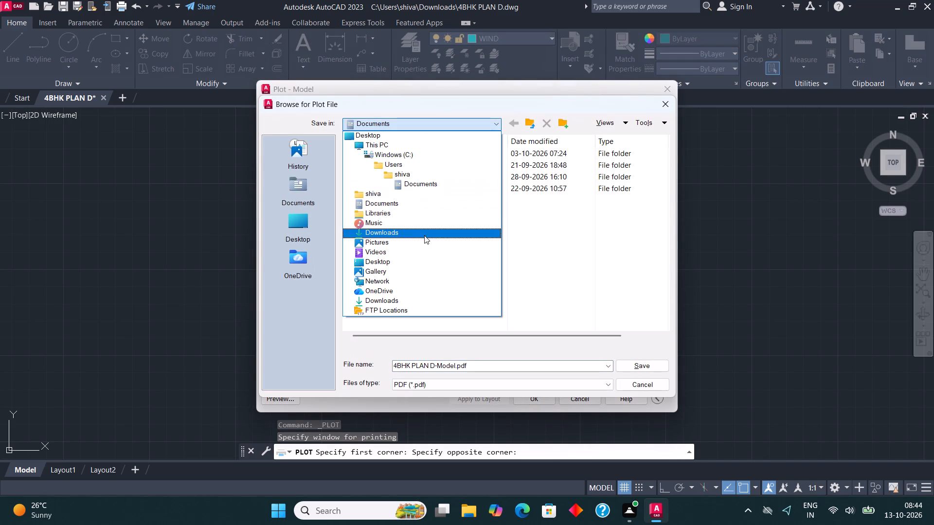
left_click(424, 235)
left_click(637, 369)
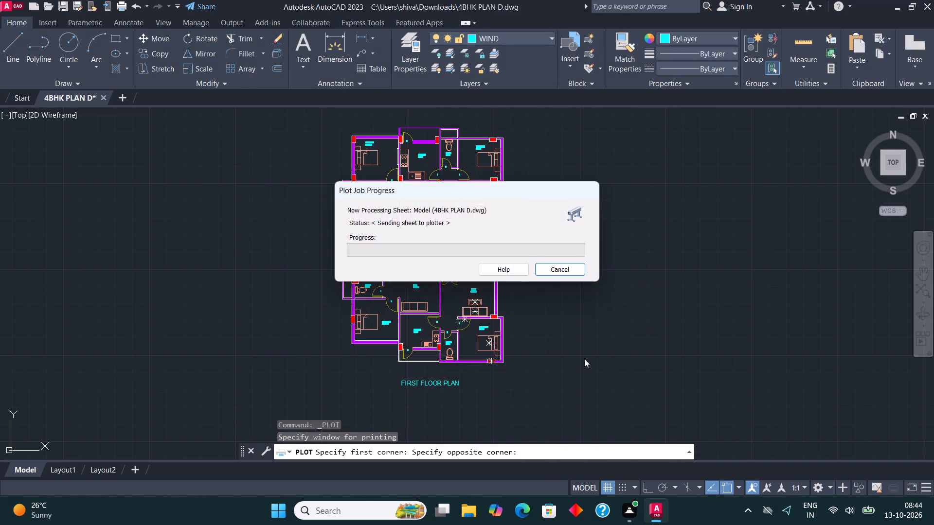
scroll(479, 323, "down", 3)
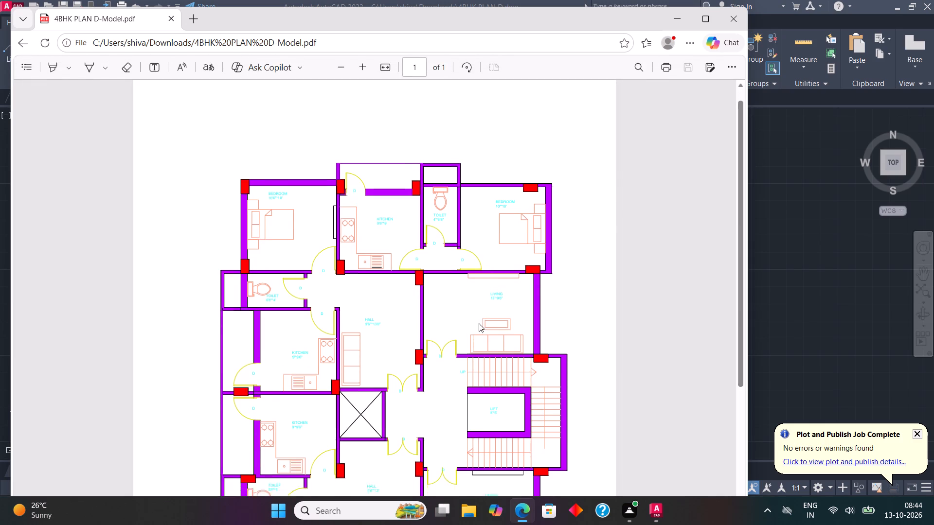
scroll(479, 320, "down", 3)
left_click(736, 25)
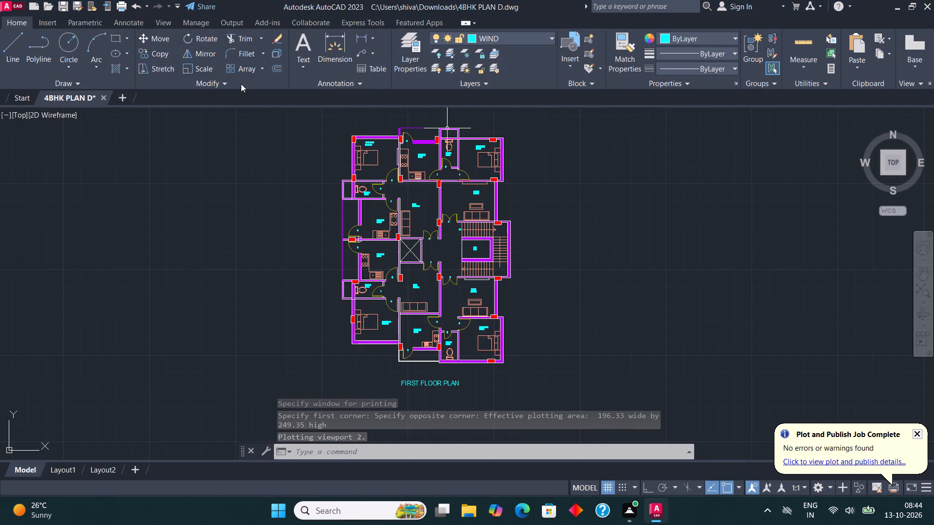
Export the drawing in DWF format to the Downloads folder as 4BHK PLAN D.dwf.
left_click(2, 6)
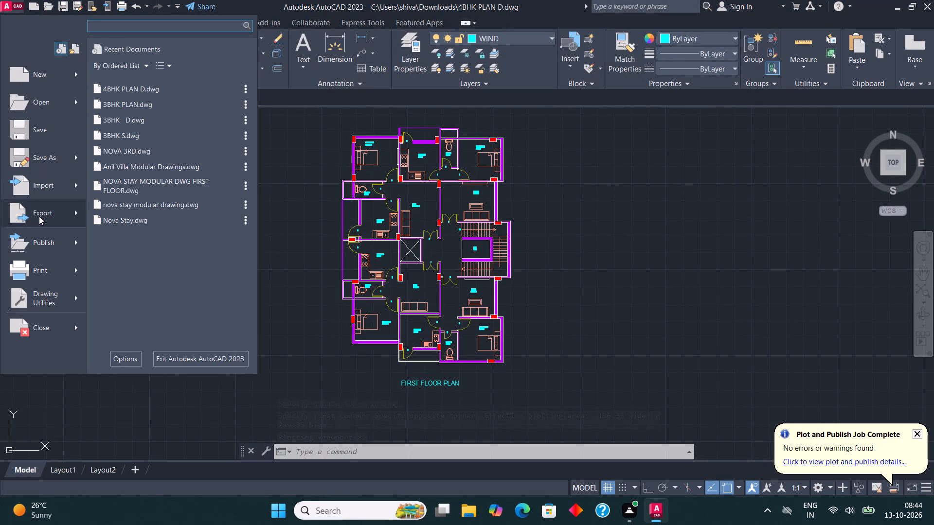
left_click(43, 217)
left_click(152, 91)
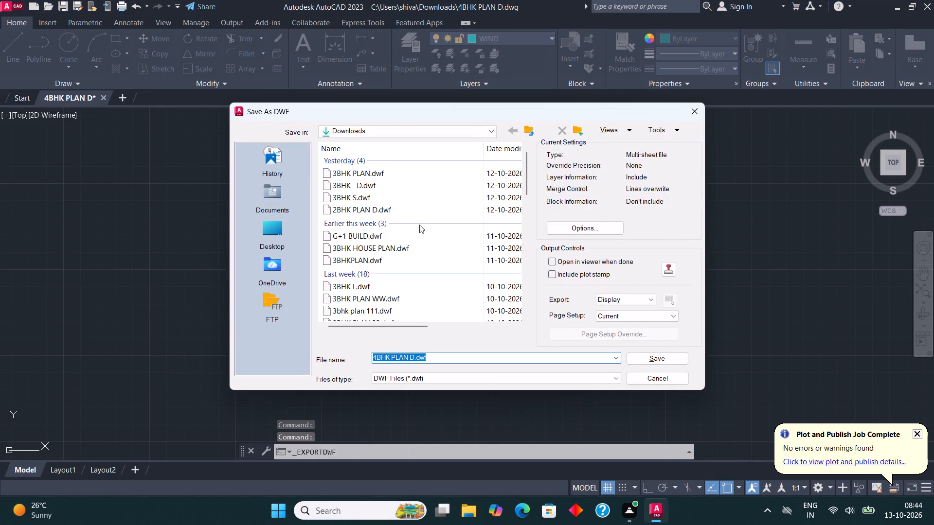
left_click(655, 358)
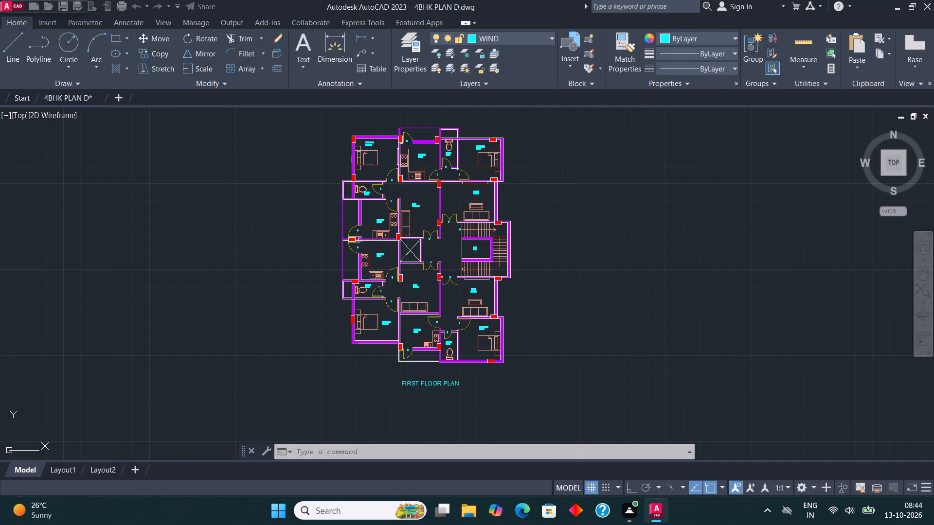